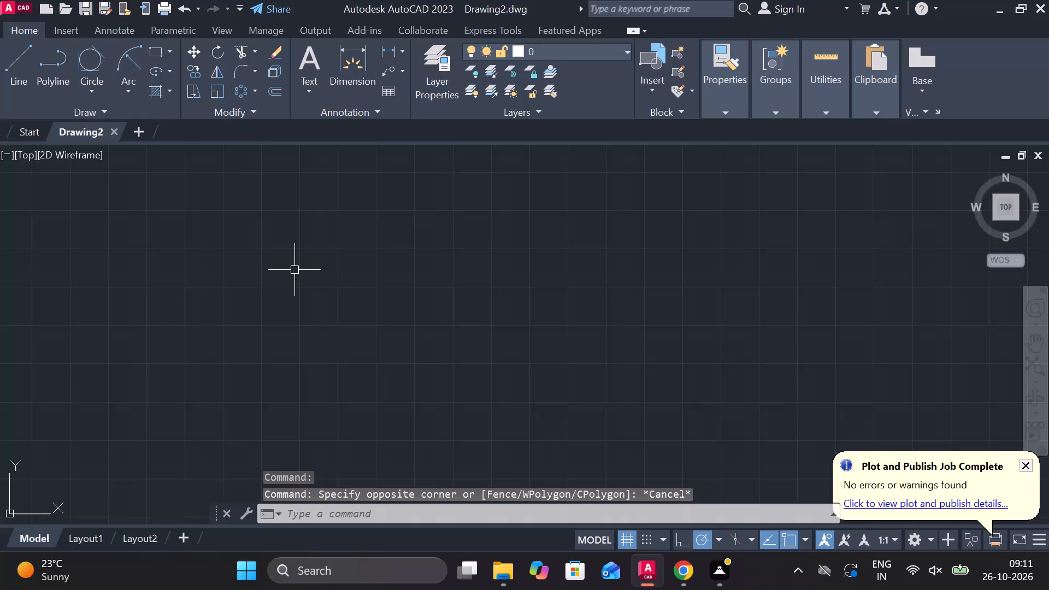
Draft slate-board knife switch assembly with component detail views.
Turn on command log file recording with LOGFILEON.
text(LOG)
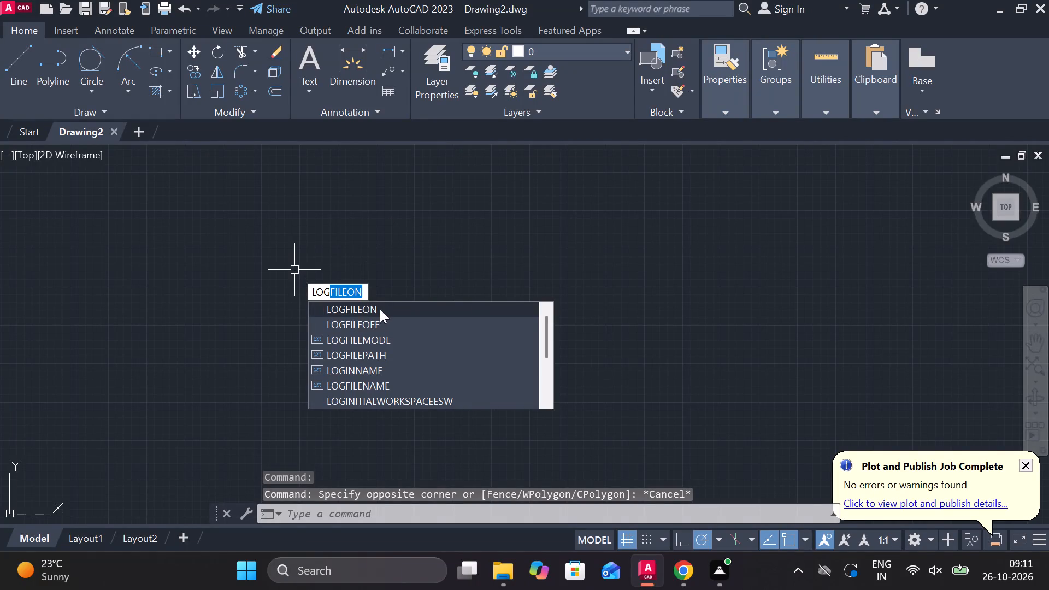
click(380, 310)
Set the model space limits from 0,0 to 297,210.
text(LIMI)
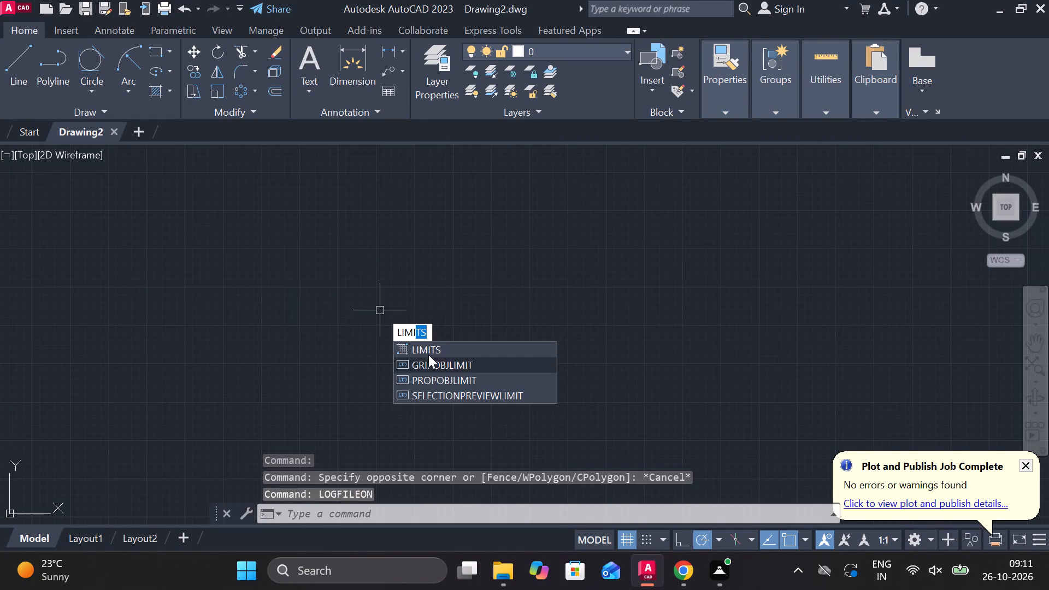
click(428, 355)
text(0,0)
key(Return)
key(2)
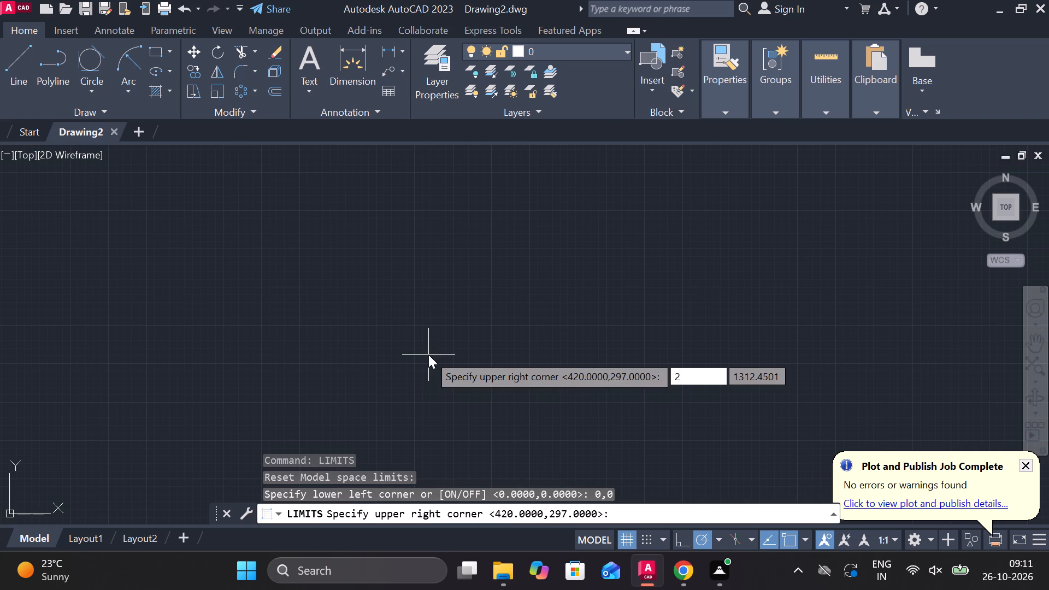
key(0)
key(BackSpace)
text(97,21)
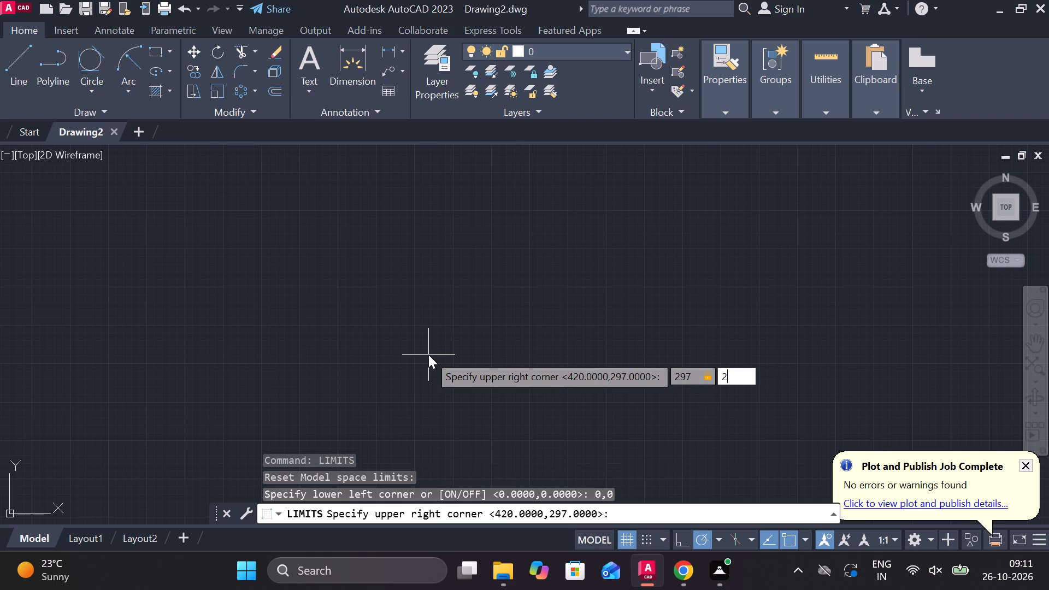
key(0)
key(Return)
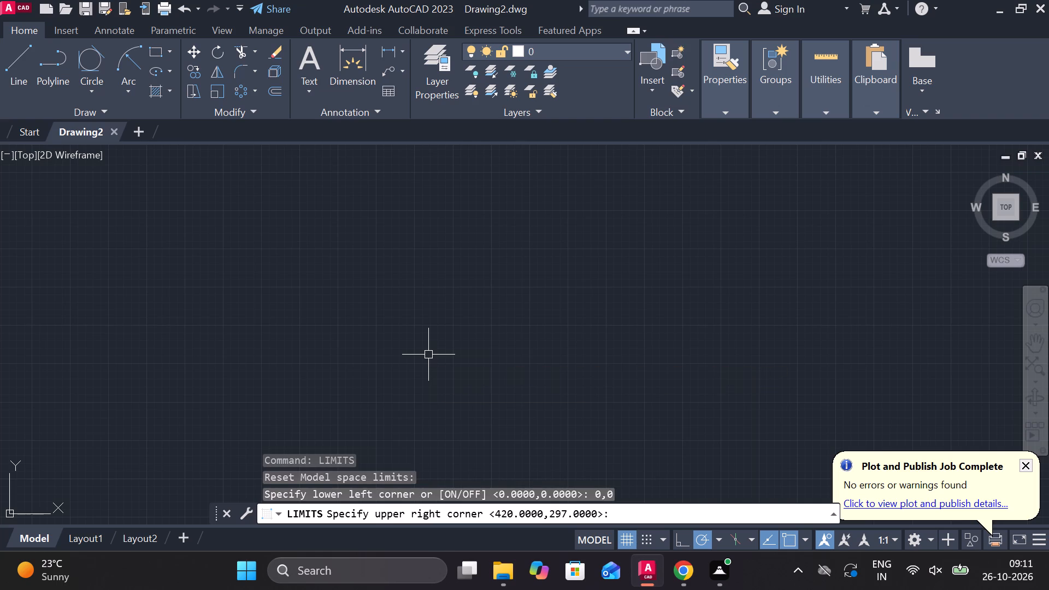
Move the UCS origin down and left of the world origin, near the lower-left corner of the visible drawing area.
key(z)
key(Return)
key(e)
key(Return)
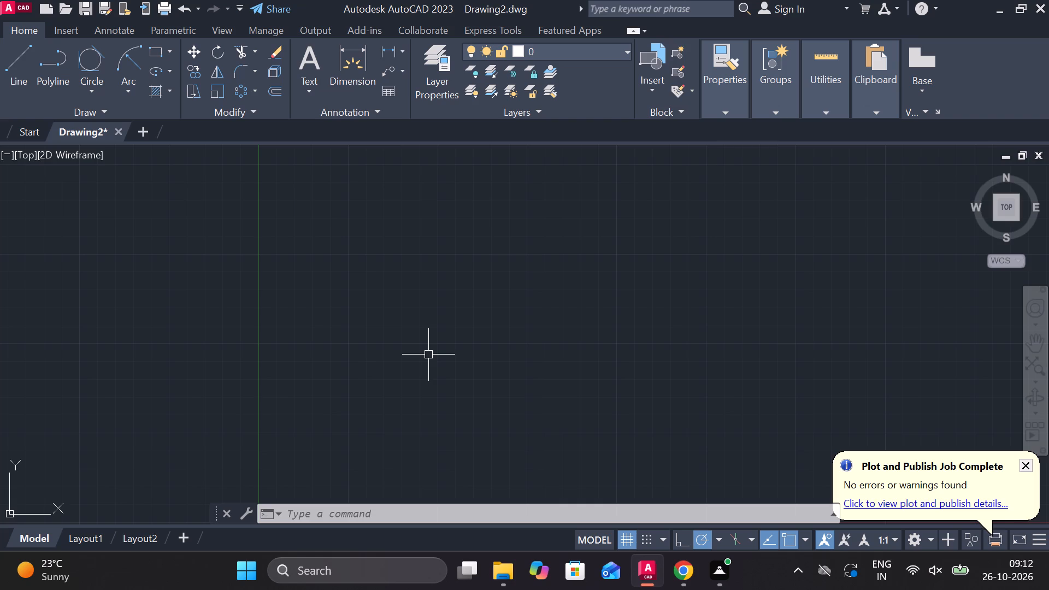
scroll(364, 260, down, 2)
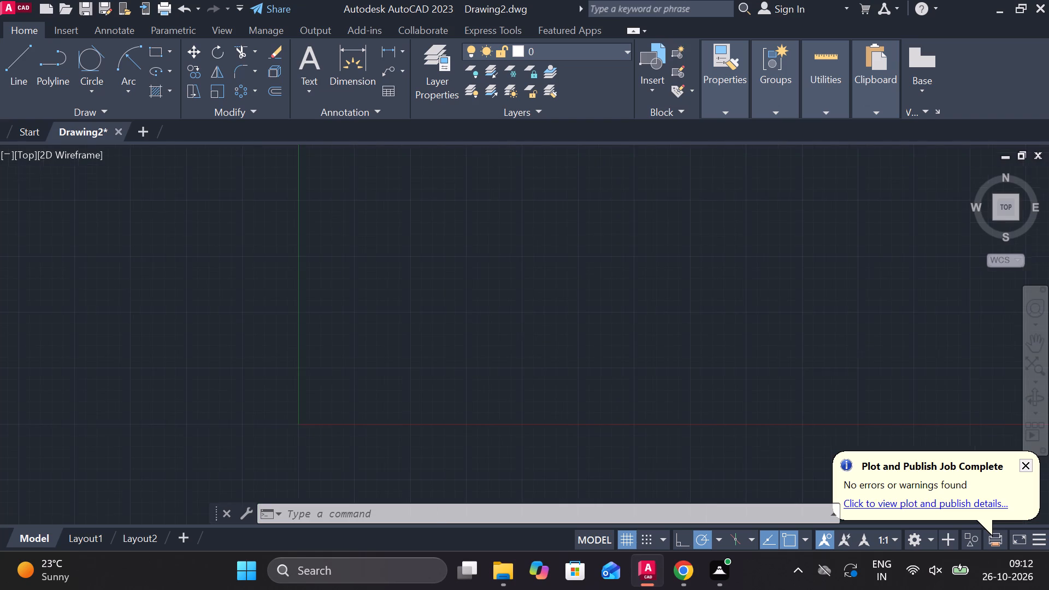
scroll(390, 267, up, 3)
scroll(390, 267, down, 2)
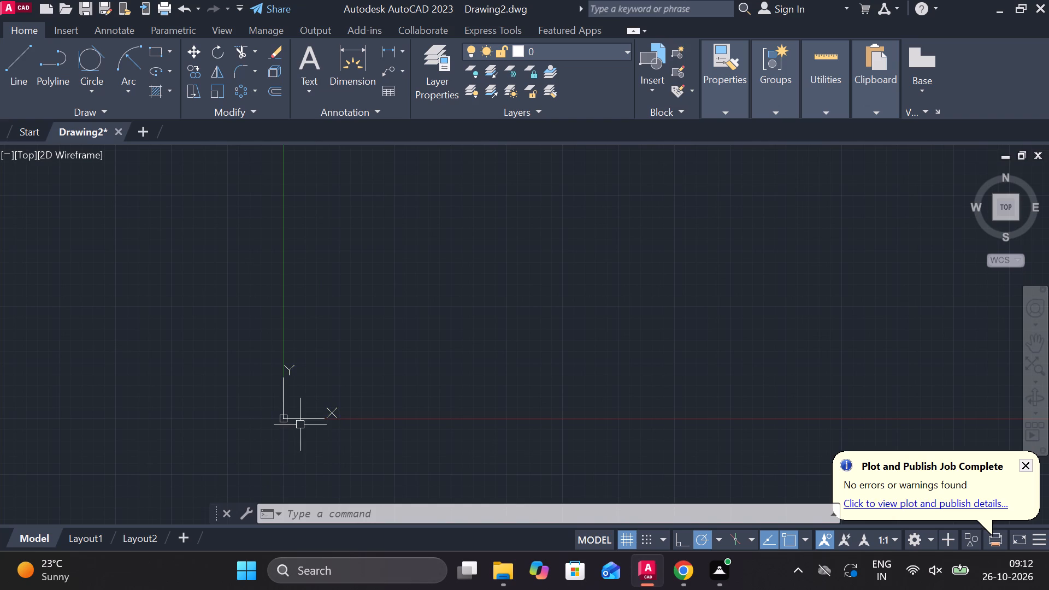
click(284, 416)
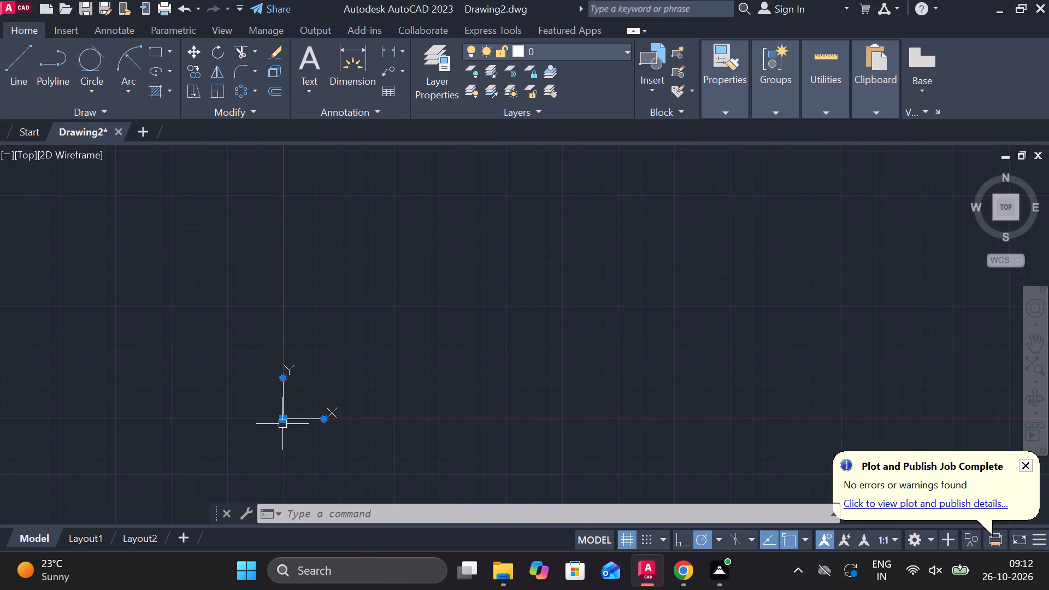
click(283, 415)
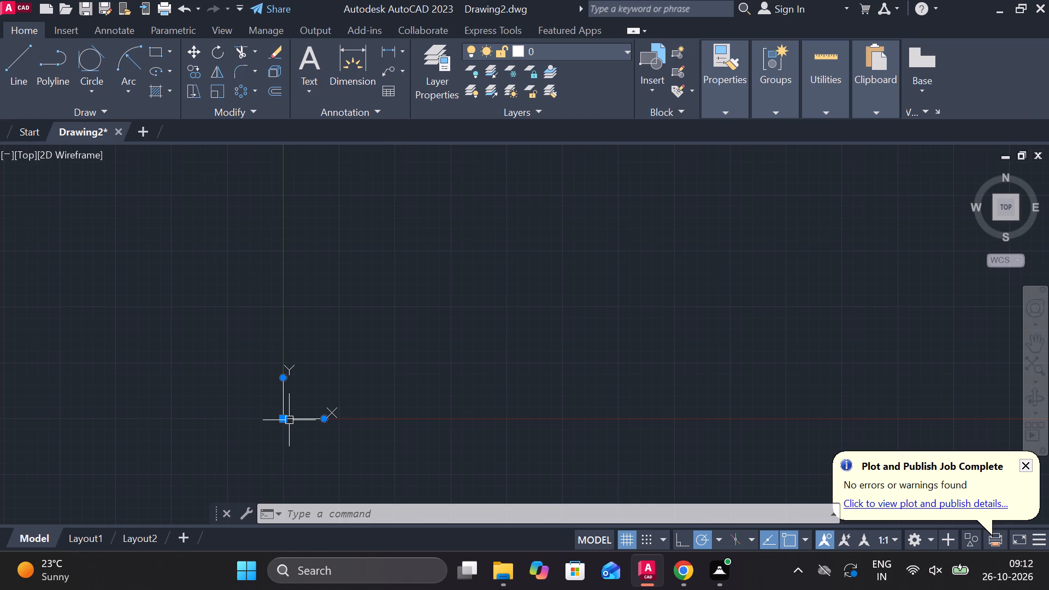
click(281, 420)
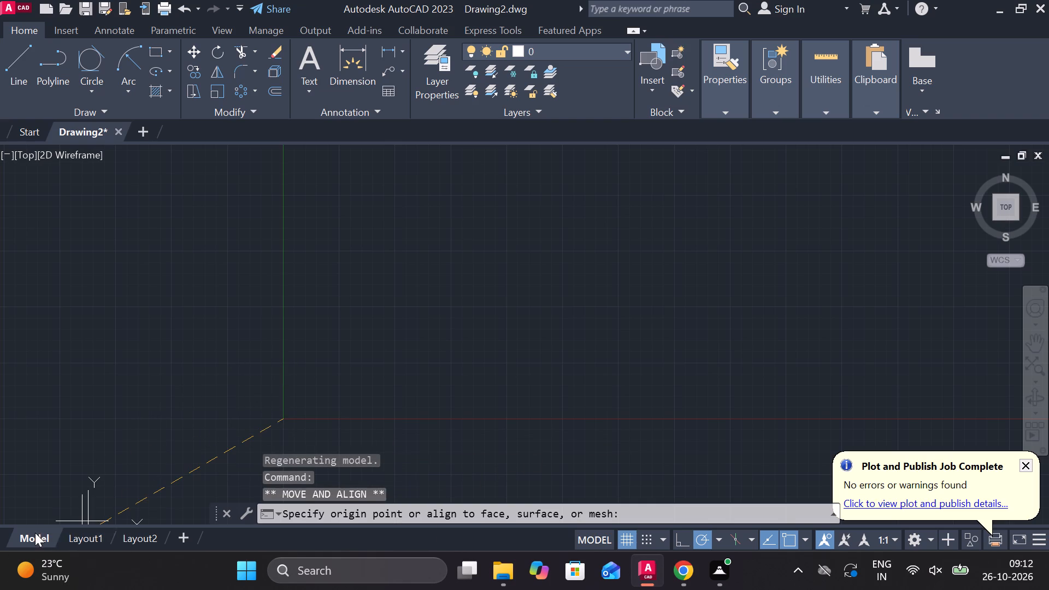
click(15, 514)
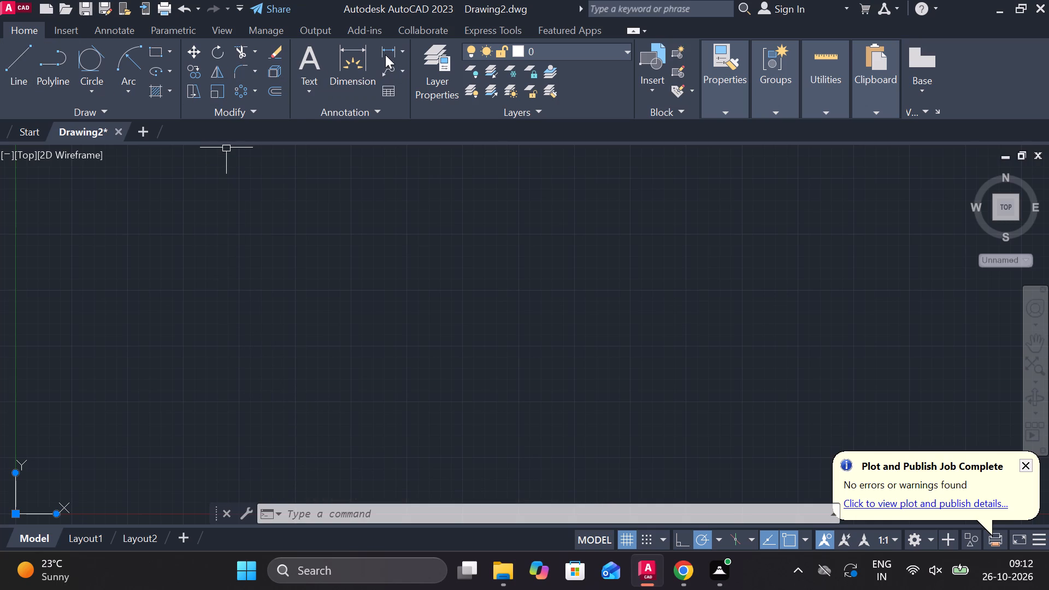
Draw a 90-unit horizontal line rightwards as the top edge of a rectangle, undoing the mistaken 909-unit segment.
click(14, 71)
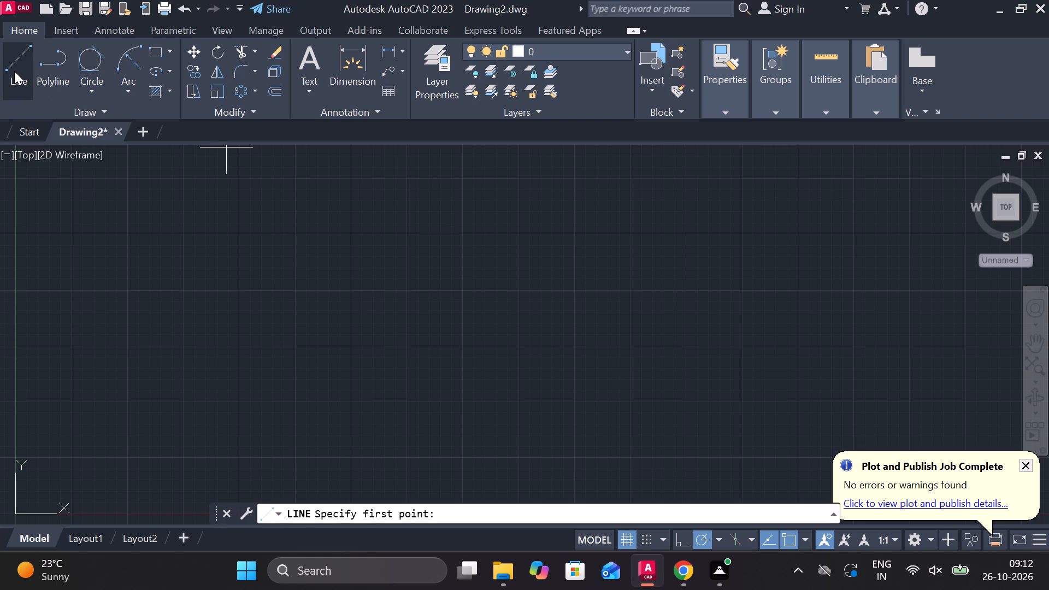
click(208, 227)
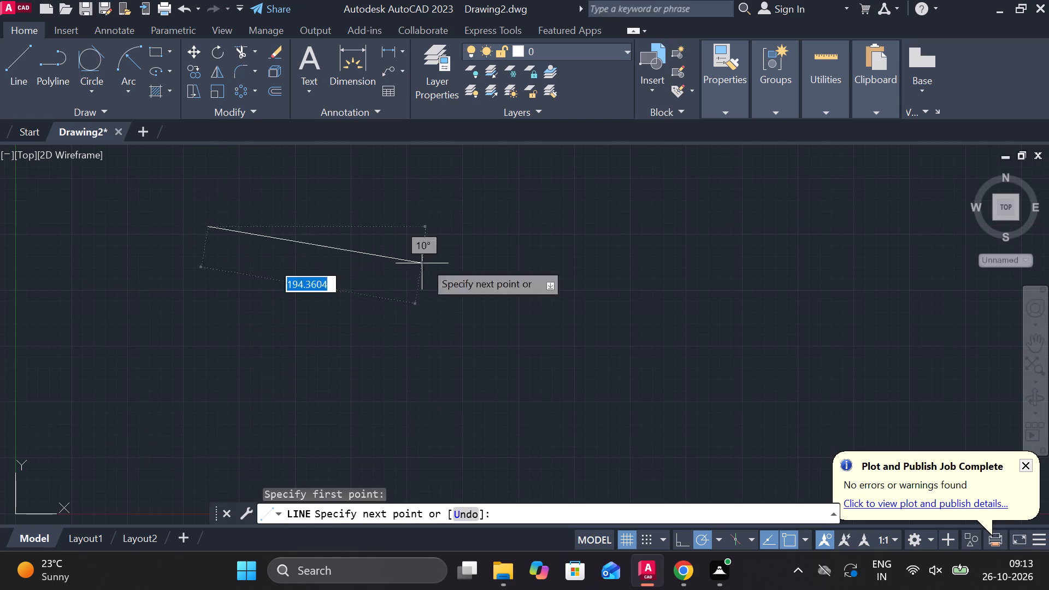
text(909)
key(Return)
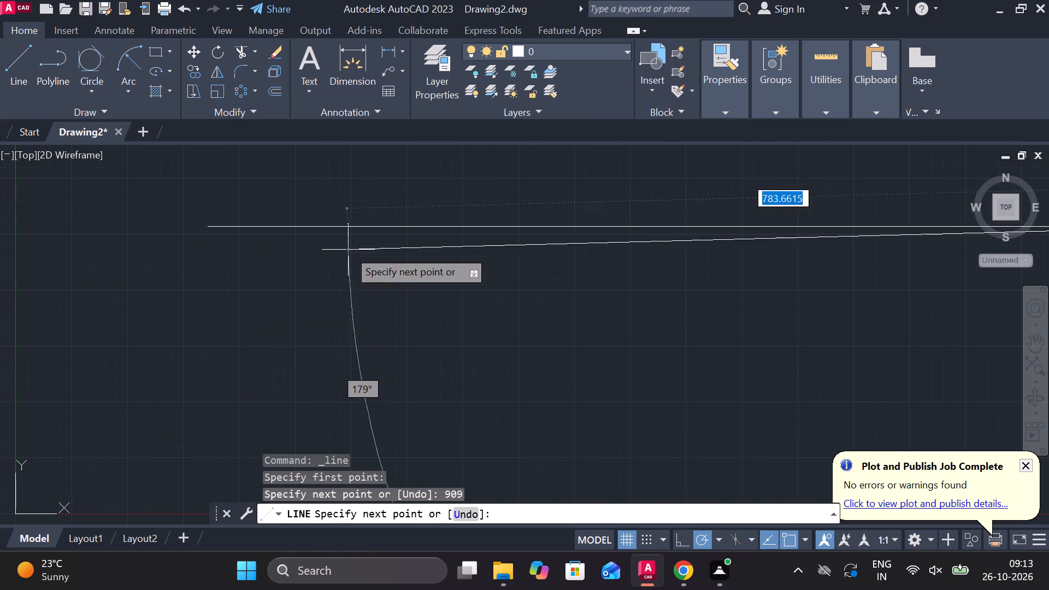
scroll(625, 261, down, 2)
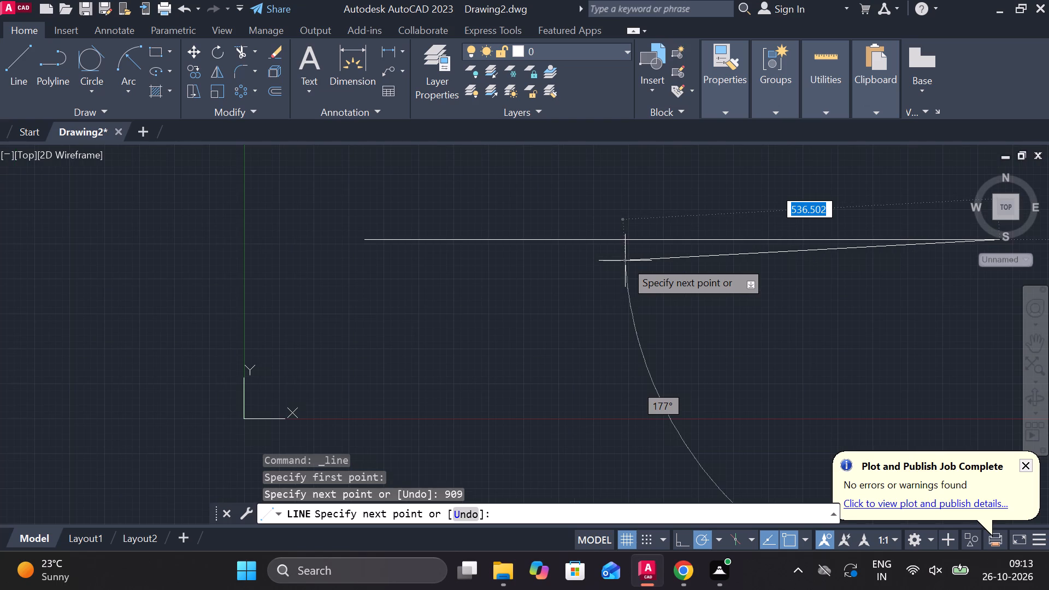
scroll(625, 261, down, 1)
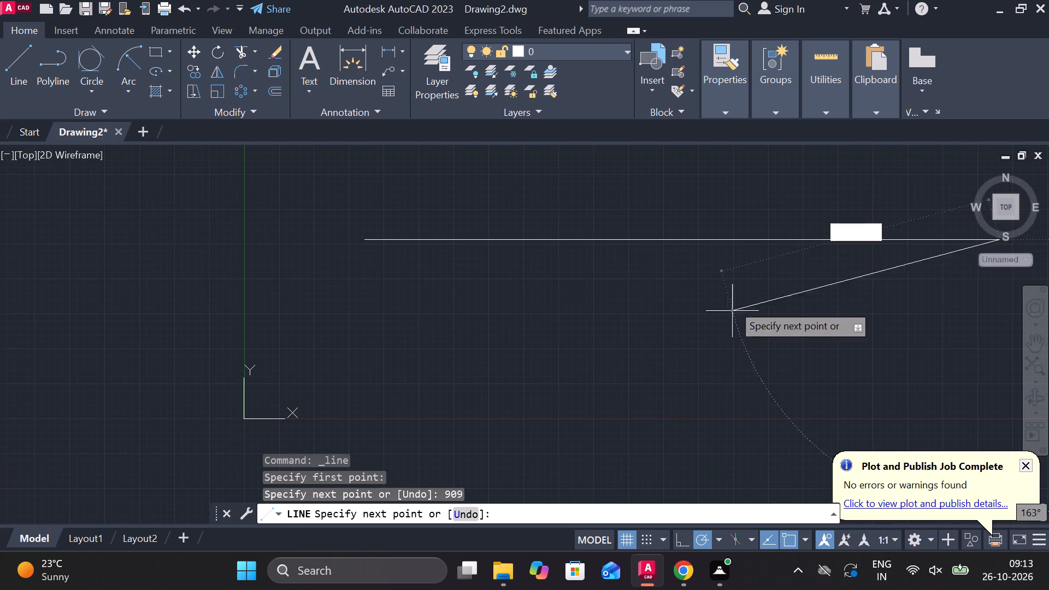
key(ctrl+z)
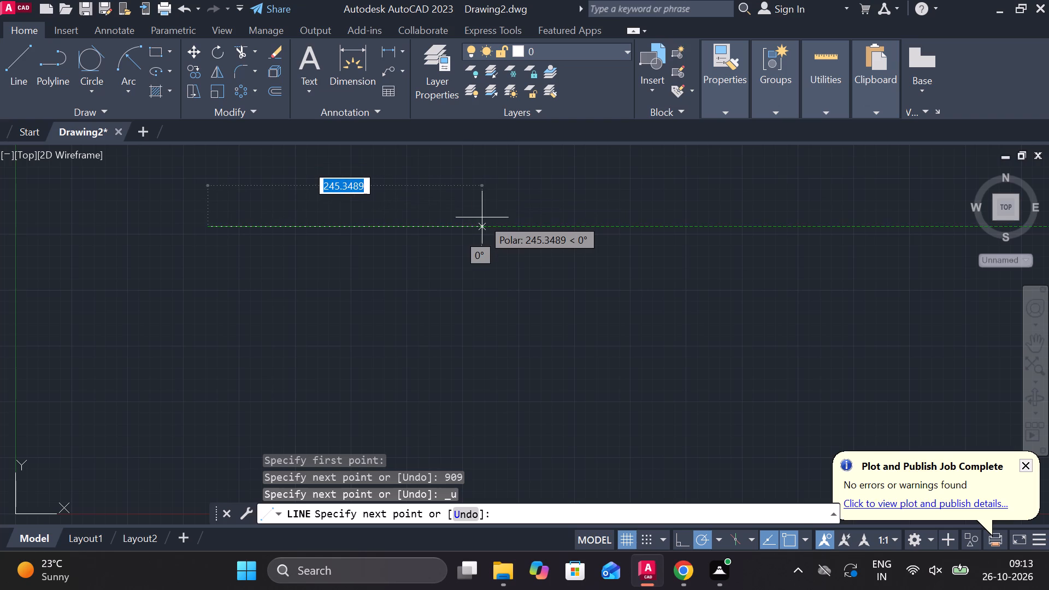
text(90)
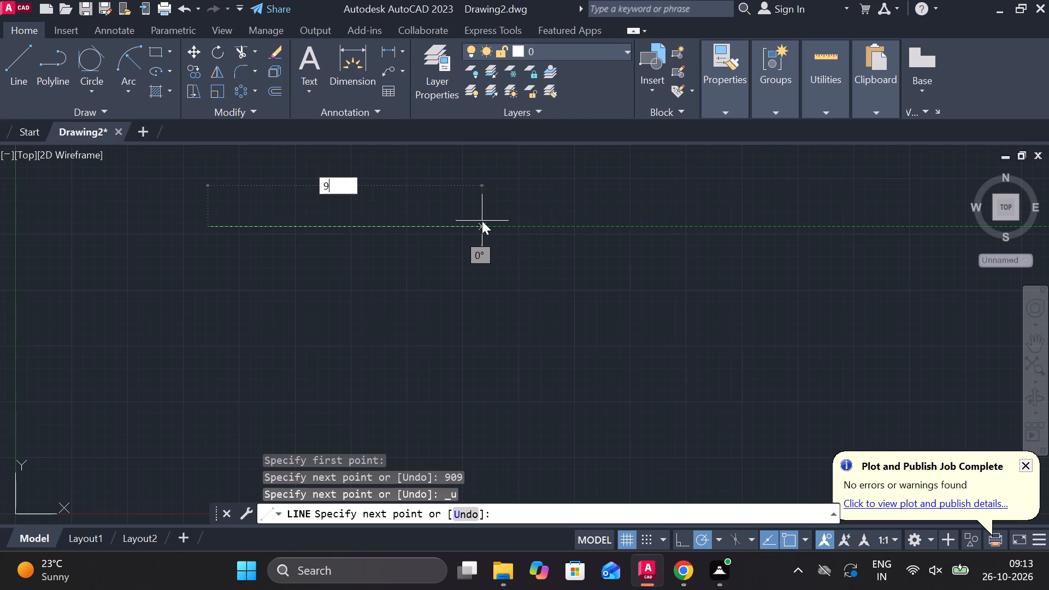
key(Return)
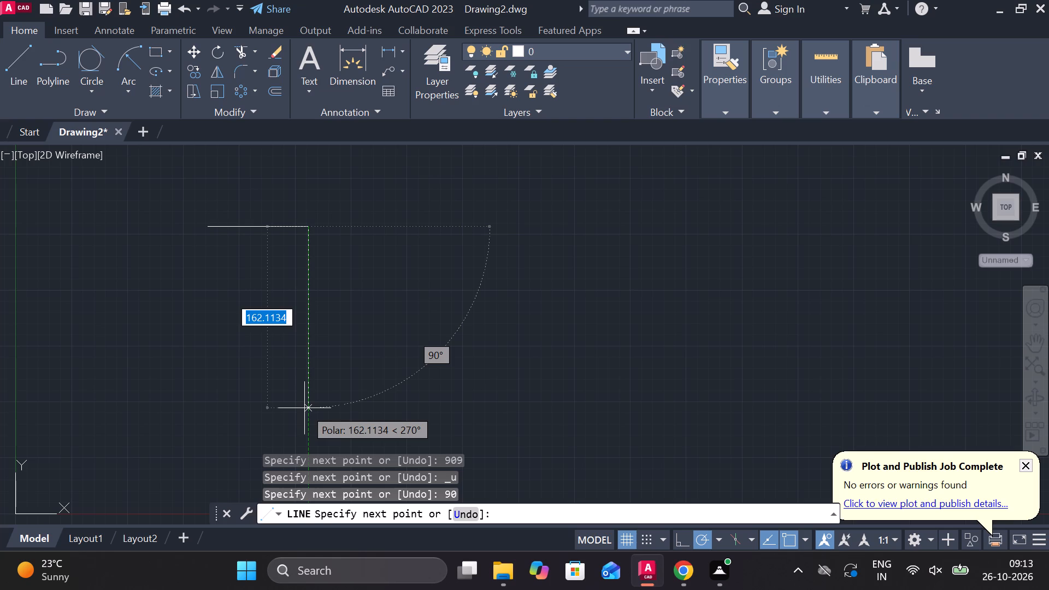
Complete the rectangle with a 130-unit right side, a 90-unit bottom edge and a 130-unit left side back to the start.
text(13)
key(0)
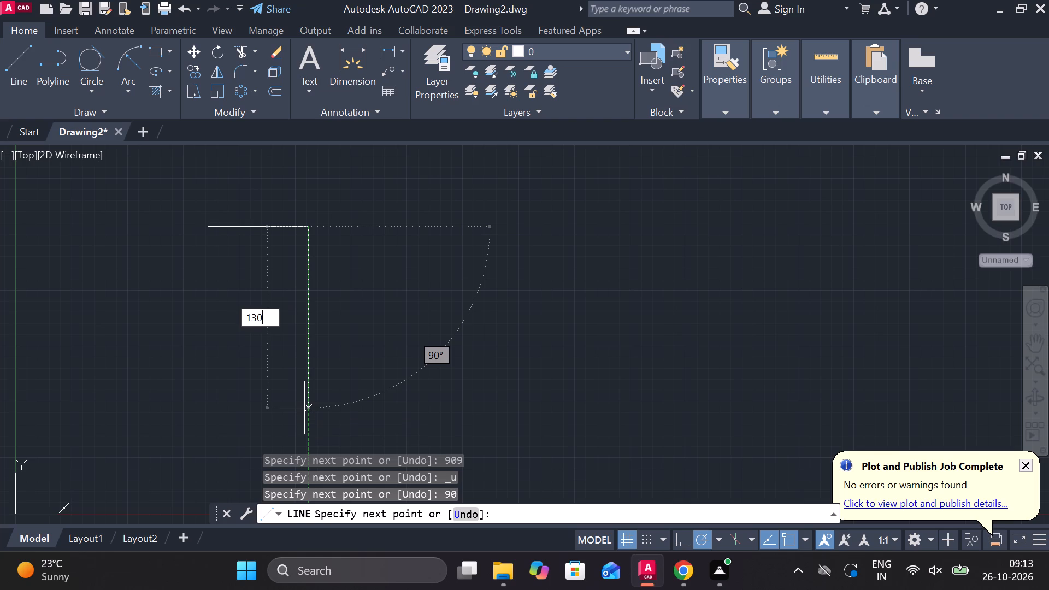
key(Return)
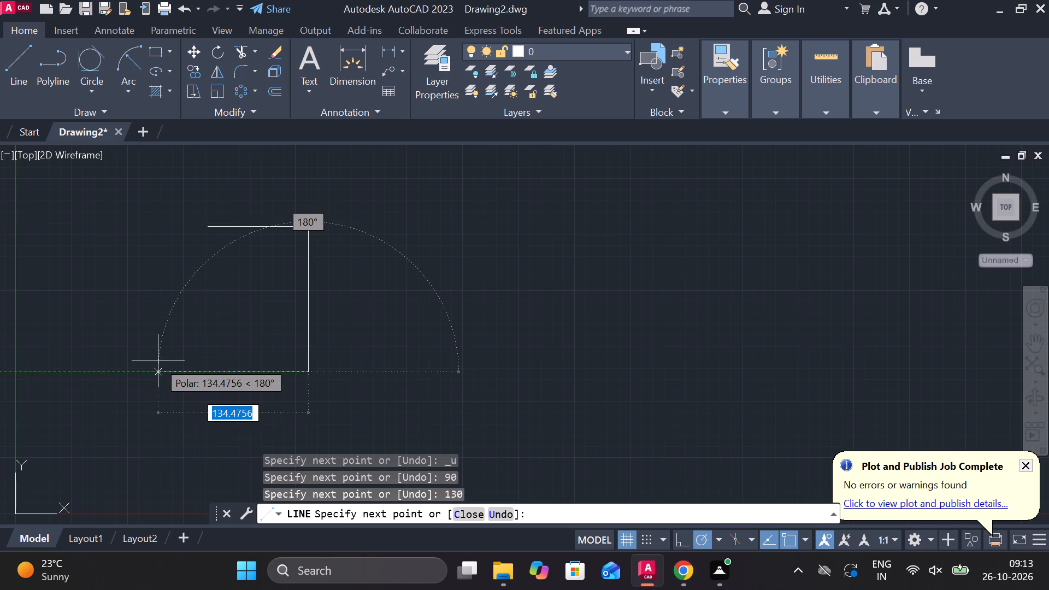
text(90)
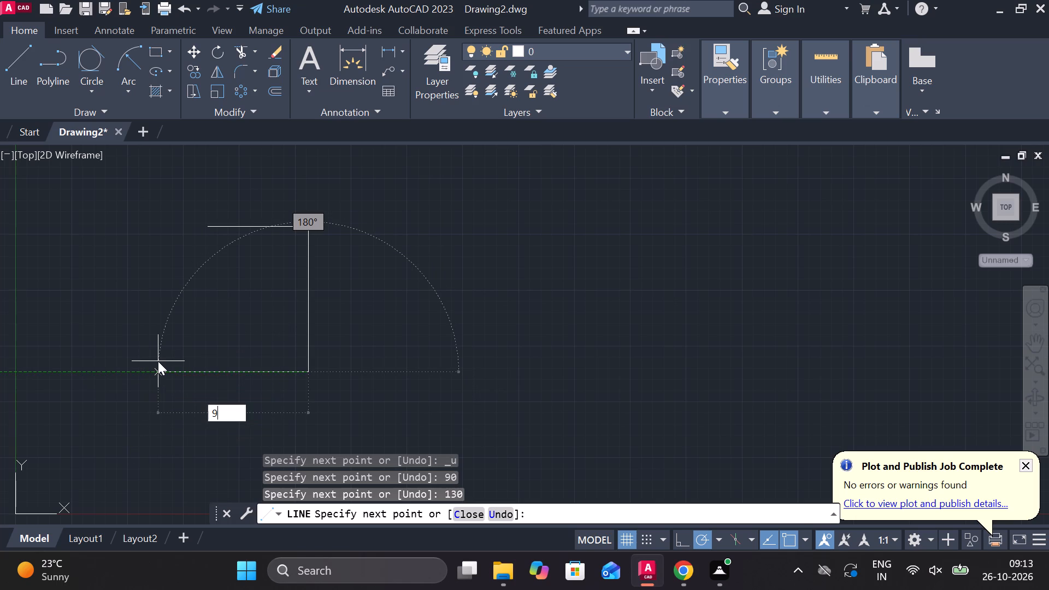
key(Return)
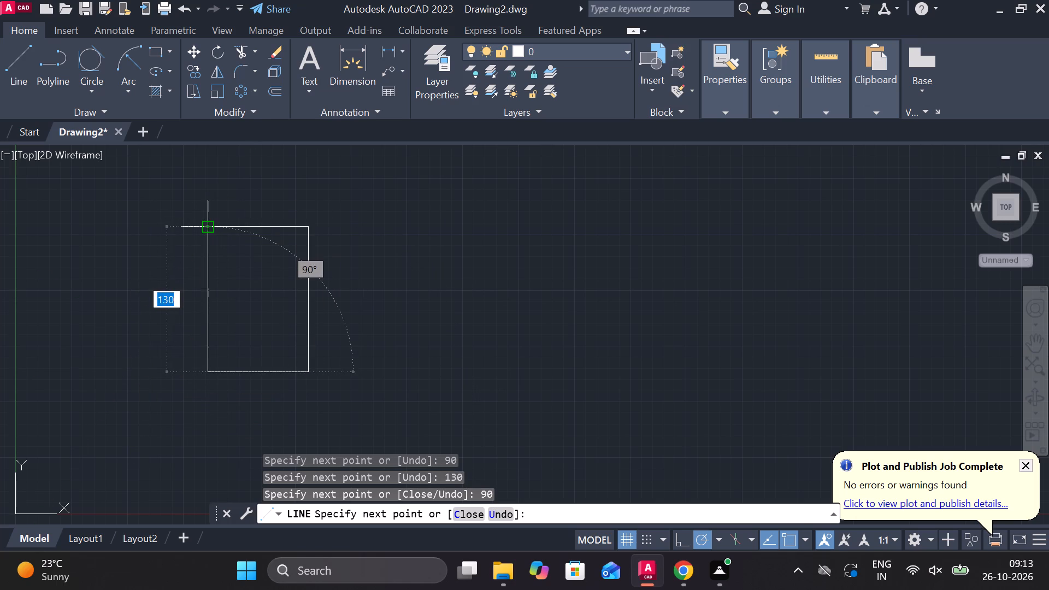
text(13)
key(0)
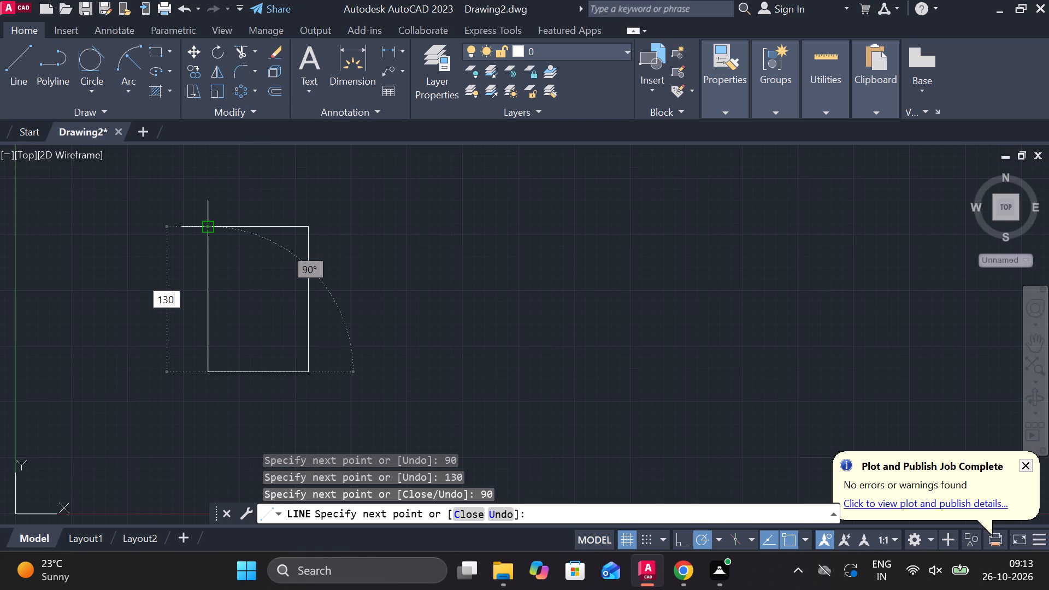
key(Return)
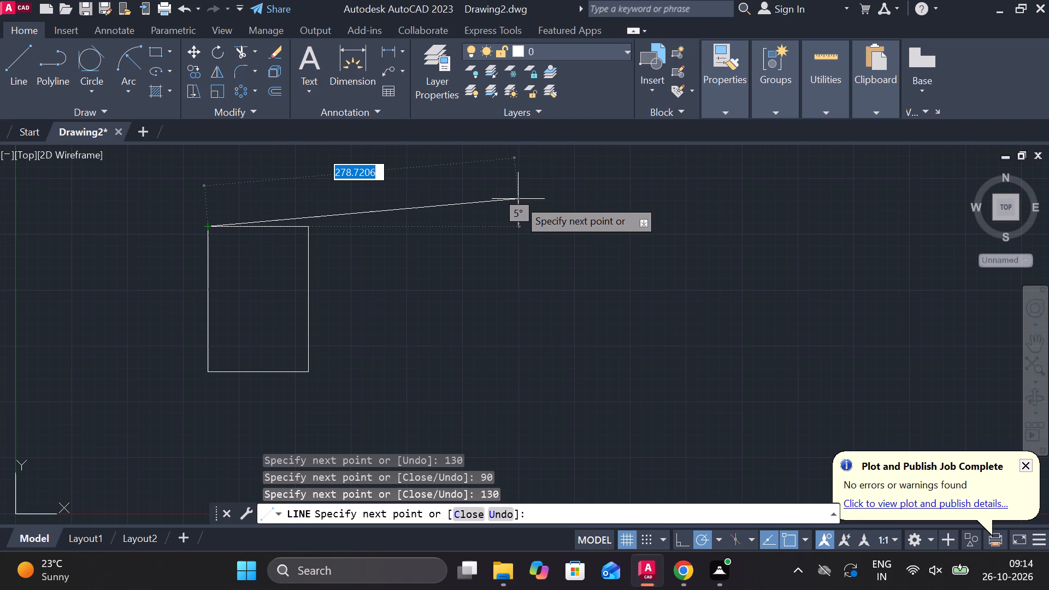
key(Escape)
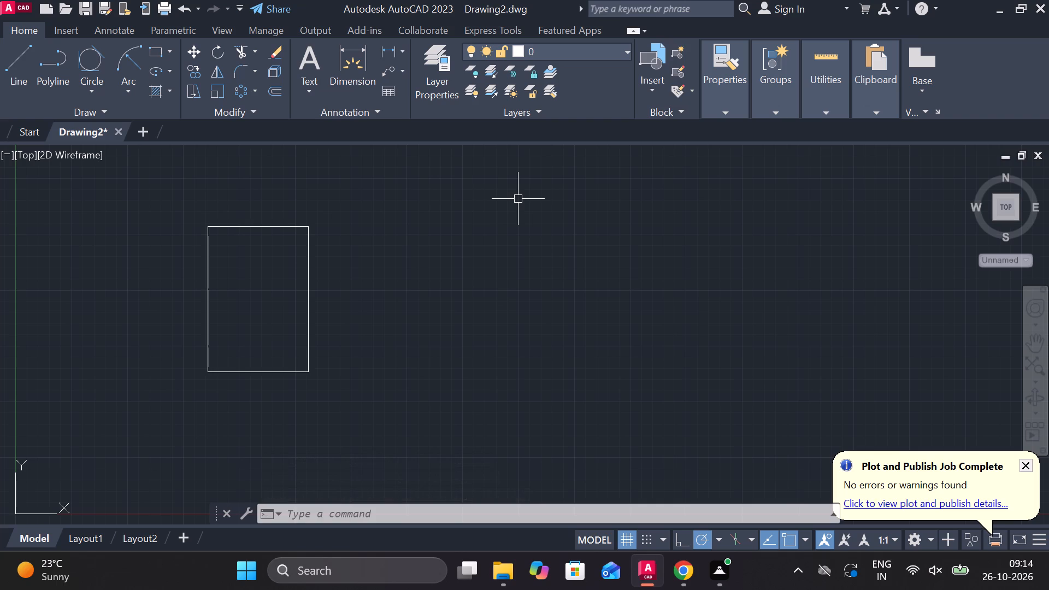
Draw a vertical centre line about 251 units long through the rectangle's top-edge midpoint, extending beyond both the top and bottom edges.
click(15, 62)
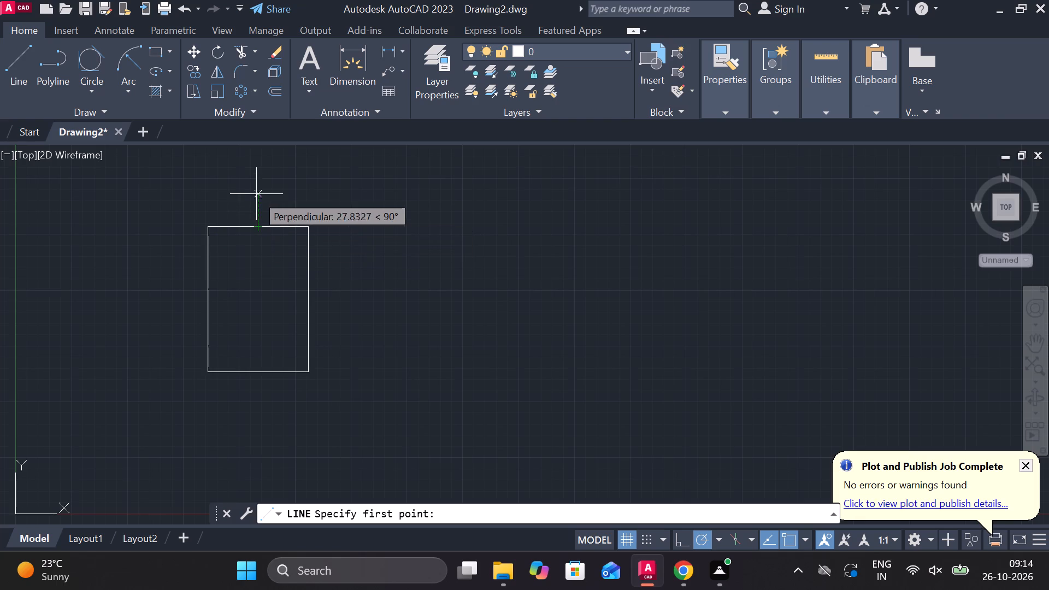
click(258, 162)
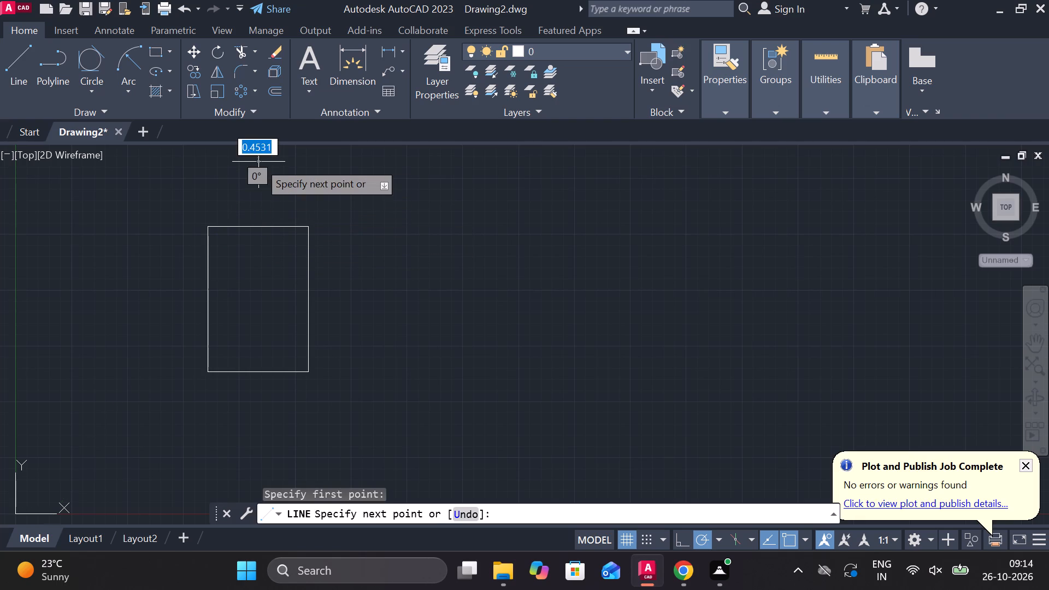
click(257, 444)
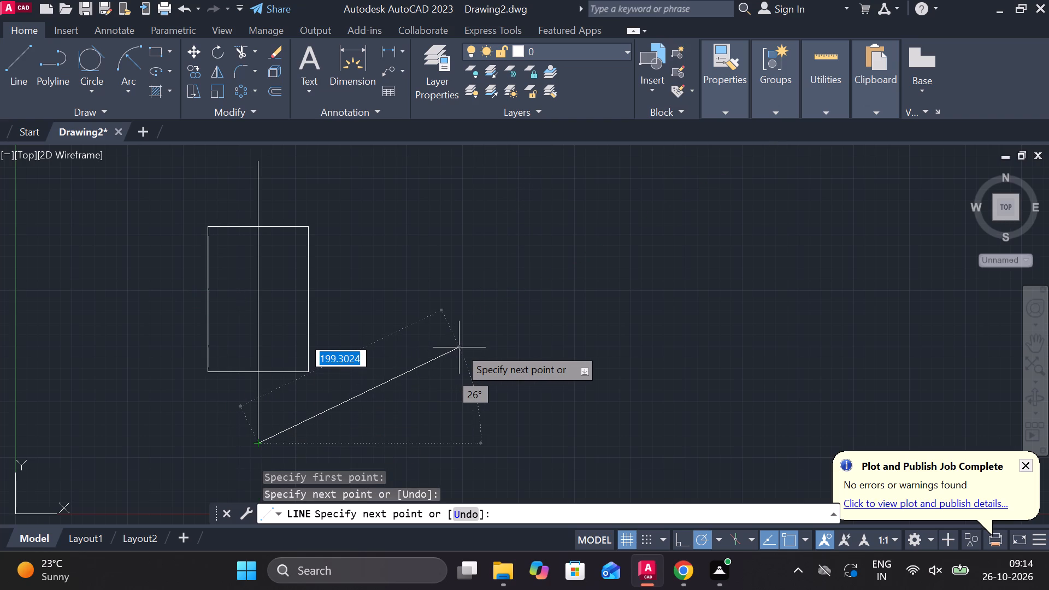
key(Escape)
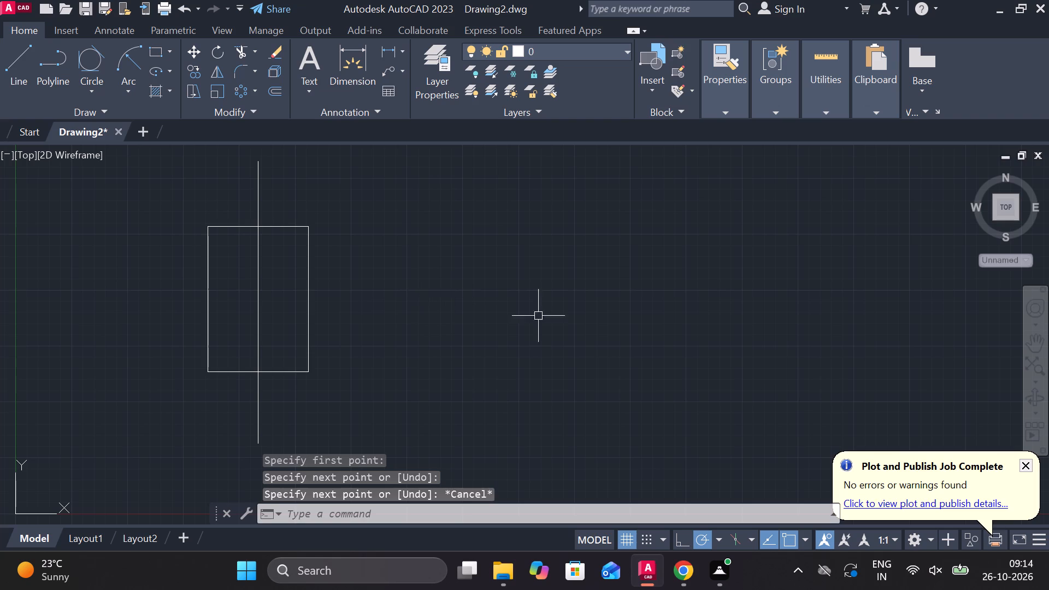
Set the global linetype scale factor to 0.5 in the Linetype Manager.
click(732, 113)
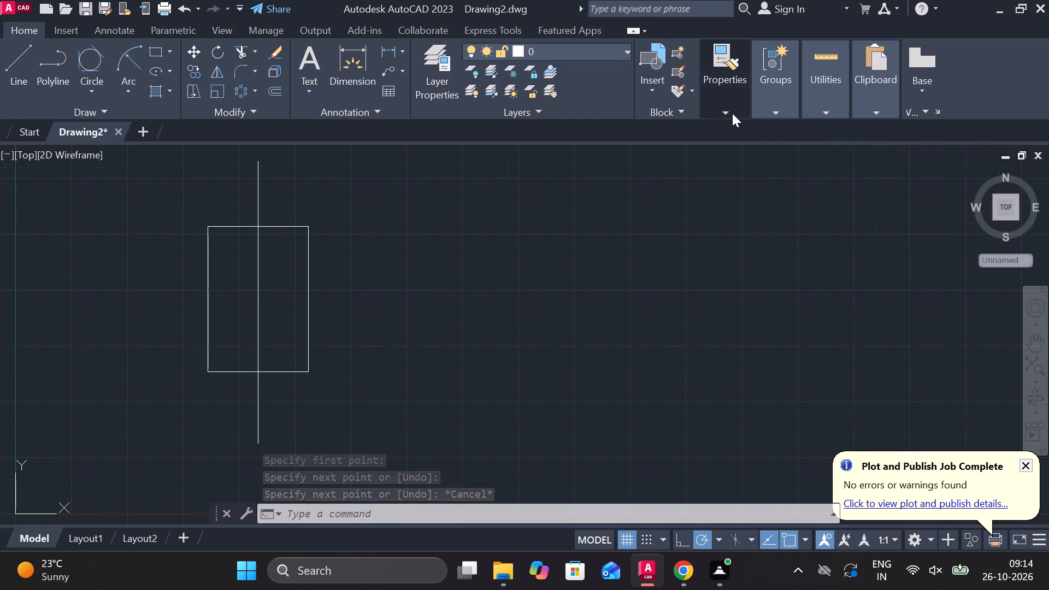
click(830, 168)
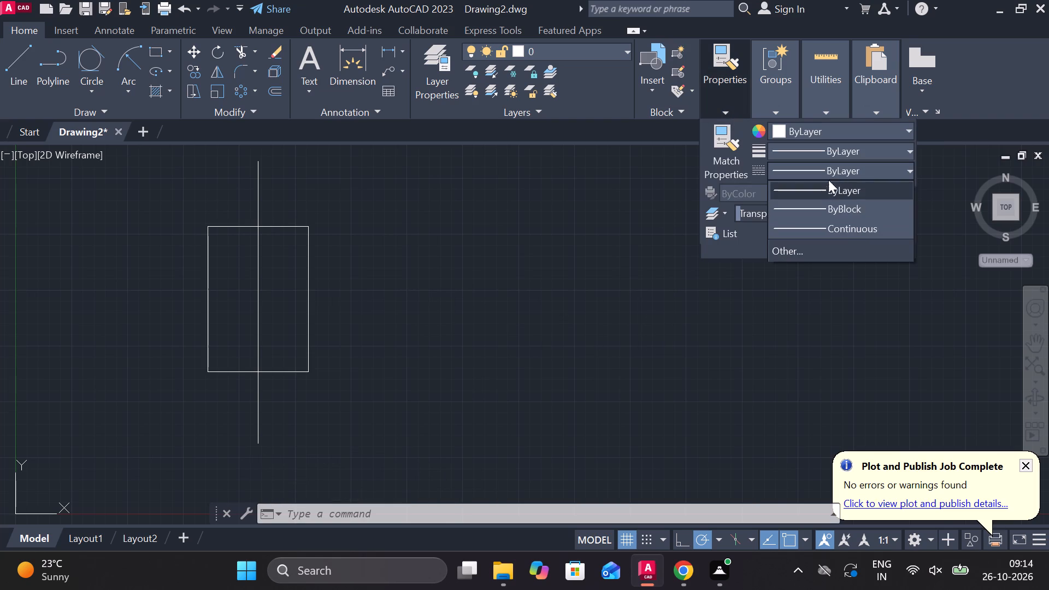
click(809, 256)
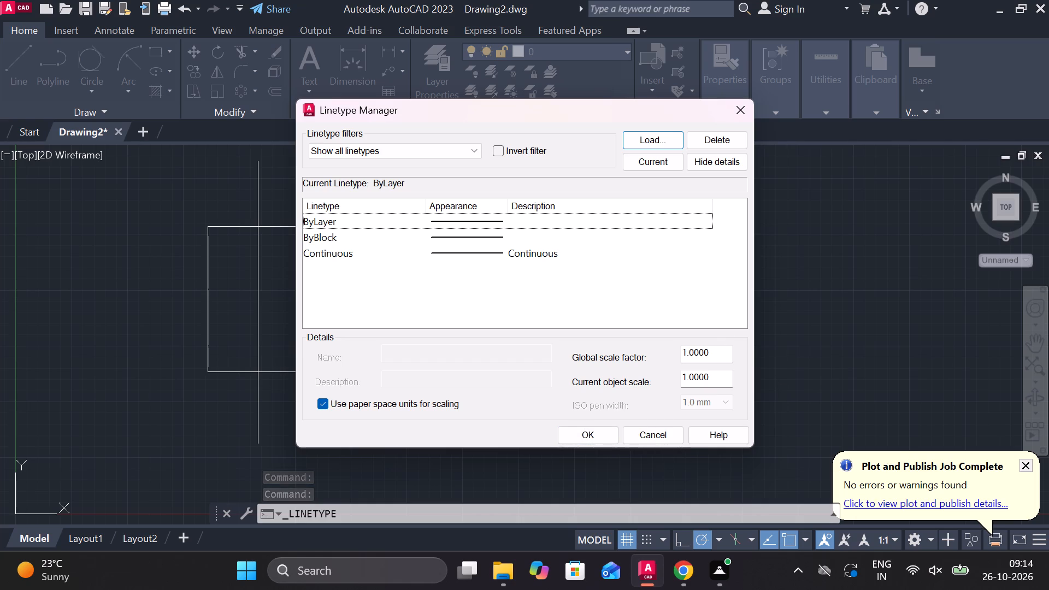
click(652, 137)
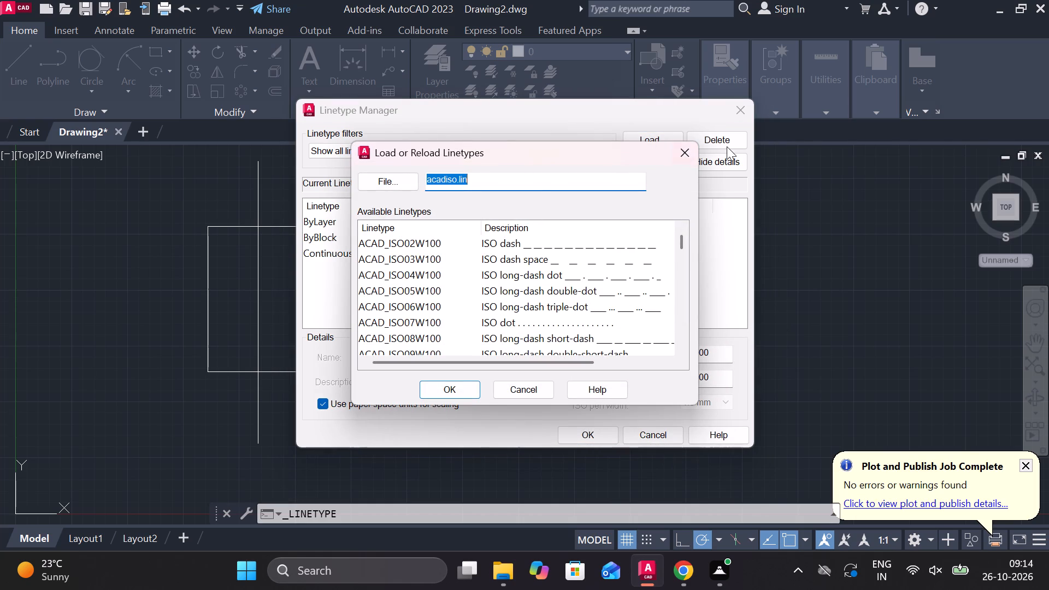
click(688, 149)
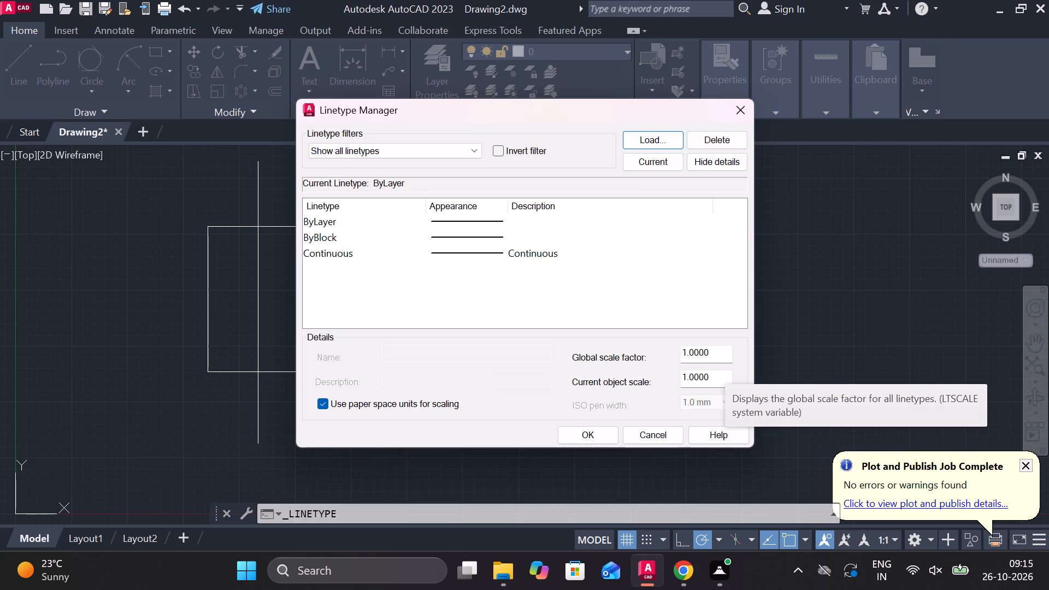
drag(721, 352, 647, 351)
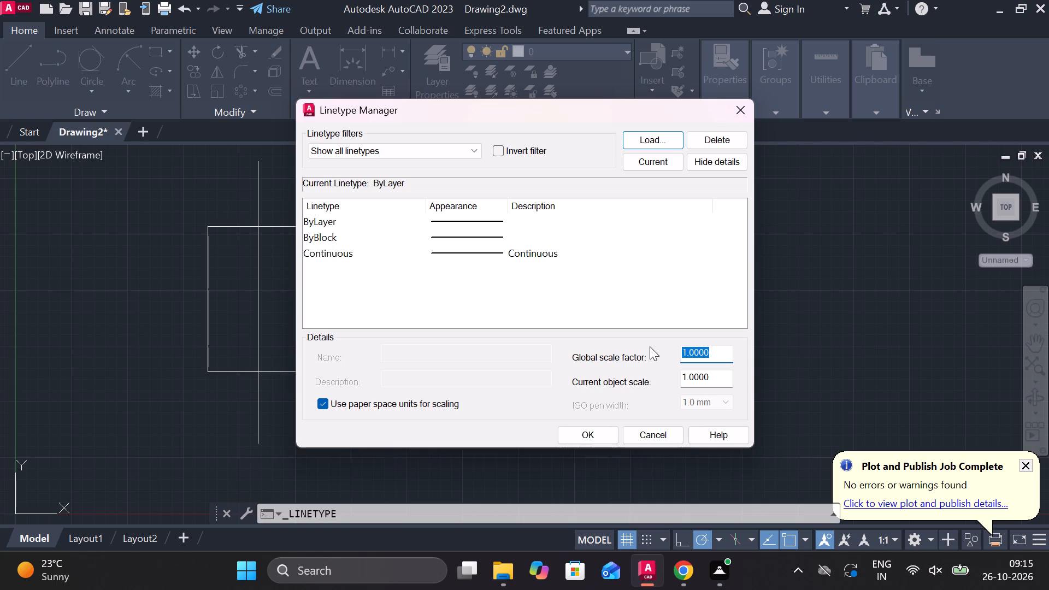
key(Delete)
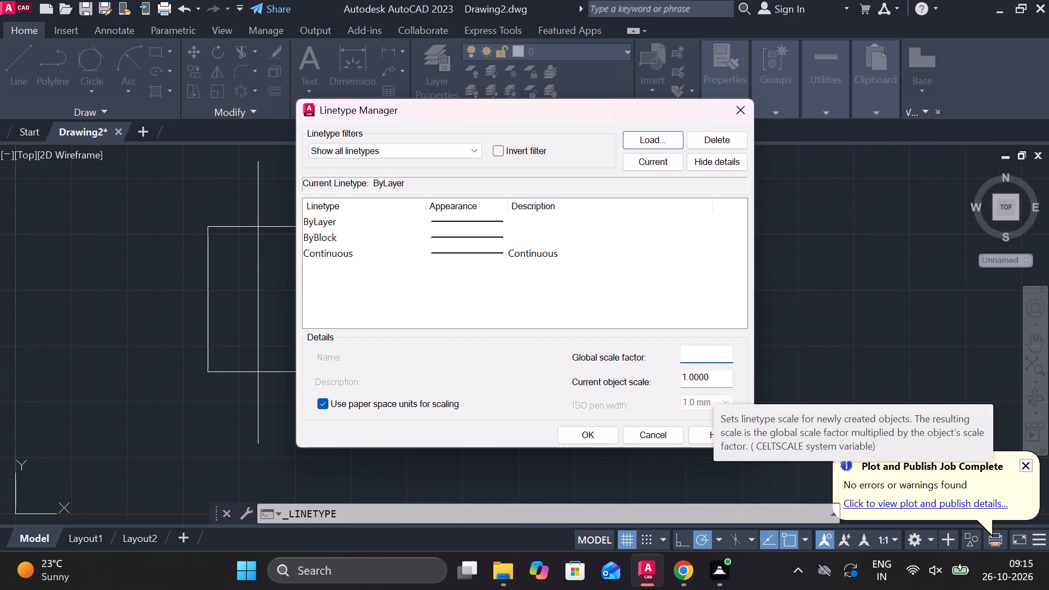
drag(715, 378, 643, 376)
click(640, 376)
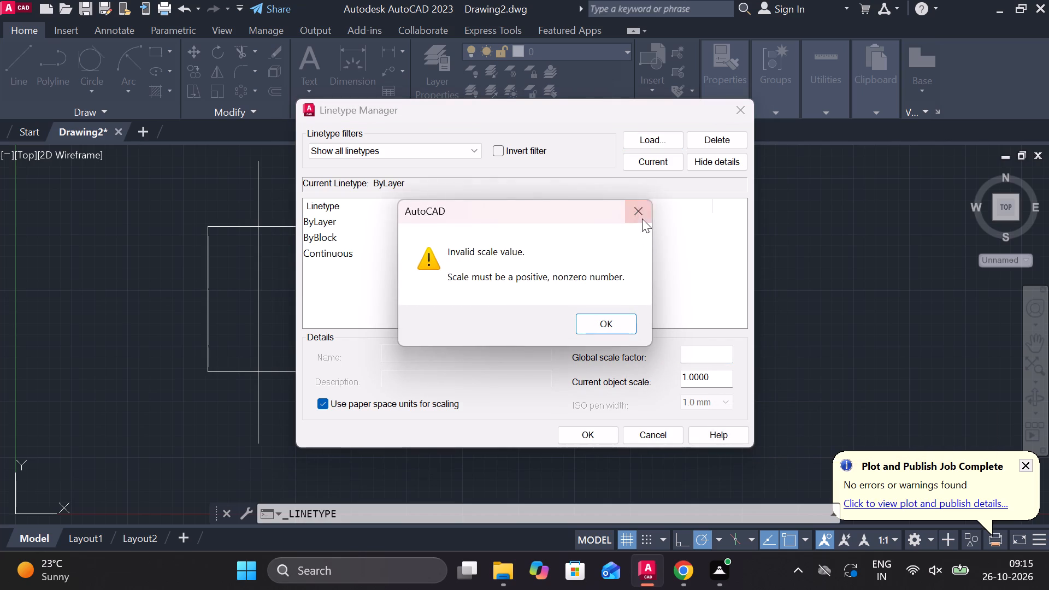
click(642, 207)
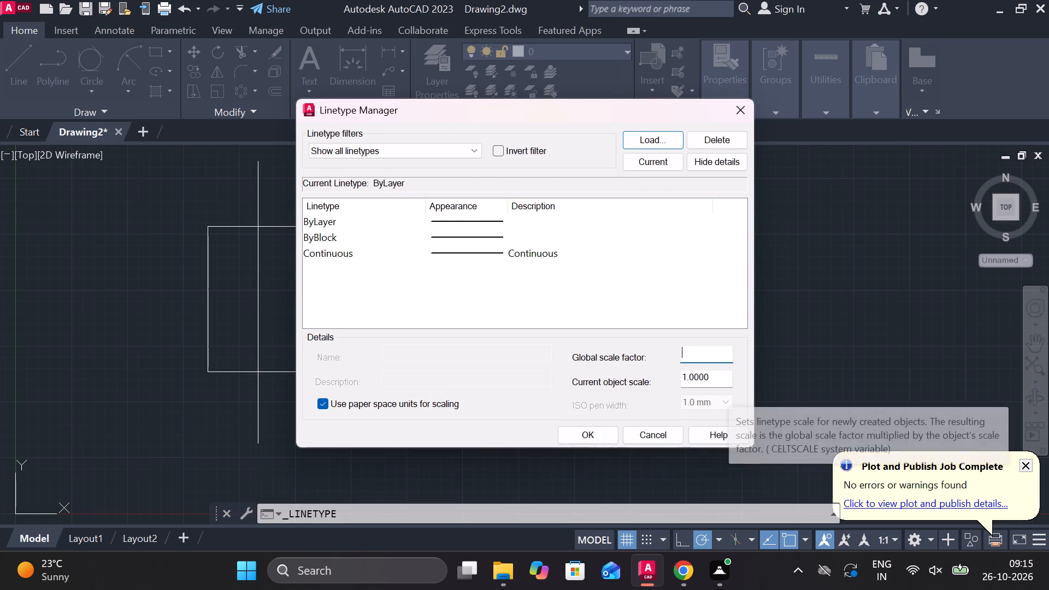
drag(724, 380, 700, 373)
click(620, 316)
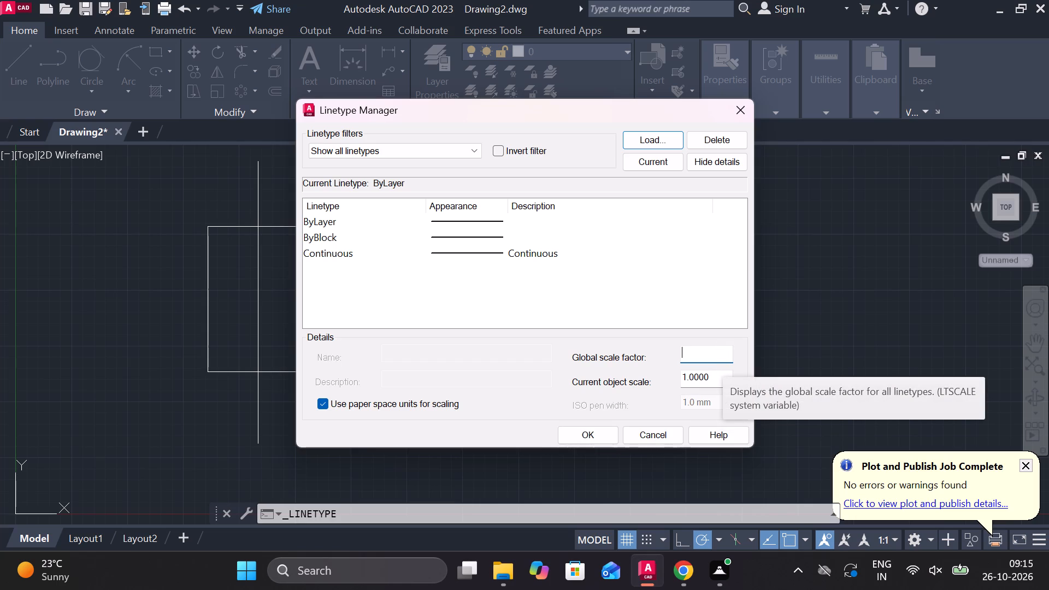
key(0)
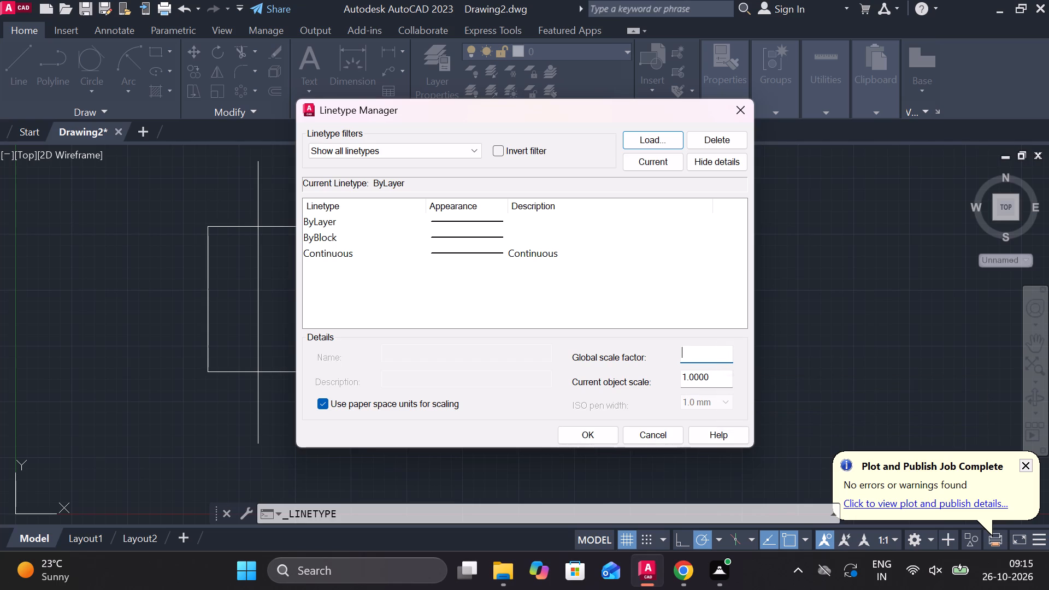
key(period)
key(5)
key(Return)
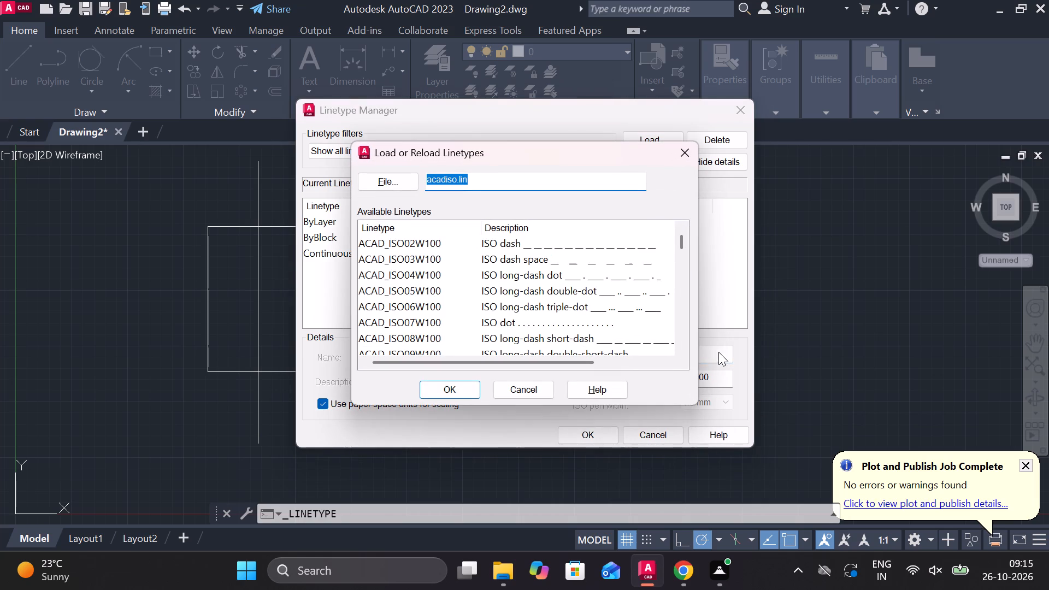
click(684, 150)
Set the current object linetype scale to 0.5.
drag(710, 375, 704, 376)
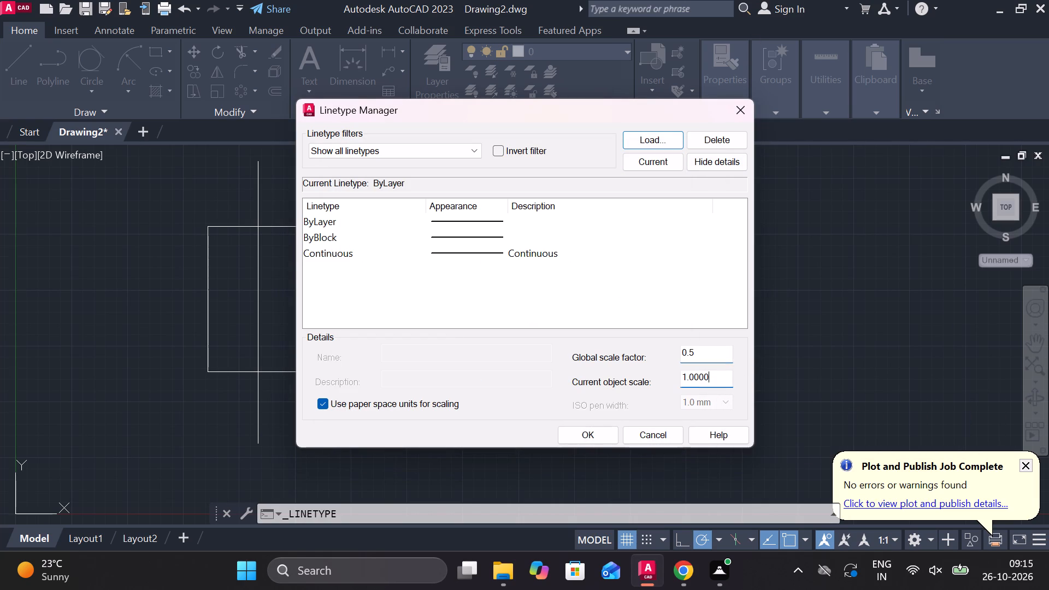
drag(704, 376, 593, 380)
key(BackSpace)
text(0.5)
Load the CENTER linetype from acadiso.lin and accept the linetype settings.
key(Return)
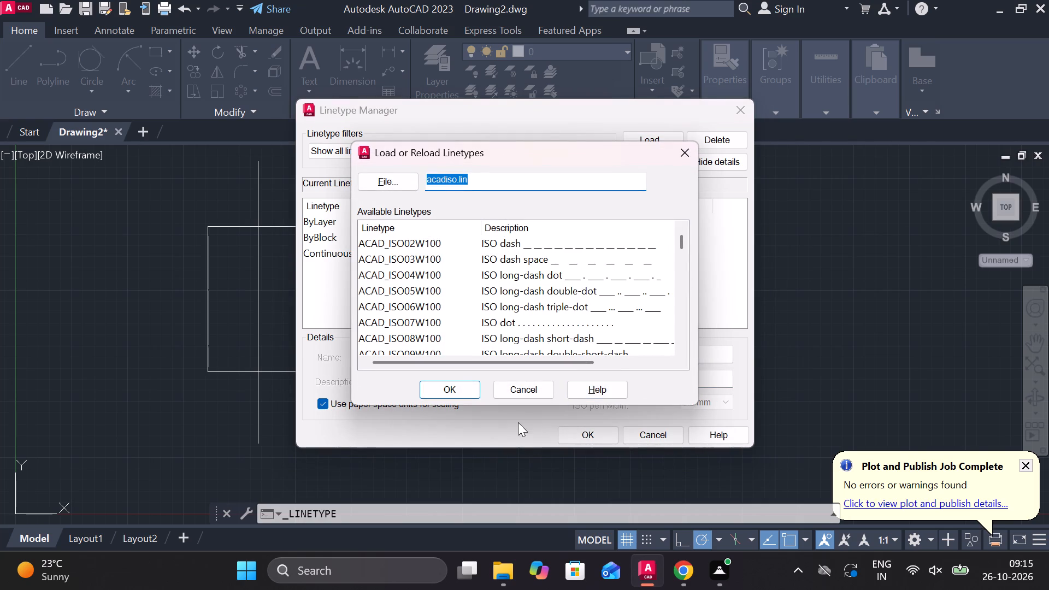
scroll(476, 315, down, 4)
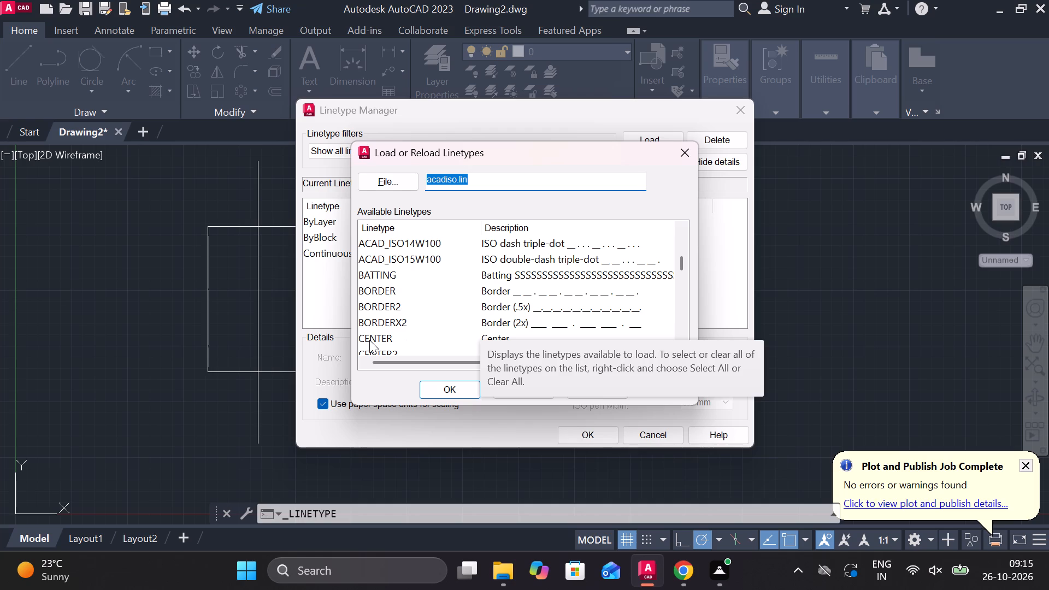
click(369, 340)
click(446, 385)
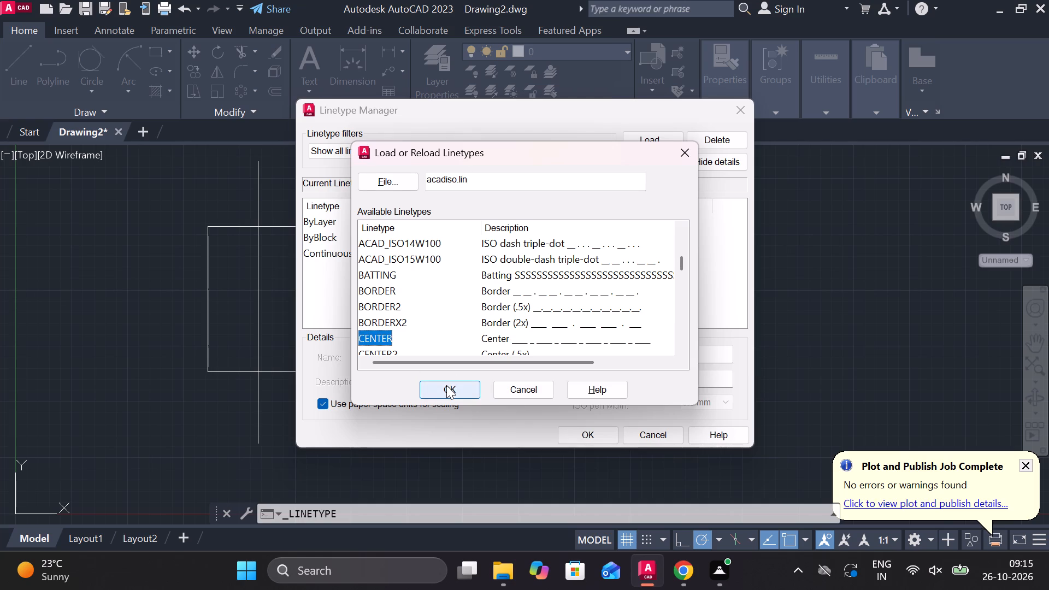
click(595, 432)
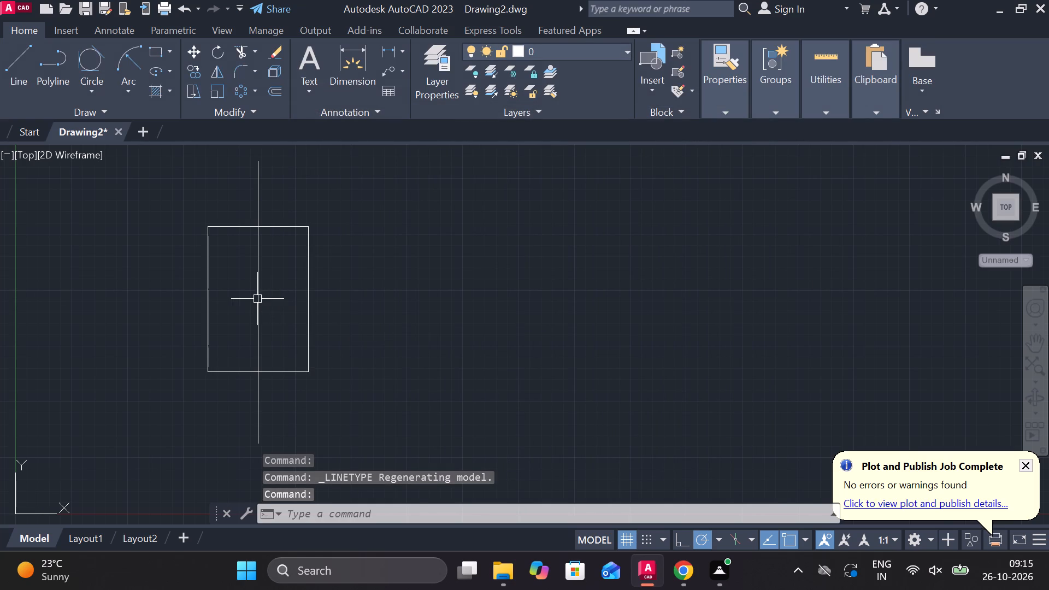
Assign the CENTER linetype to the vertical line through the middle of the rectangle.
click(254, 296)
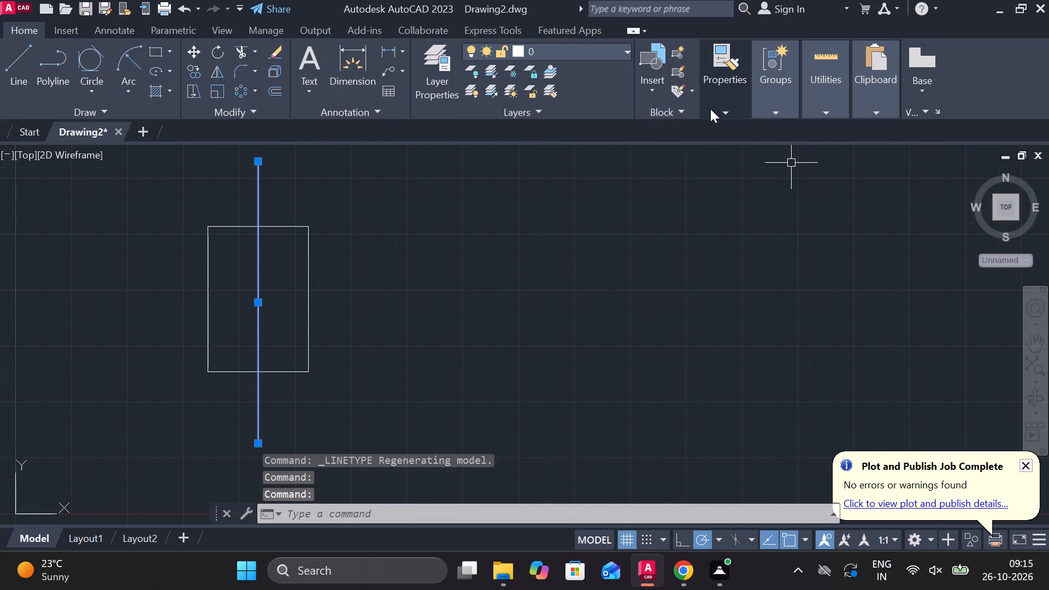
click(724, 114)
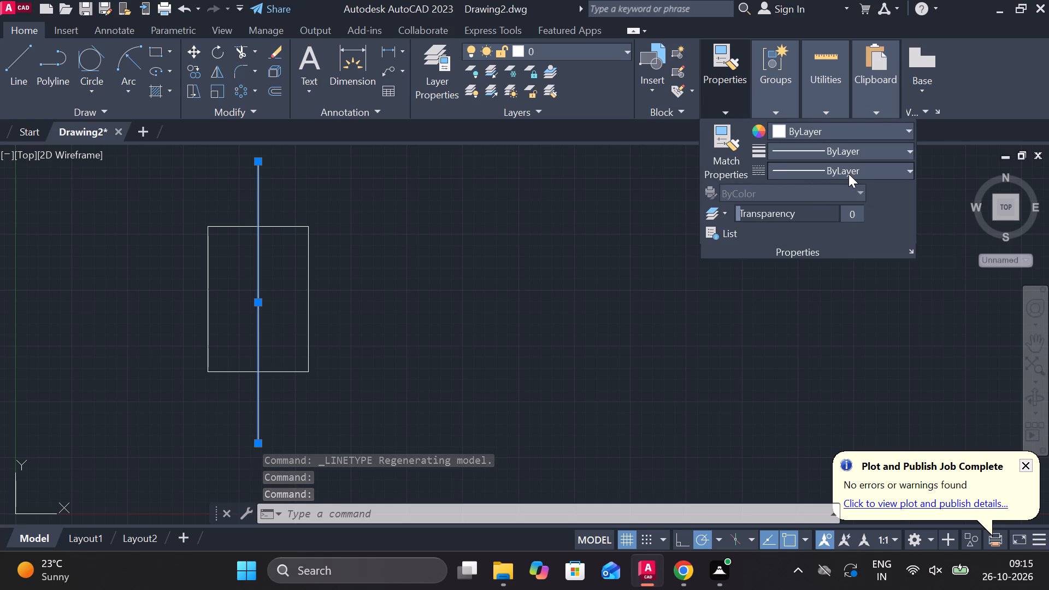
click(848, 174)
click(846, 223)
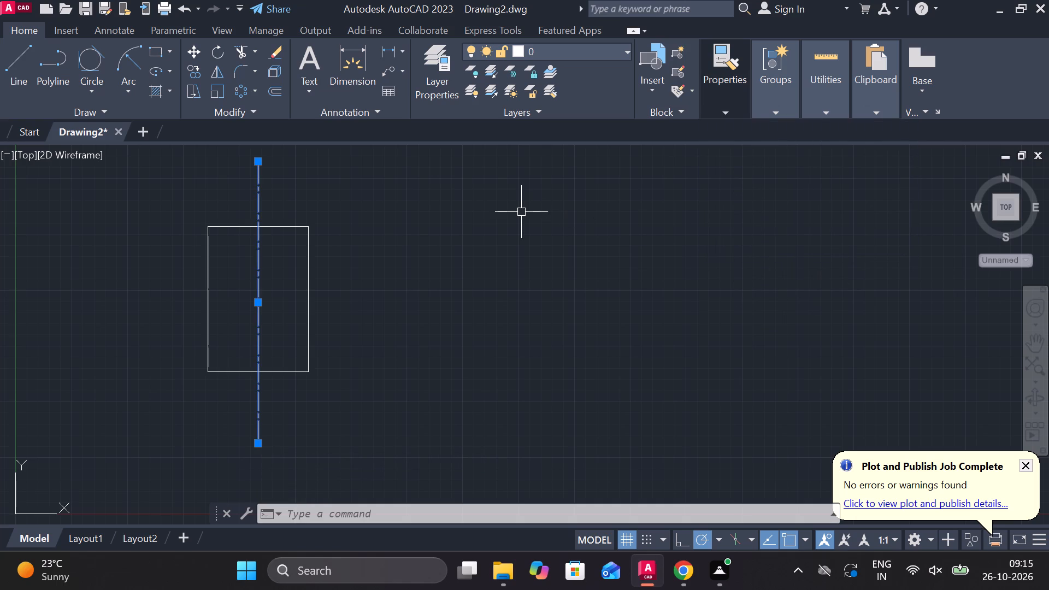
key(Escape)
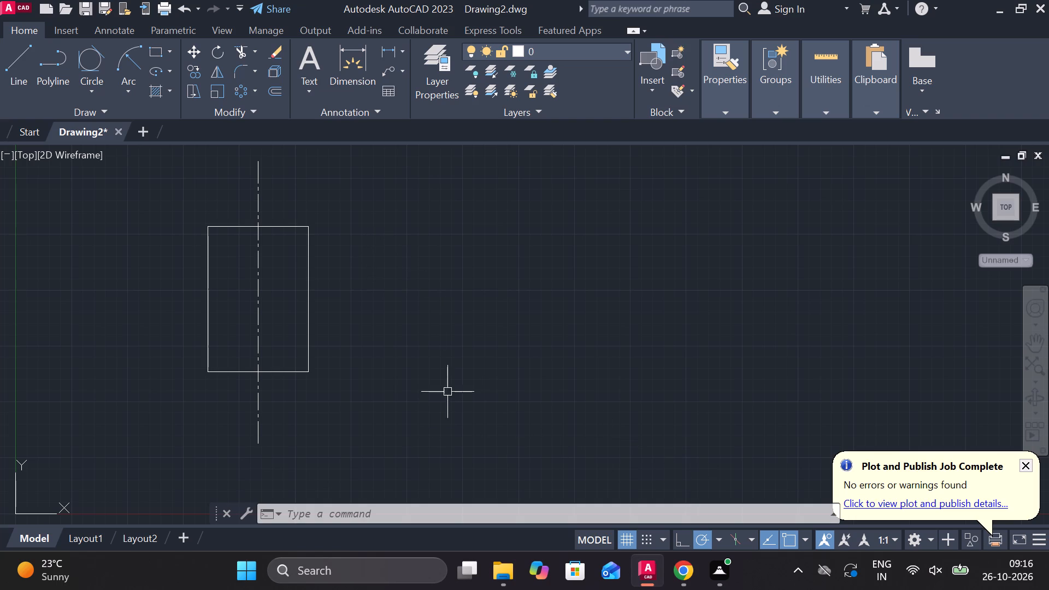
Draw a vertical line about 194 units long right of the rectangle, from the centre line's bottom-end level up to the rectangle's top-edge level.
scroll(447, 392, down, 1)
scroll(447, 392, up, 1)
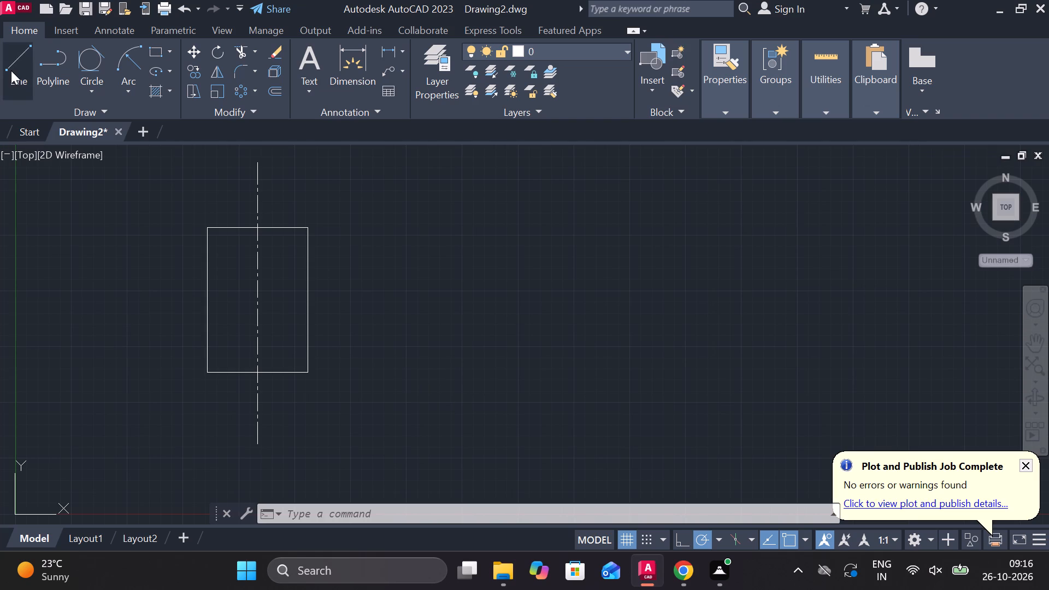
click(11, 70)
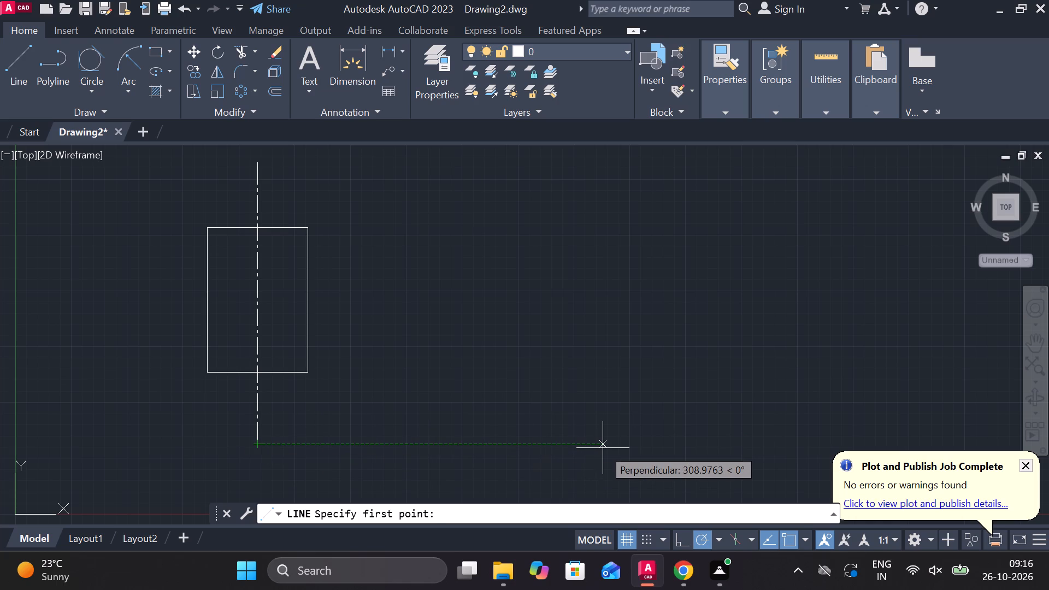
click(603, 448)
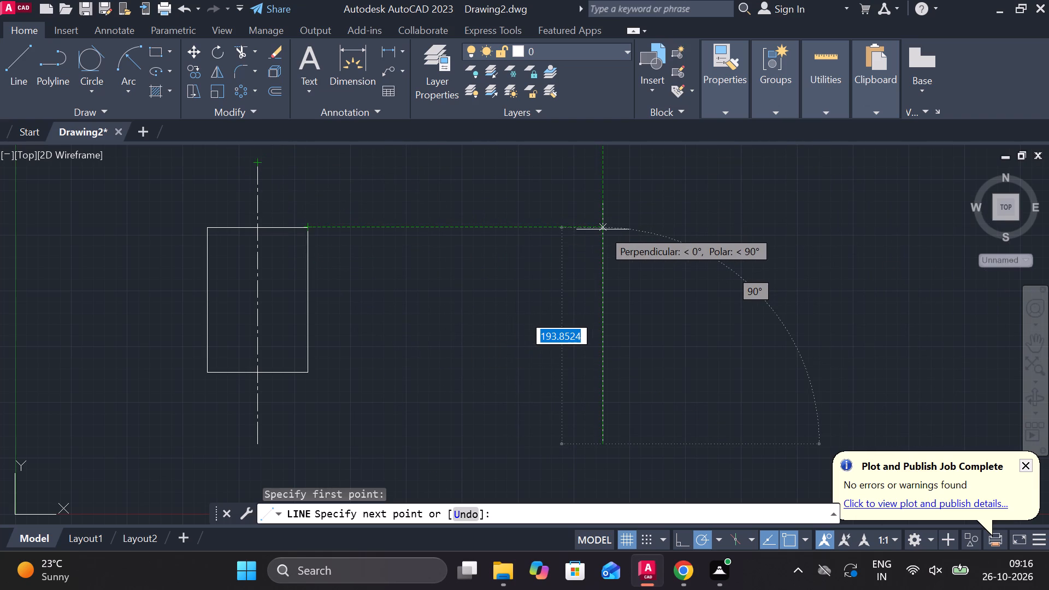
click(603, 228)
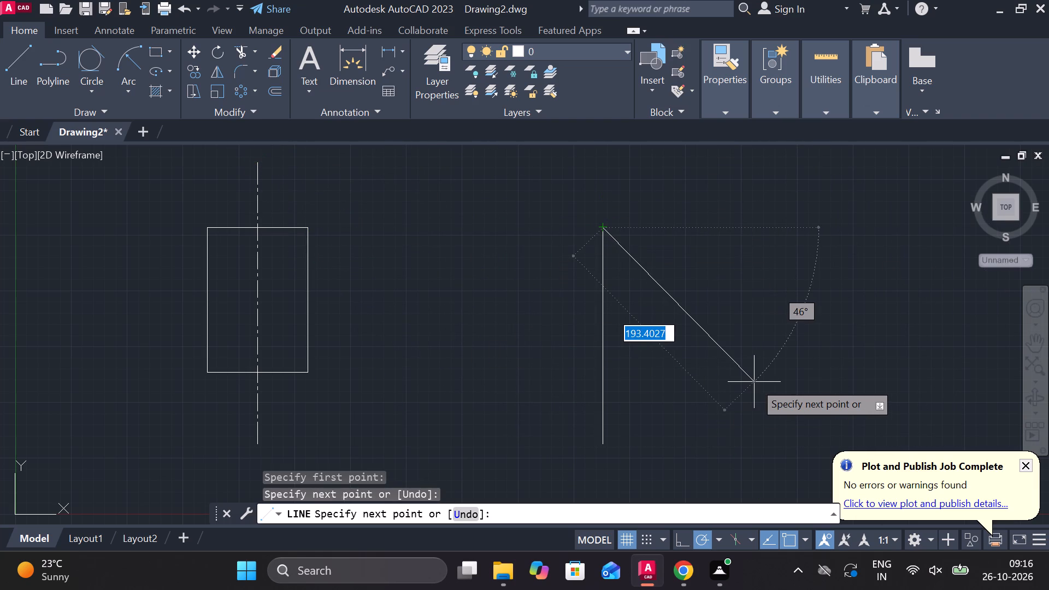
key(Escape)
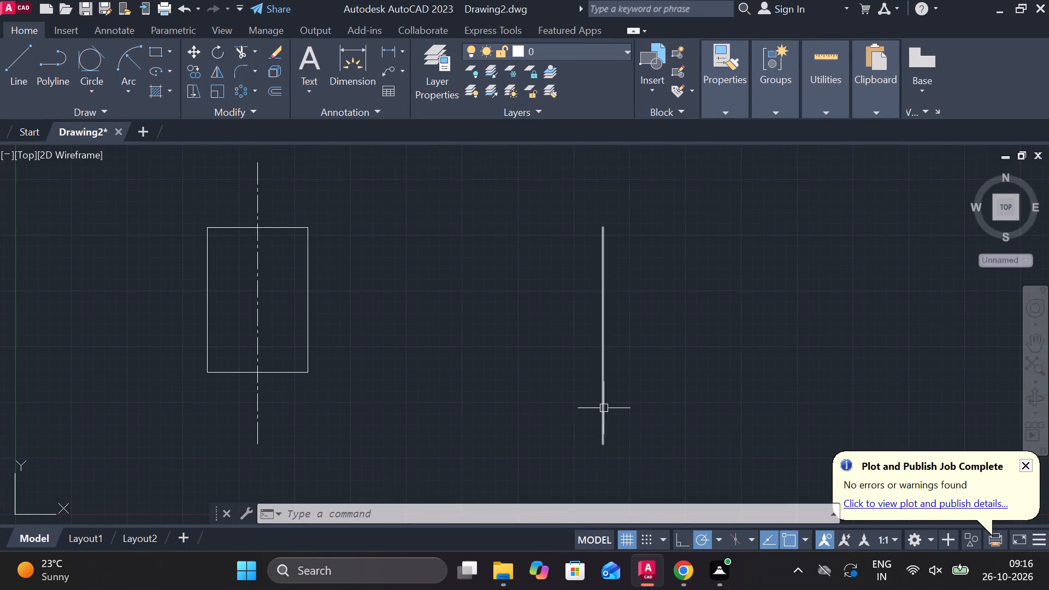
Copy the new vertical line 1.5 units to the right, using its midpoint as base point.
click(605, 362)
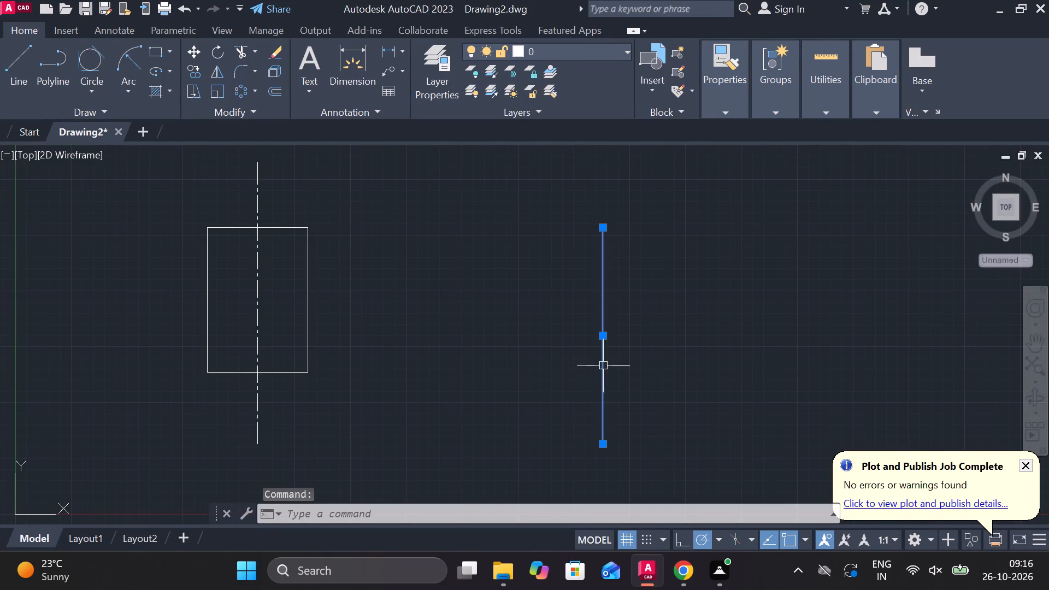
click(199, 64)
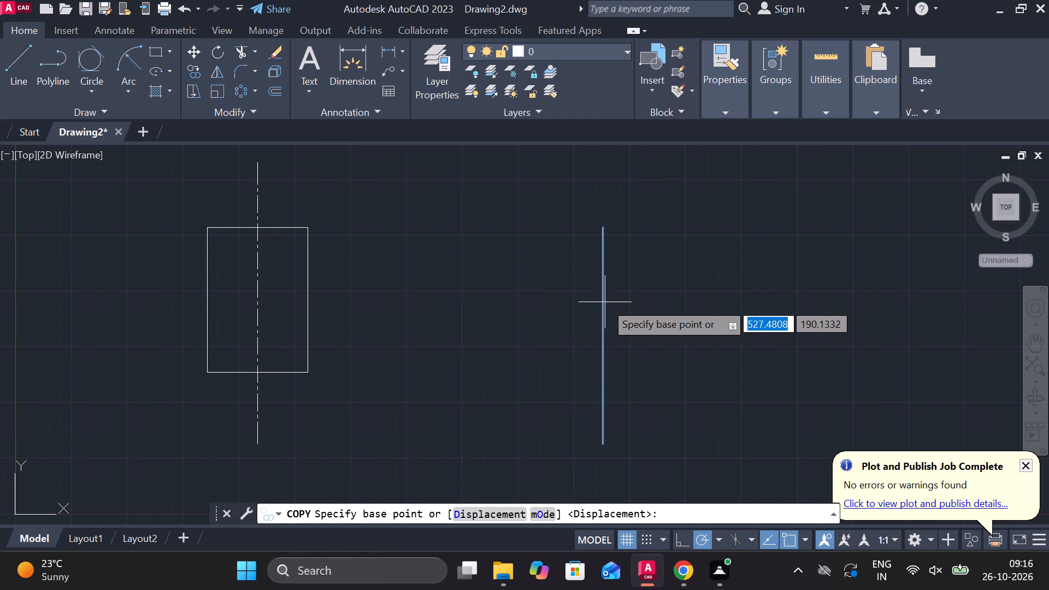
click(601, 331)
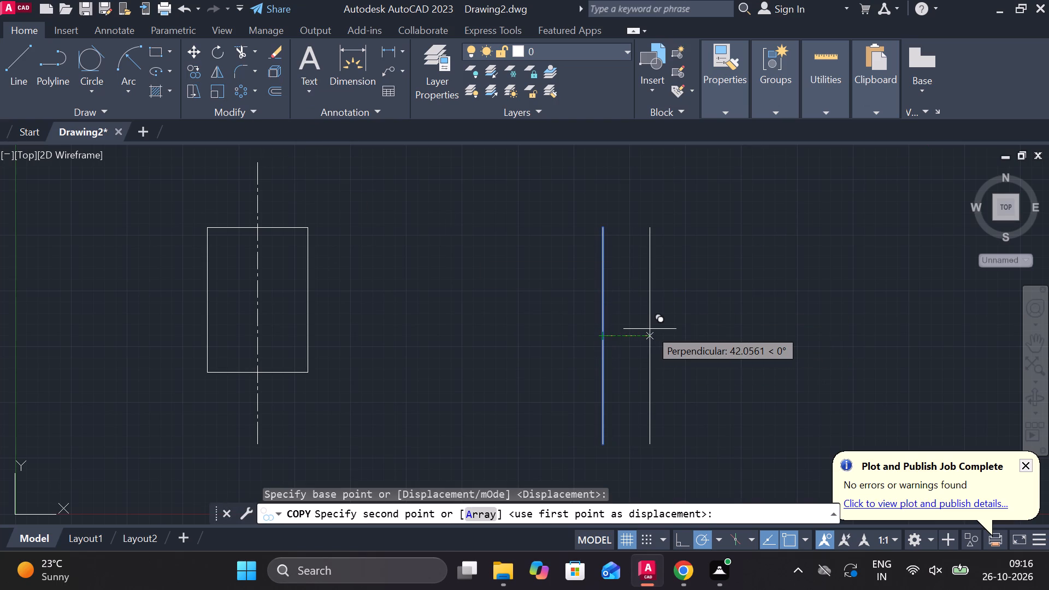
key(1)
key(period)
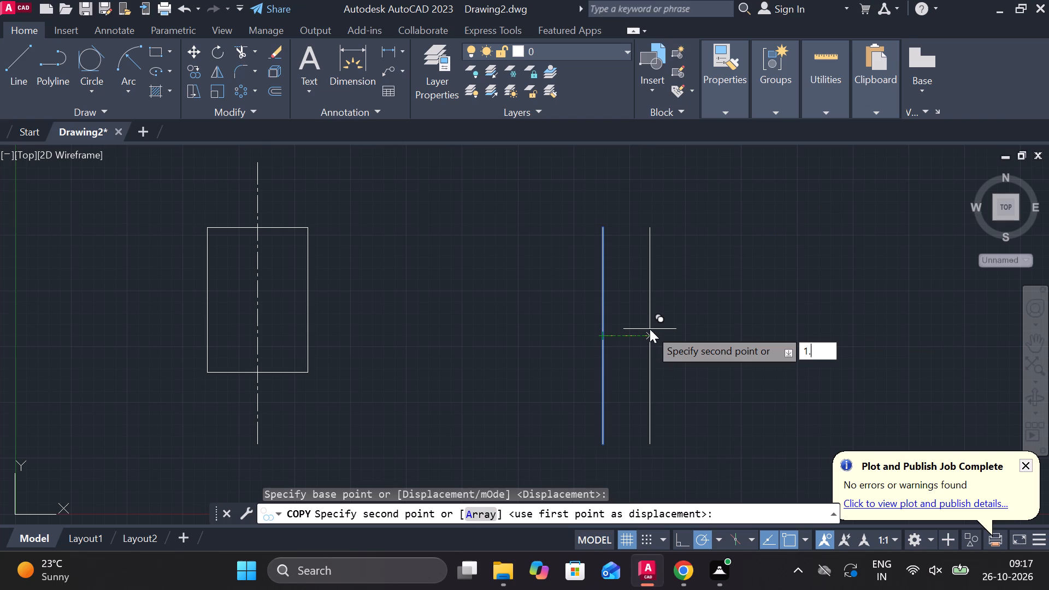
key(5)
key(Return)
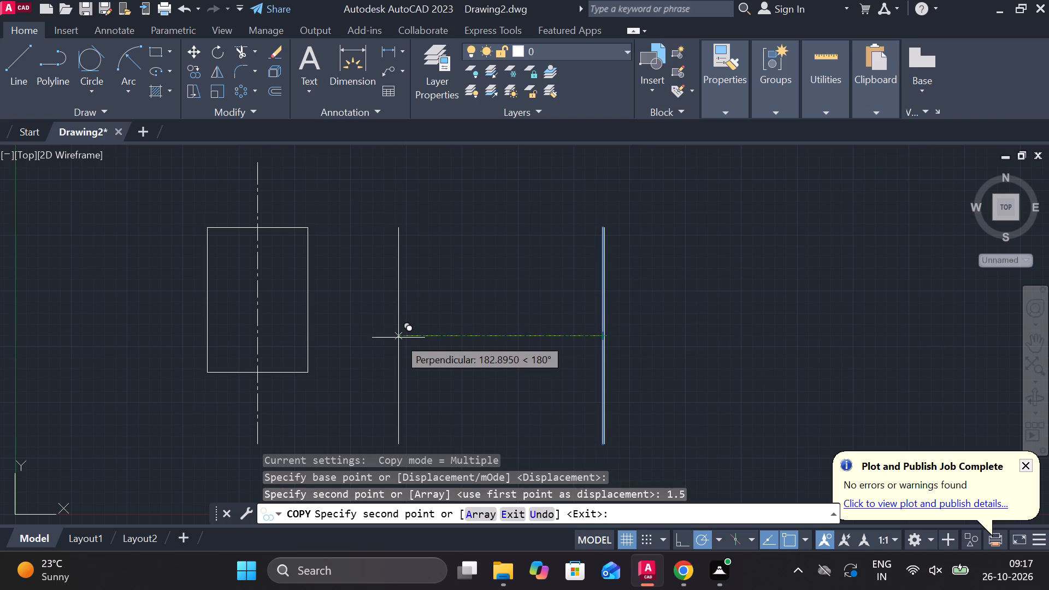
Place another copy of the new vertical line 1.5 units to its left and finish copying.
key(1)
key(period)
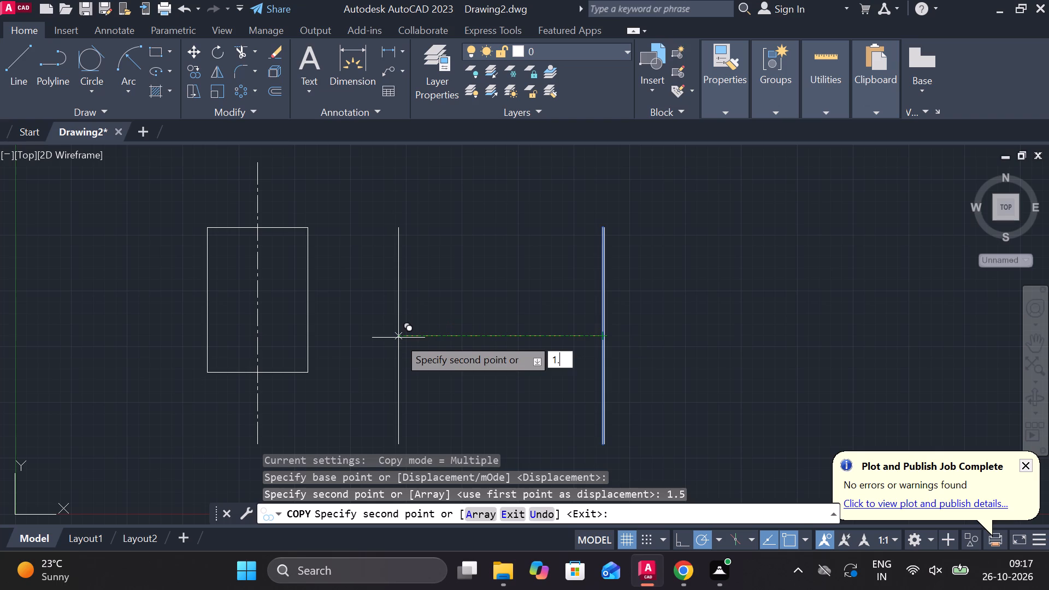
key(4)
key(BackSpace)
key(5)
key(Return)
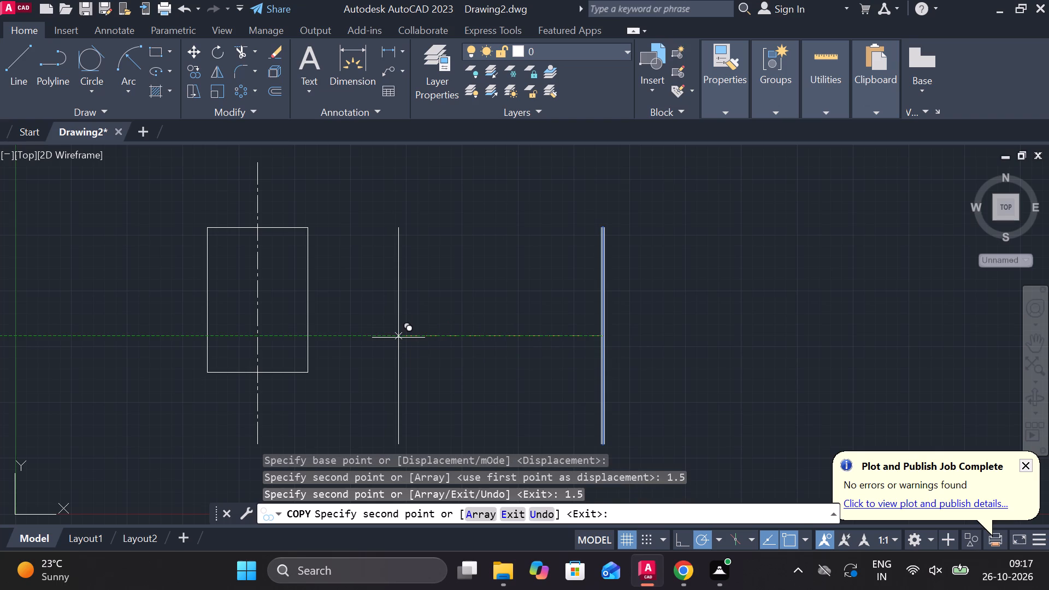
key(Escape)
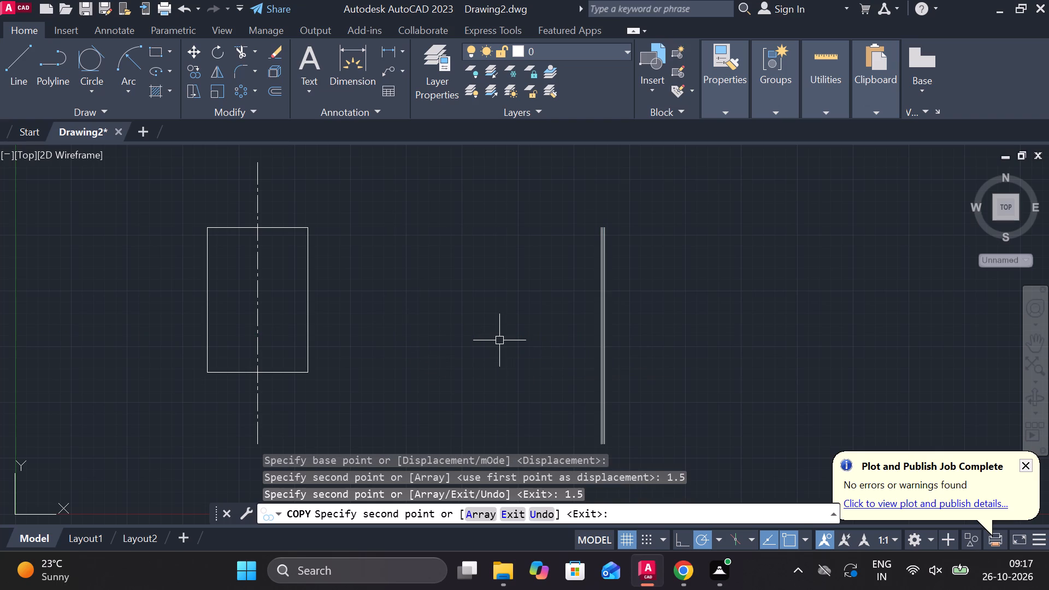
Copy the rightmost of the three closely spaced vertical lines 2 units to the right.
scroll(604, 350, up, 2)
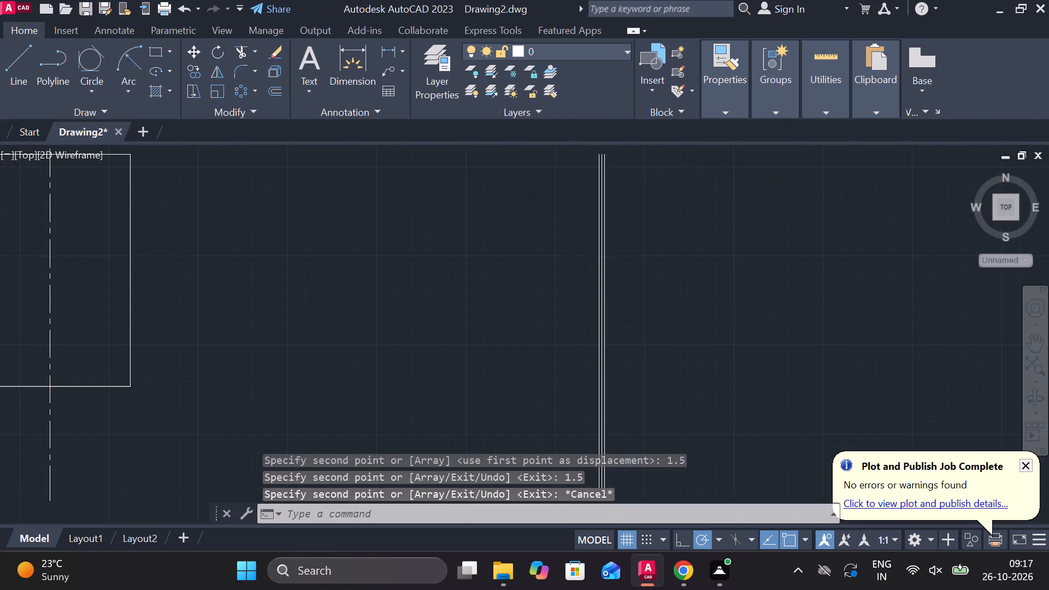
scroll(604, 350, up, 4)
scroll(604, 350, down, 6)
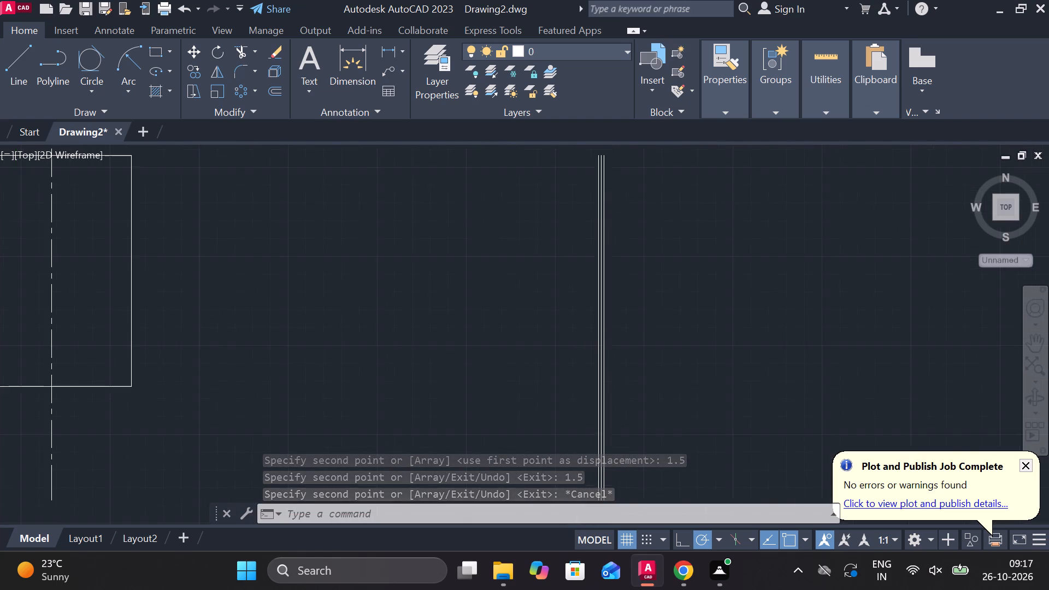
scroll(604, 350, down, 1)
scroll(683, 339, up, 4)
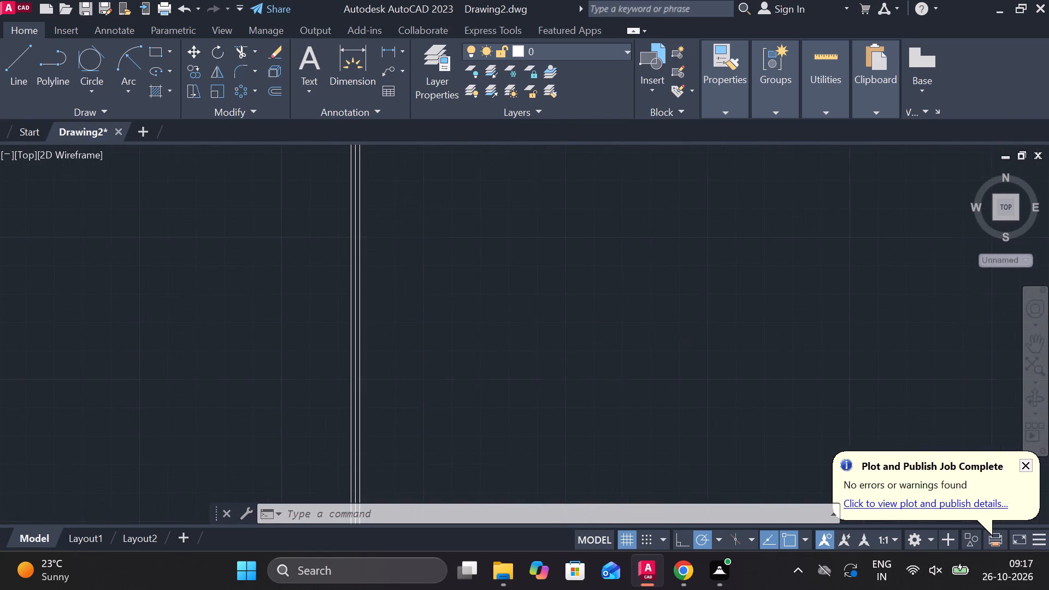
scroll(683, 339, up, 1)
scroll(683, 339, down, 5)
scroll(618, 351, up, 3)
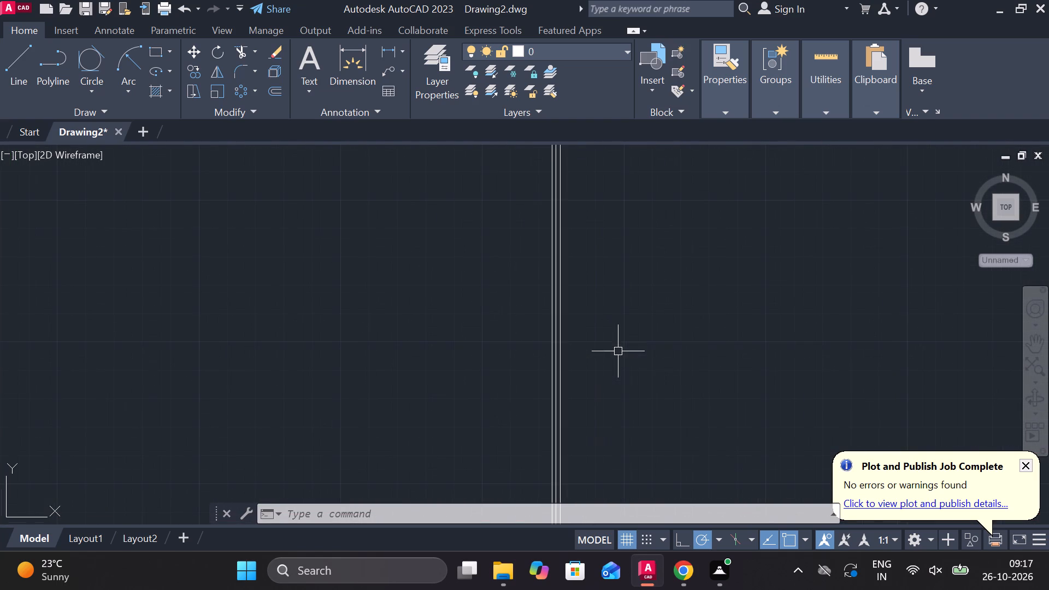
scroll(618, 351, up, 2)
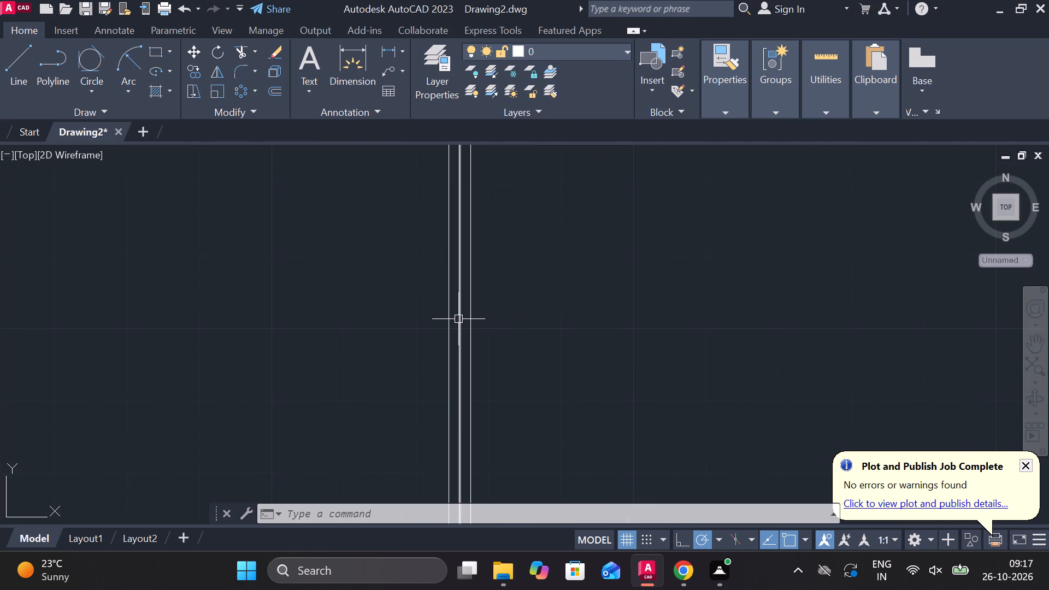
scroll(458, 319, up, 2)
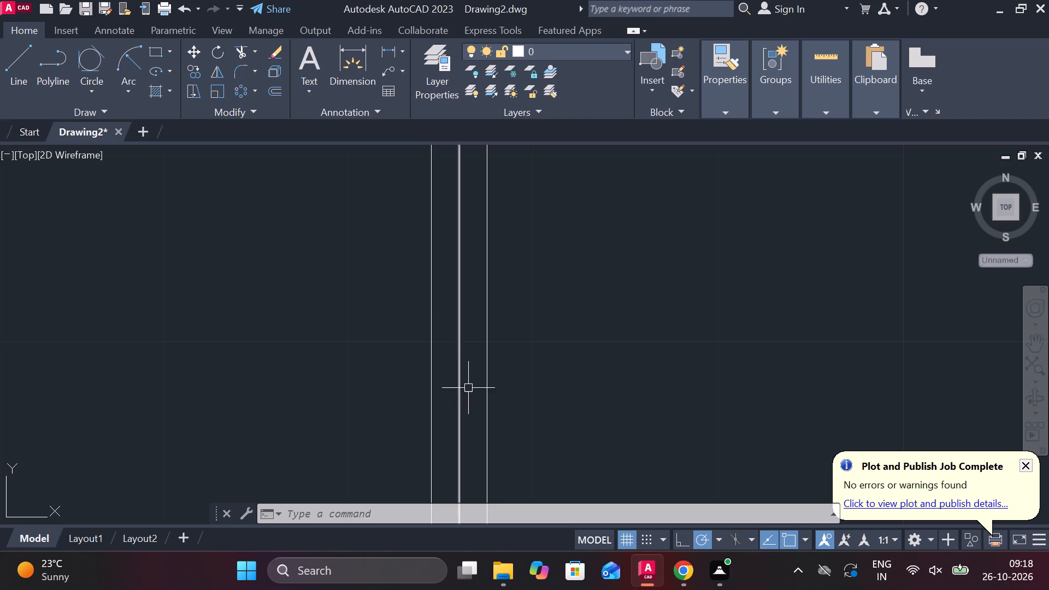
click(487, 339)
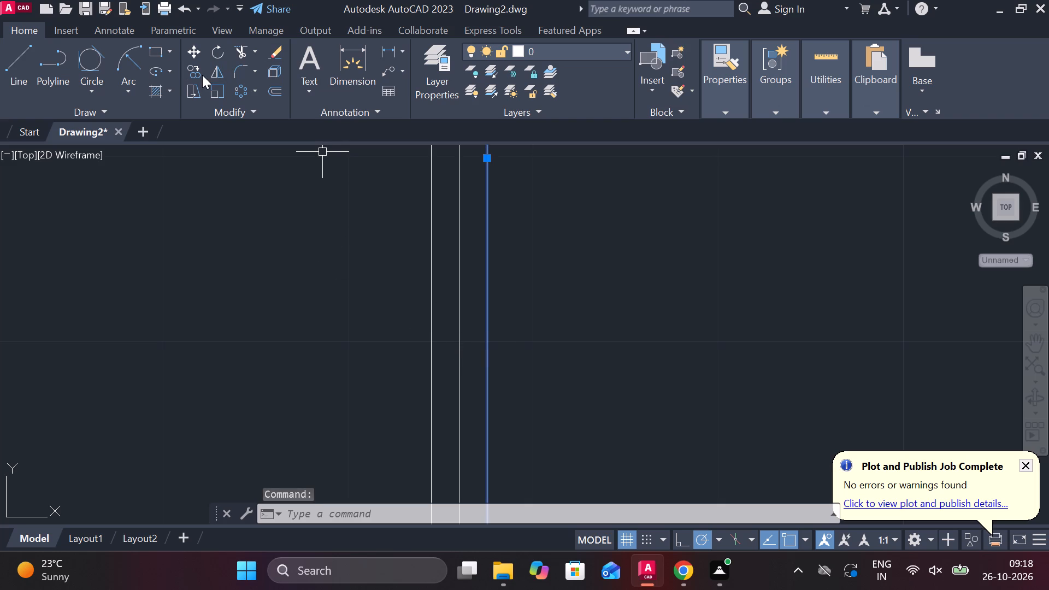
click(188, 64)
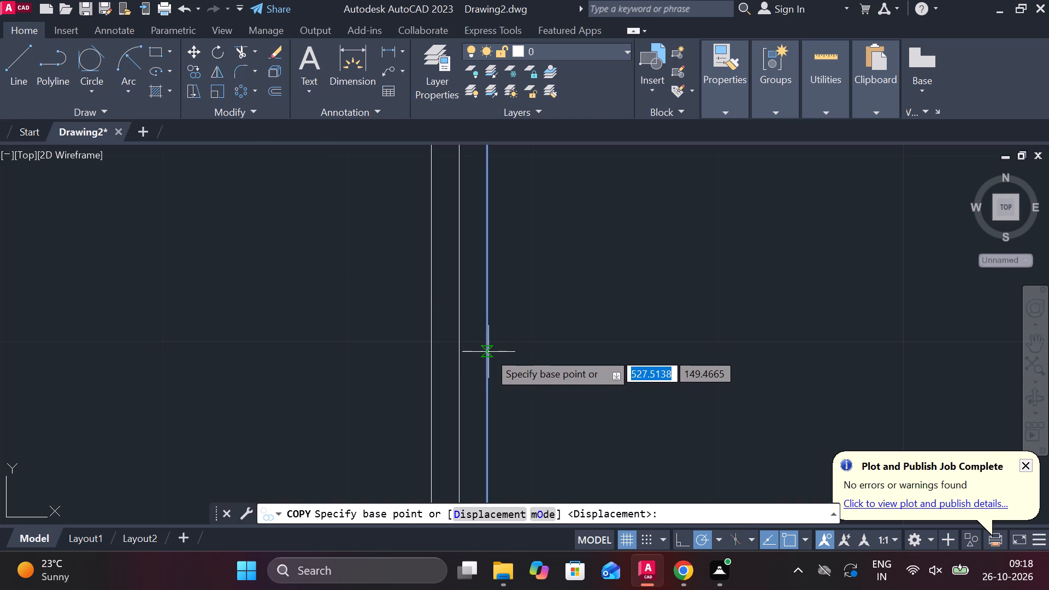
click(486, 352)
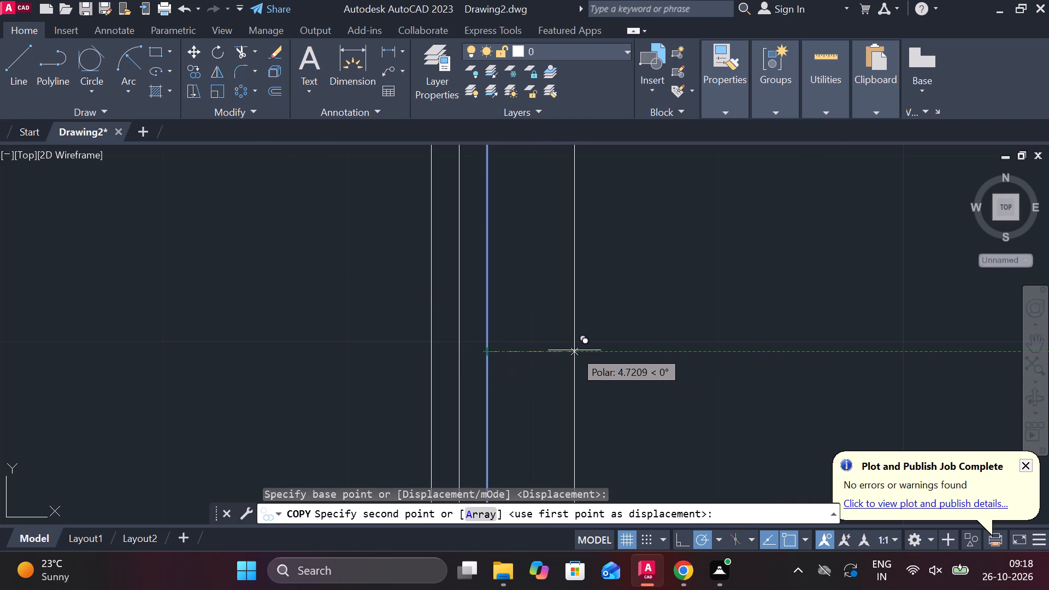
key(2)
key(Return)
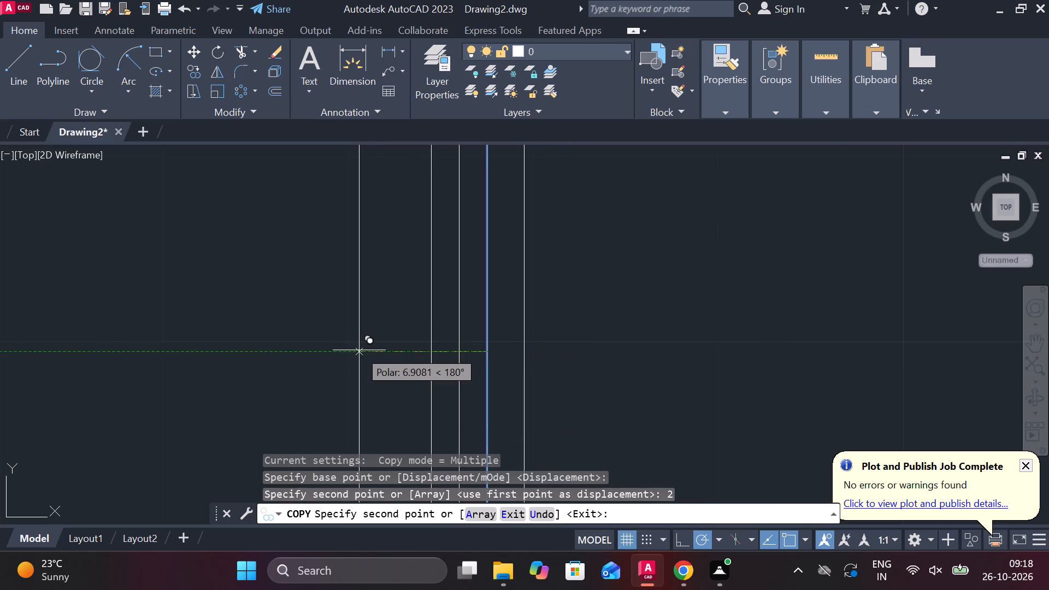
key(2)
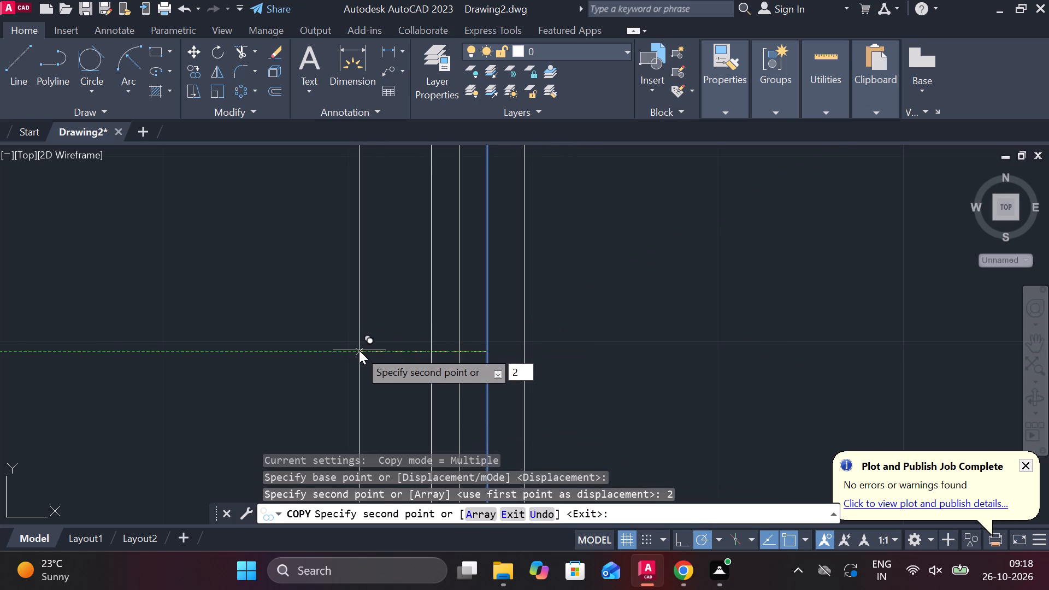
key(Escape)
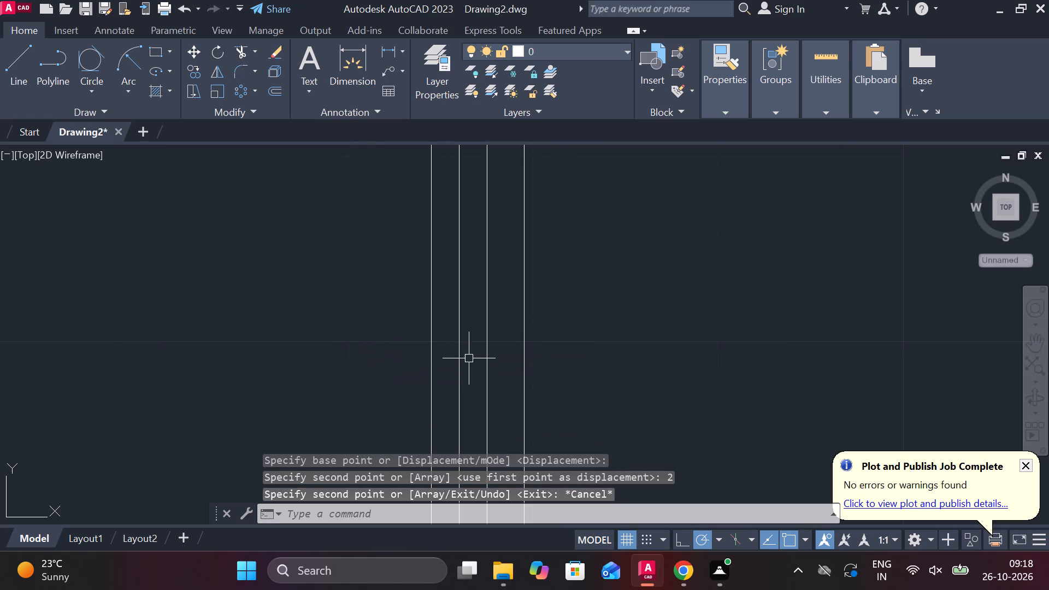
Copy the leftmost vertical line of the second view 2 units to the left.
click(428, 349)
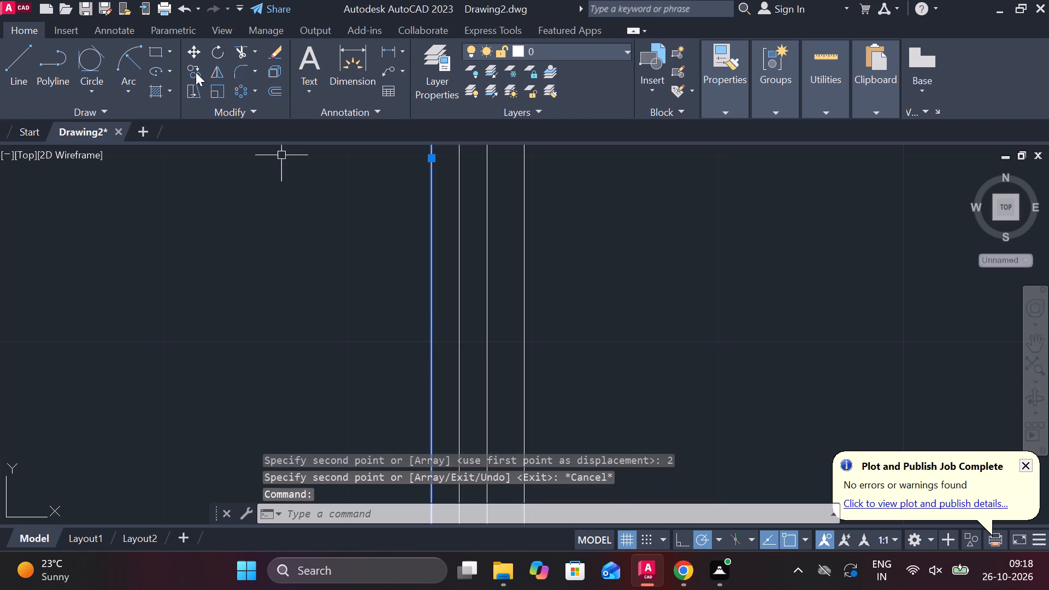
click(196, 72)
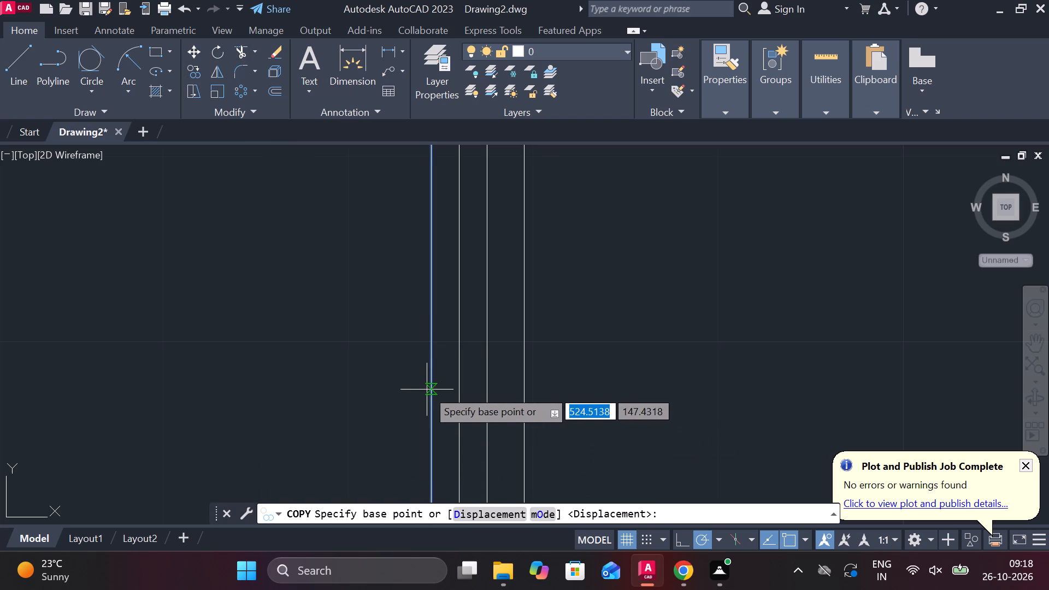
click(430, 394)
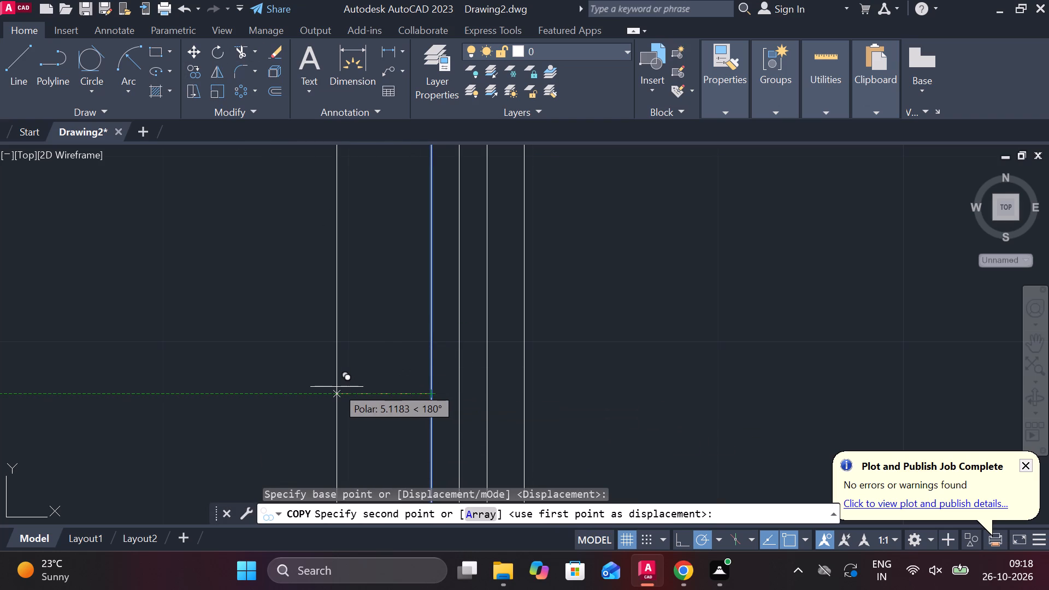
key(2)
key(Return)
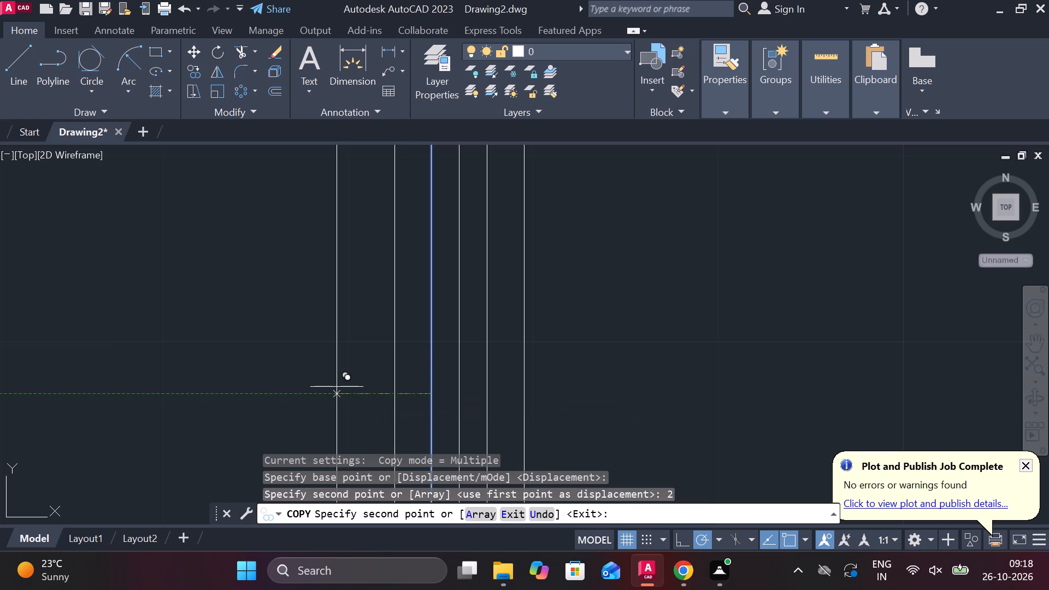
key(Escape)
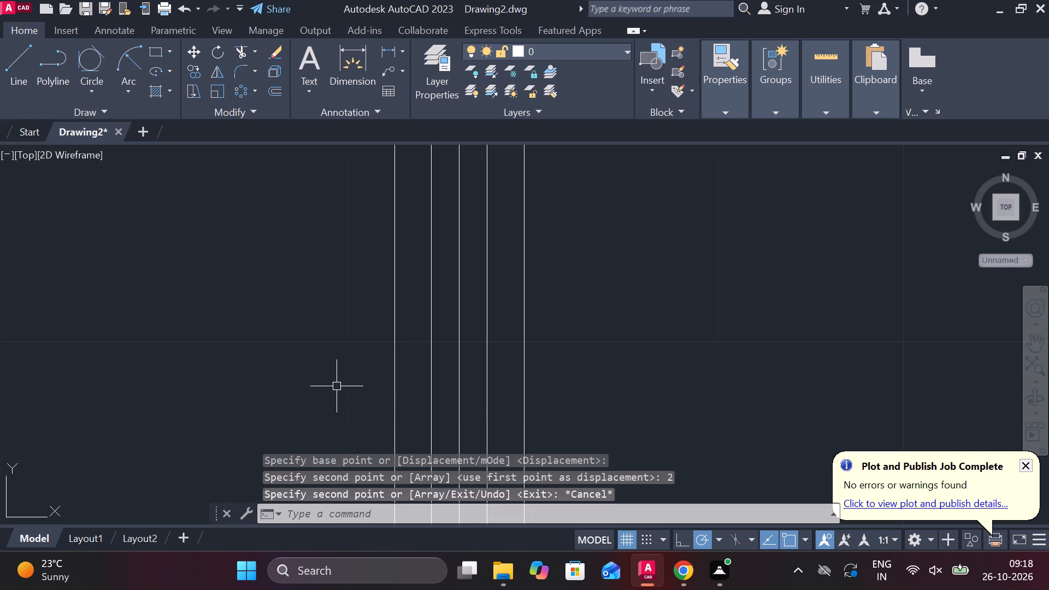
Draw a horizontal line across the vertical lines, level with the rectangle's bottom edge and starting about 206 units right of its lower-right corner.
scroll(420, 352, down, 8)
scroll(428, 377, up, 4)
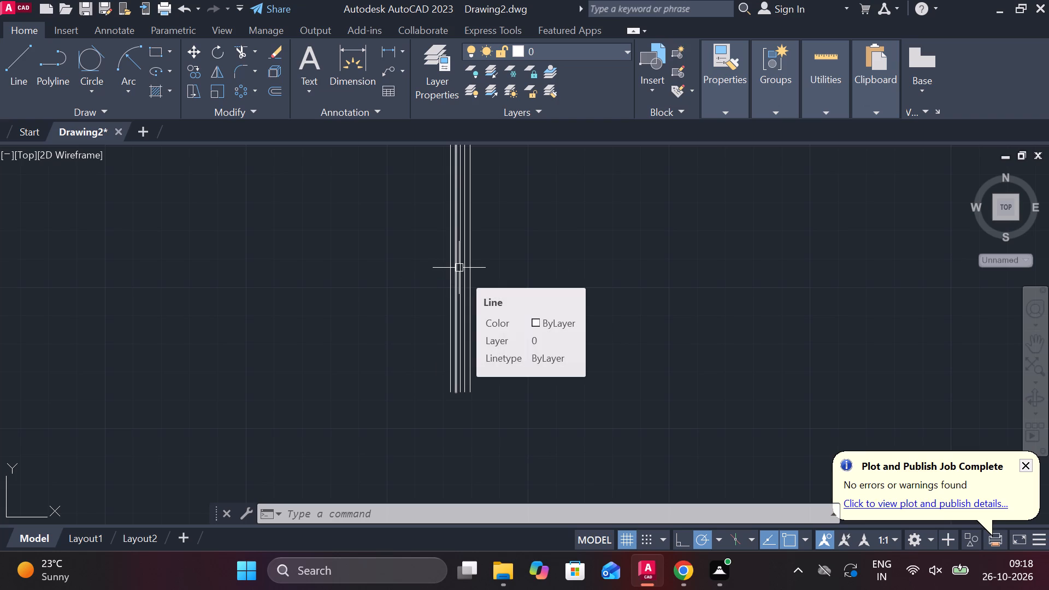
click(9, 59)
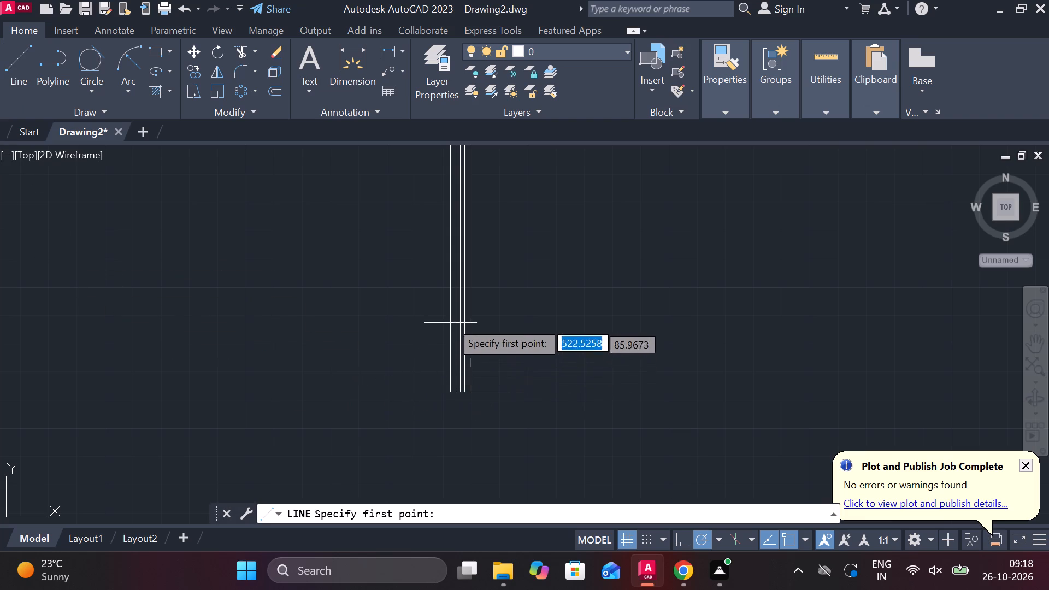
scroll(451, 315, down, 3)
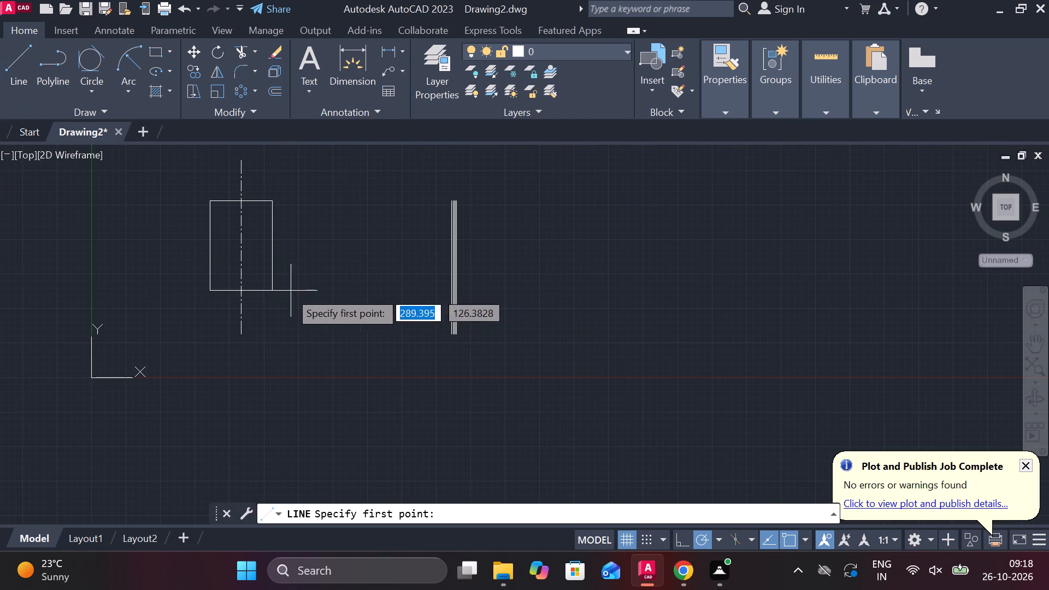
click(414, 291)
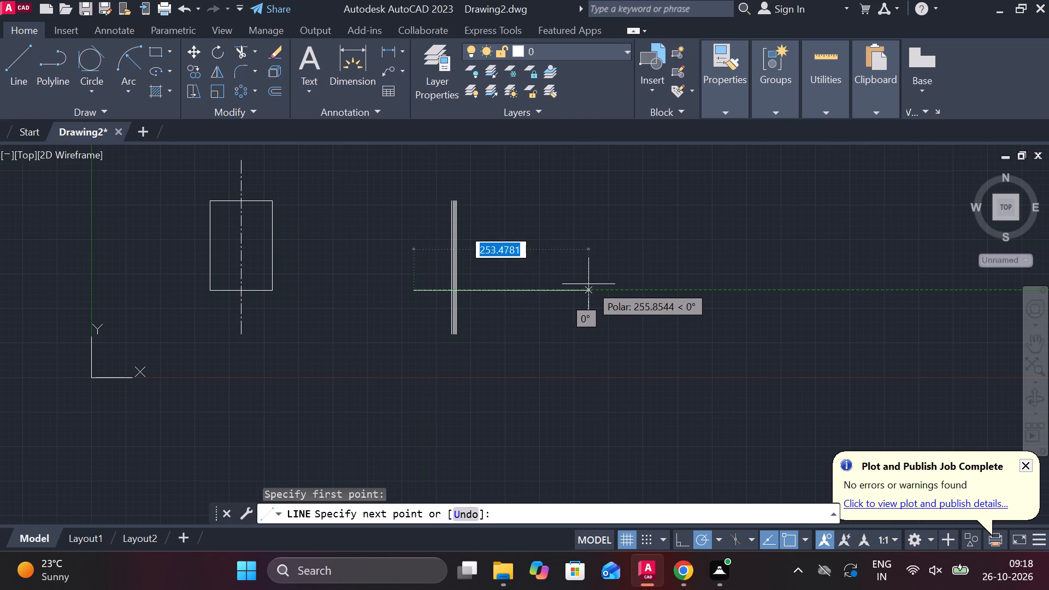
click(488, 291)
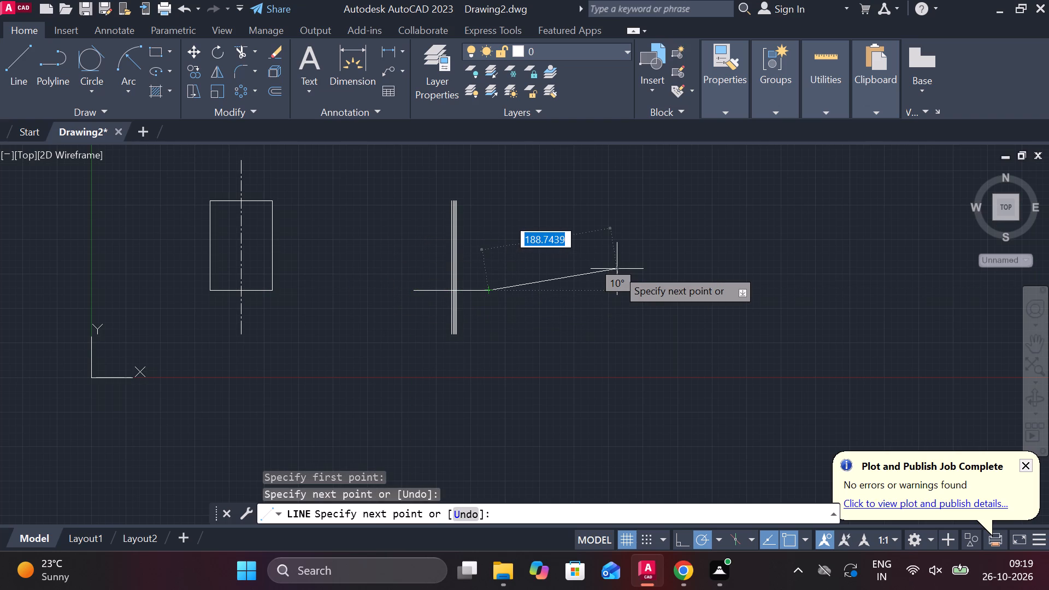
key(Escape)
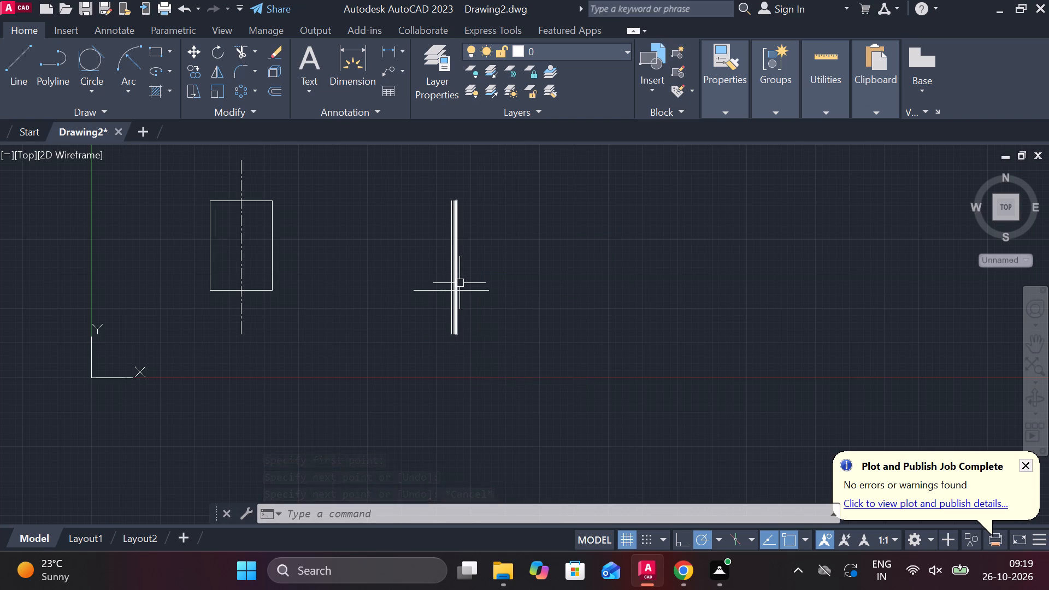
Copy the horizontal line crossing the vertical lines 10 units upward.
scroll(459, 283, up, 4)
scroll(459, 283, down, 1)
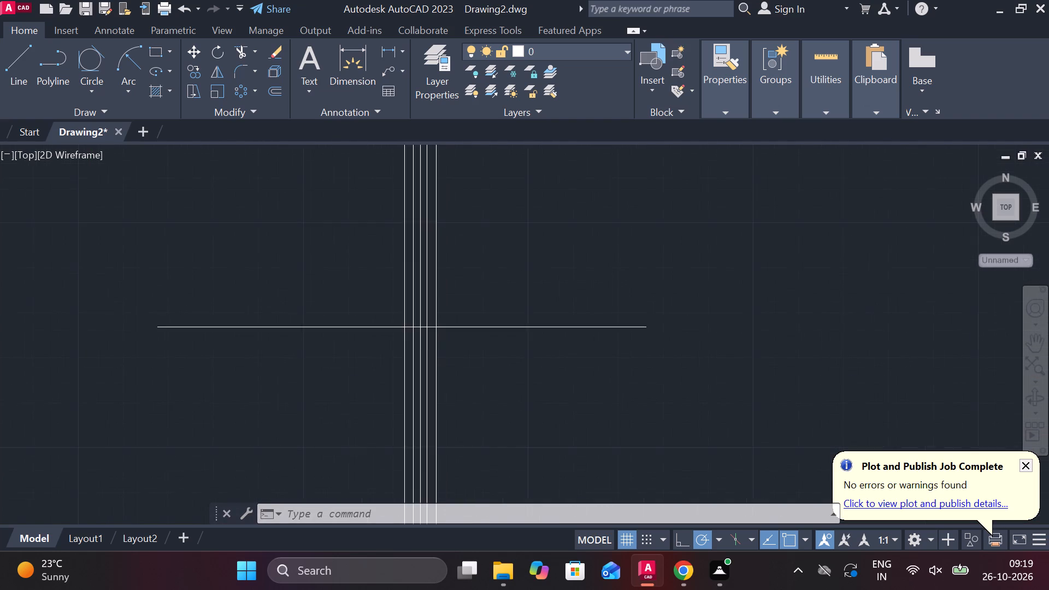
scroll(459, 283, down, 3)
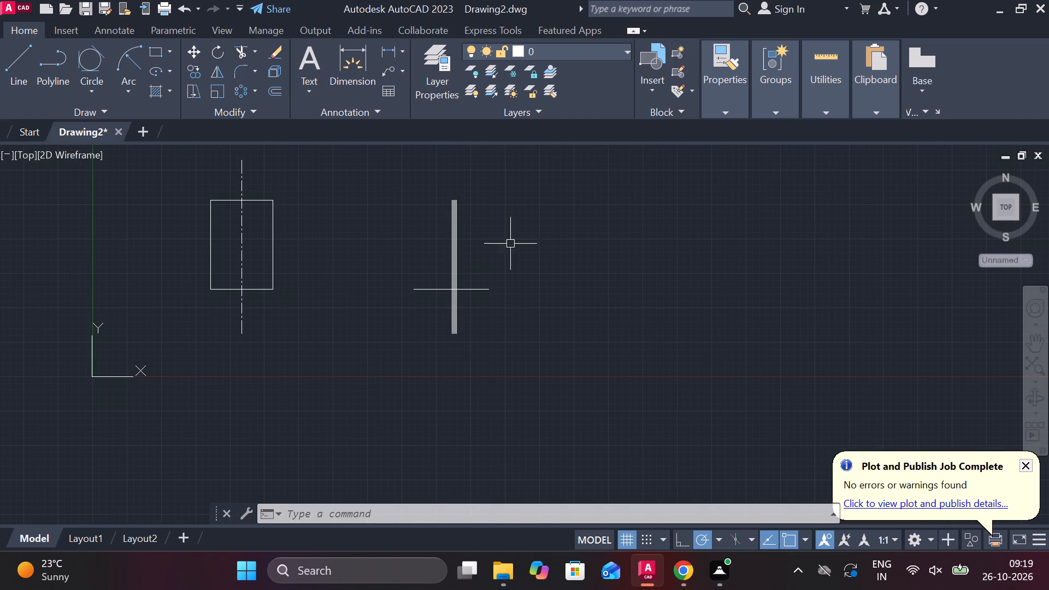
click(437, 290)
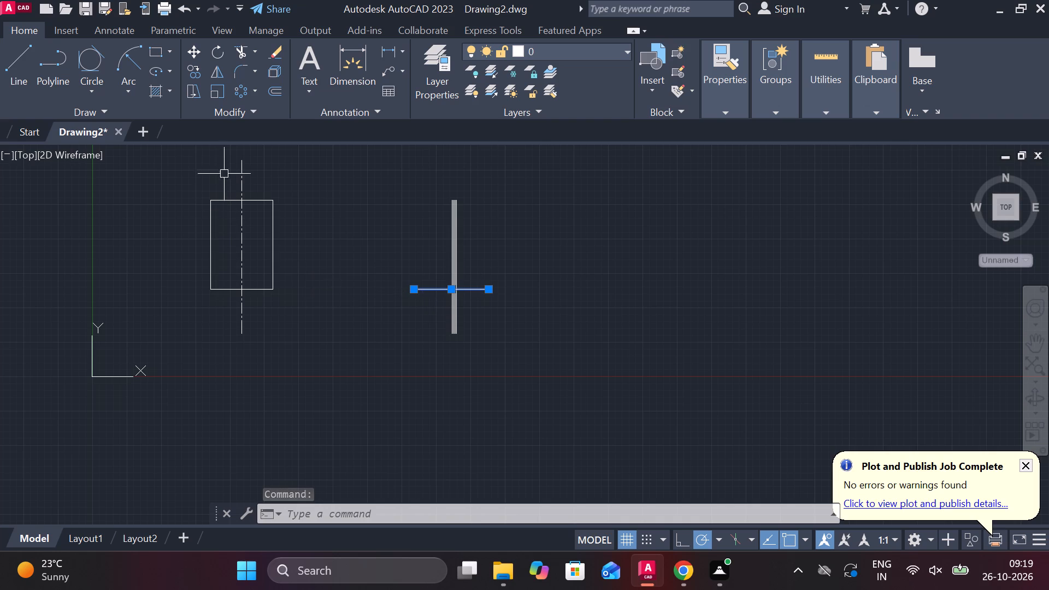
click(197, 74)
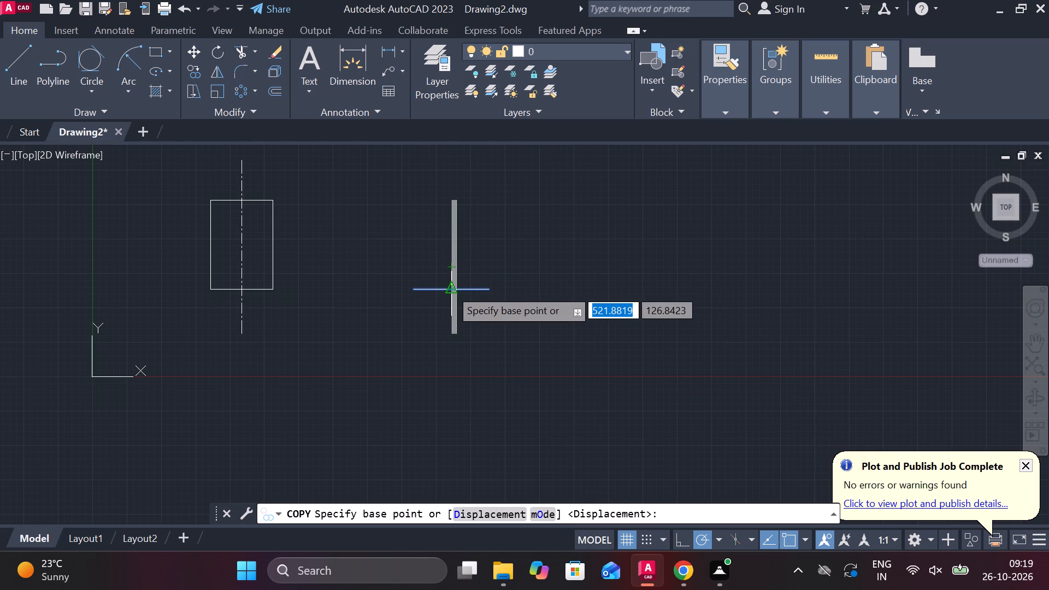
scroll(450, 288, up, 4)
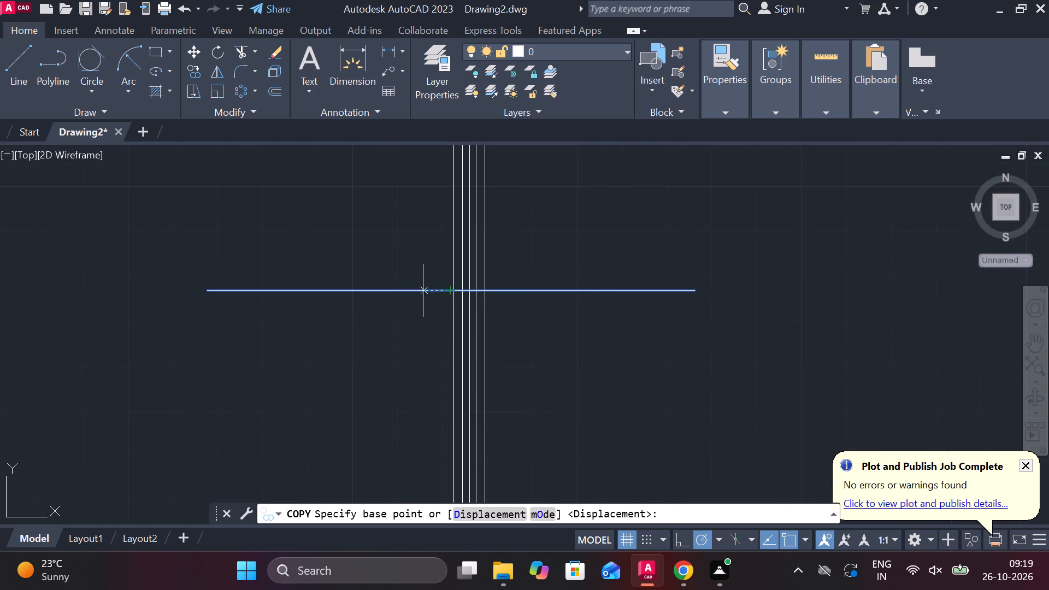
click(421, 289)
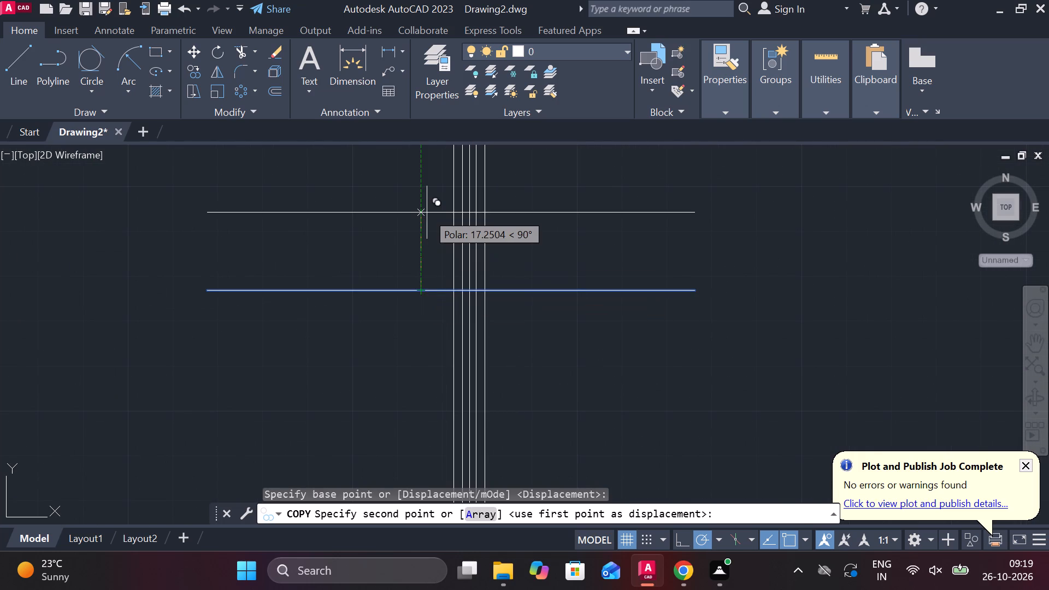
text(10)
key(Return)
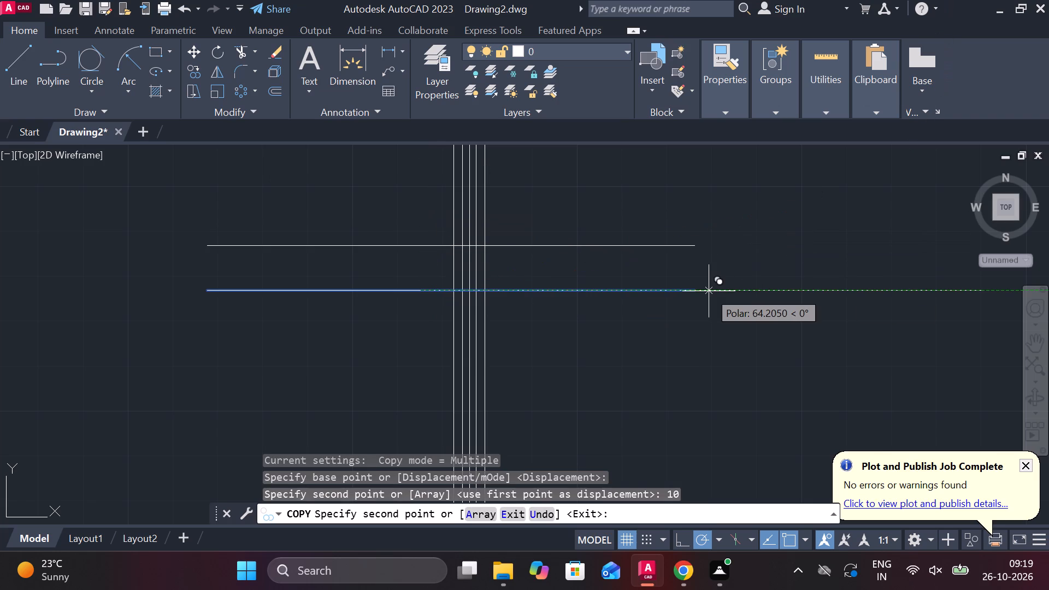
key(Escape)
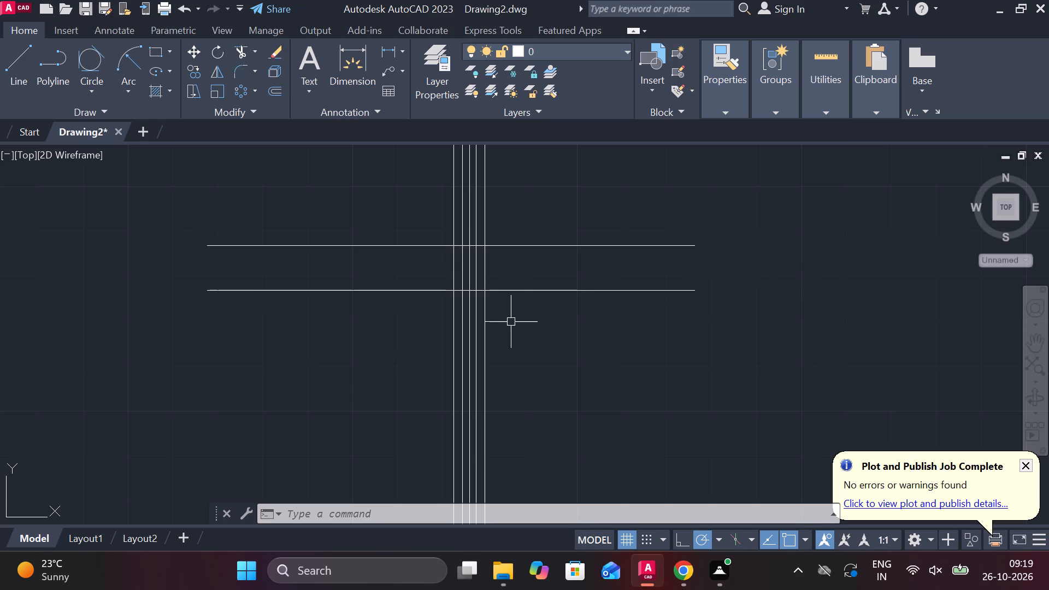
Trim off the parts of the closely spaced vertical lines that extend below the lower horizontal line of the second view.
scroll(512, 294, down, 4)
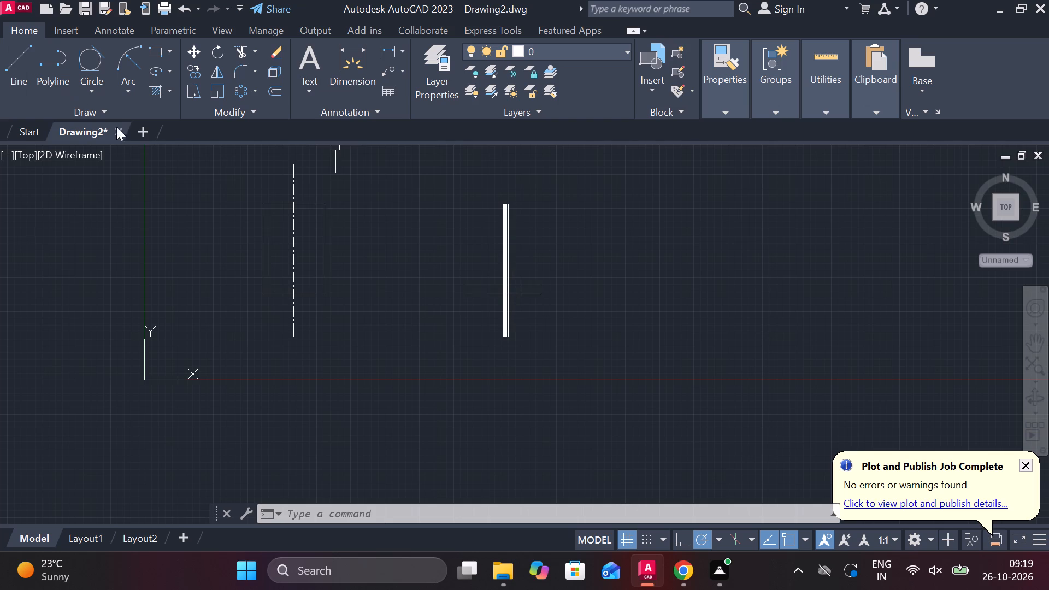
drag(0, 0, 5, 0)
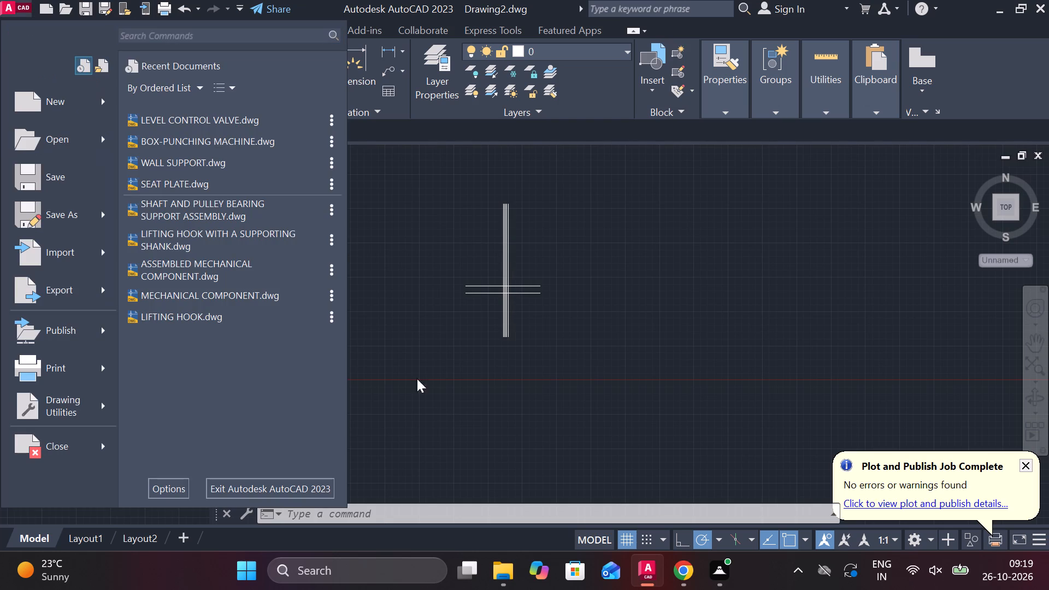
click(670, 327)
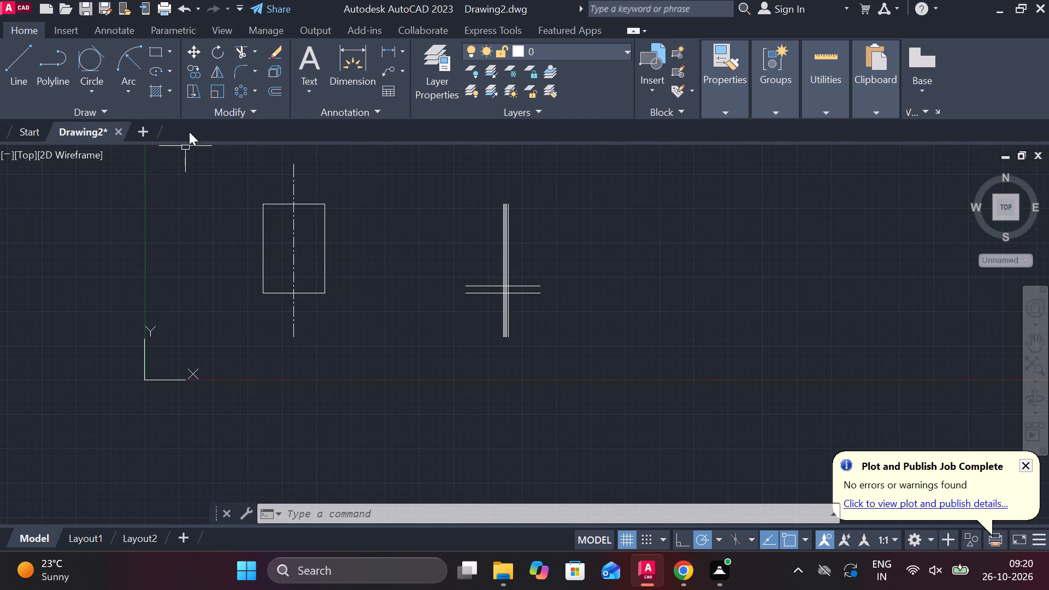
click(245, 45)
drag(474, 320, 573, 324)
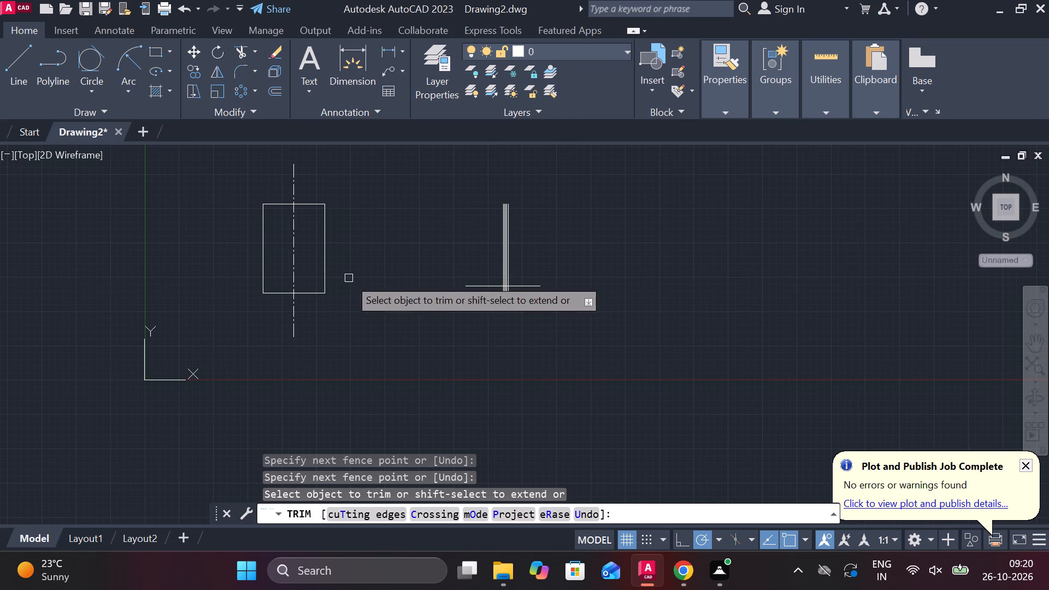
key(Escape)
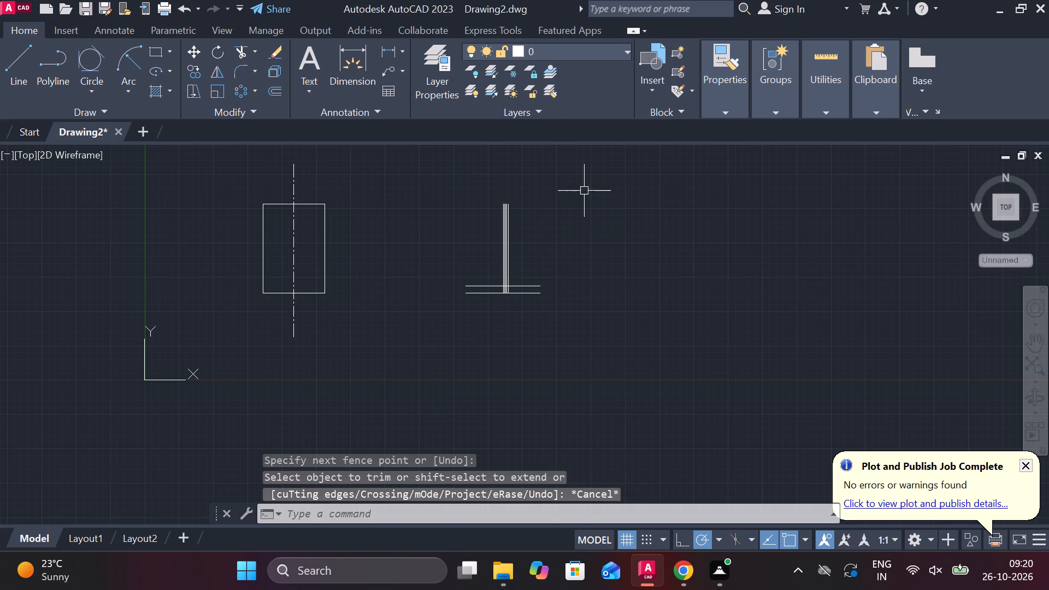
Start a new line with the Line command.
scroll(511, 255, up, 5)
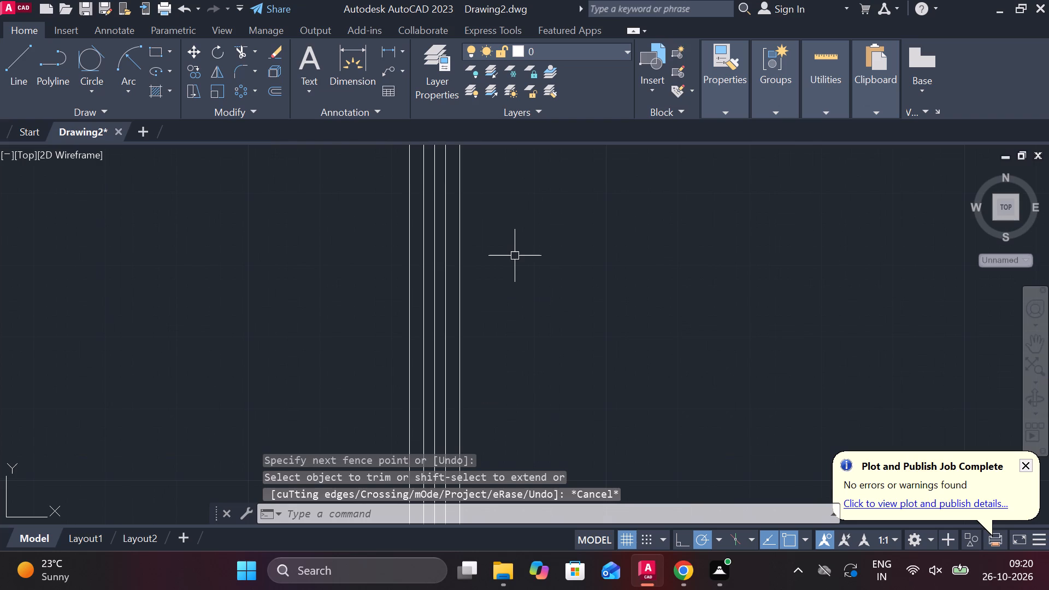
scroll(515, 256, down, 4)
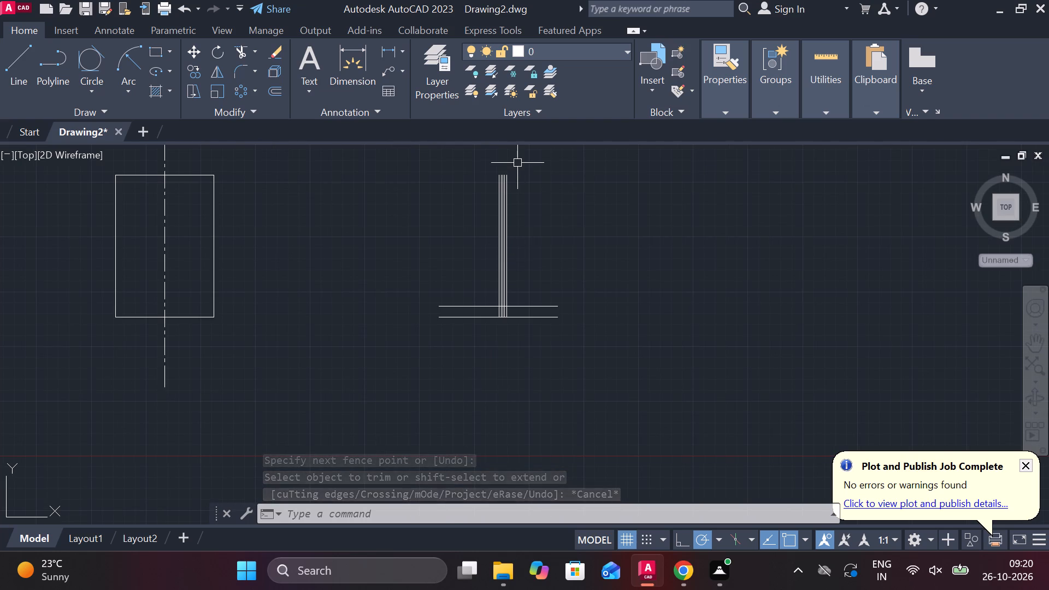
scroll(517, 163, up, 3)
scroll(517, 163, down, 3)
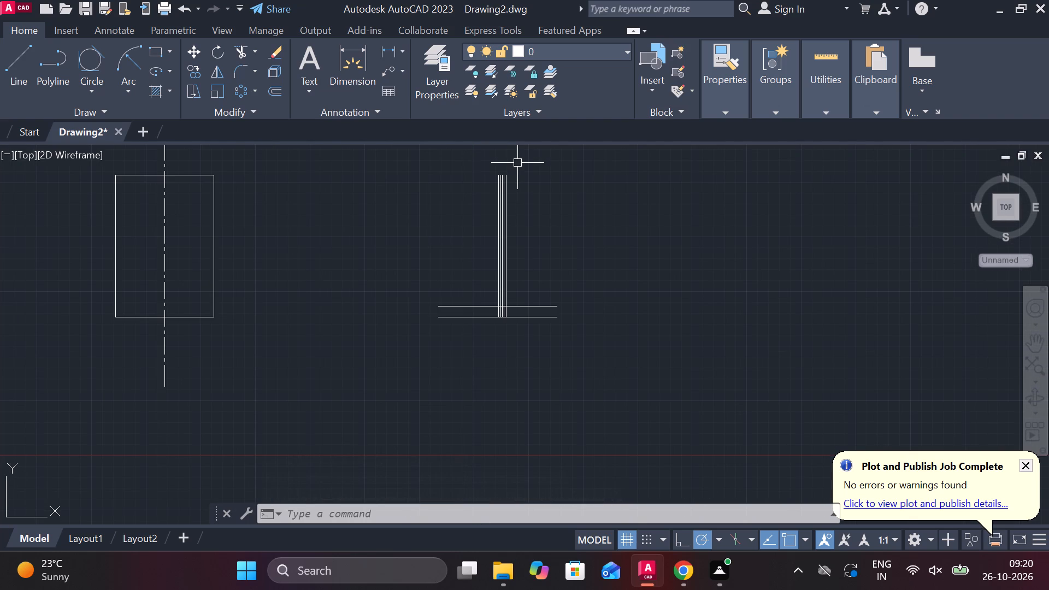
click(15, 60)
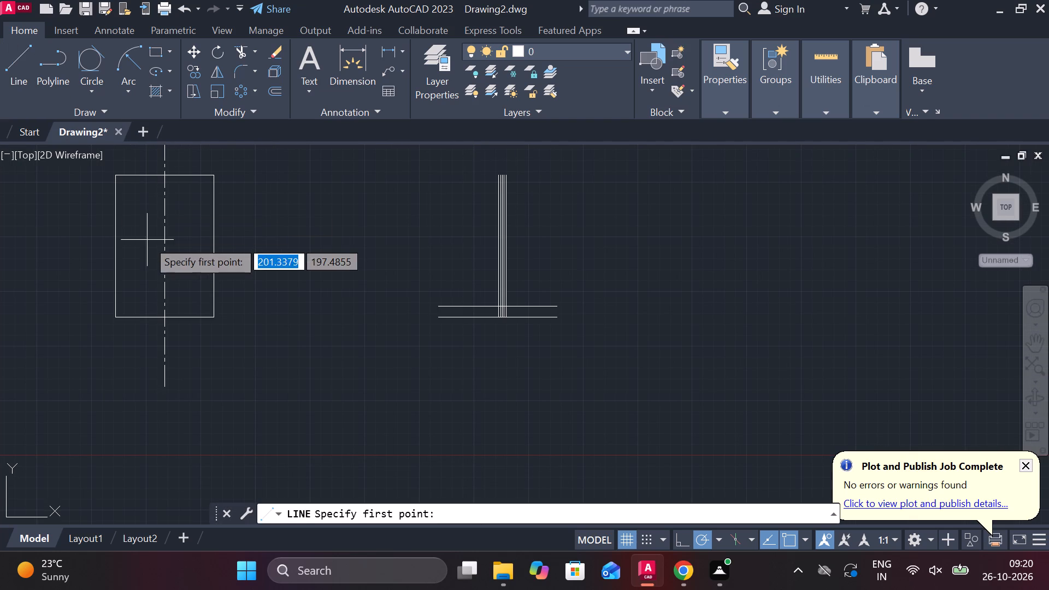
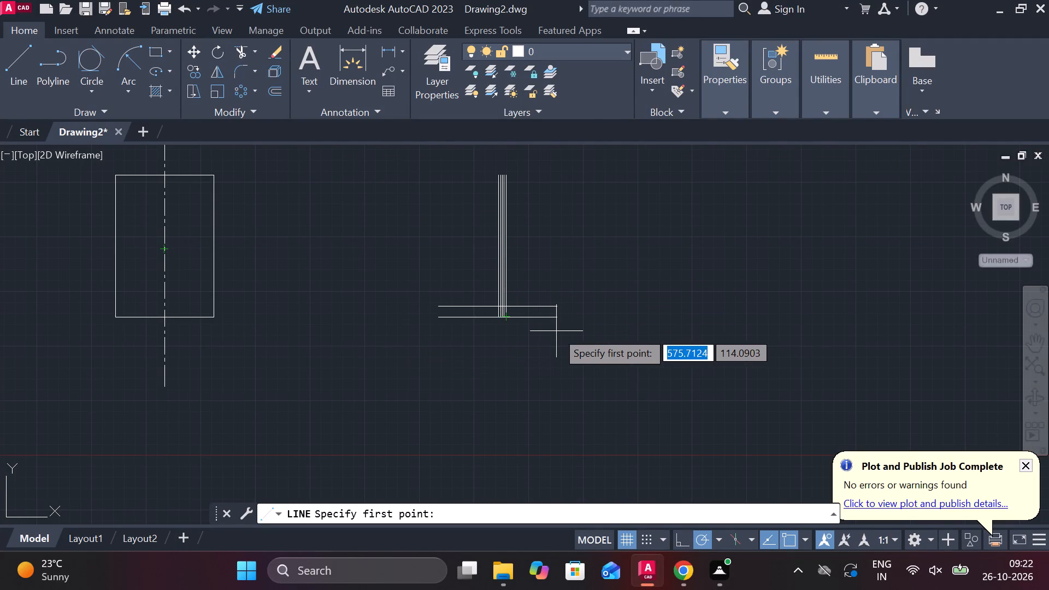
Copy the second view's lowest horizontal line 44 units upward.
scroll(556, 331, up, 2)
key(Escape)
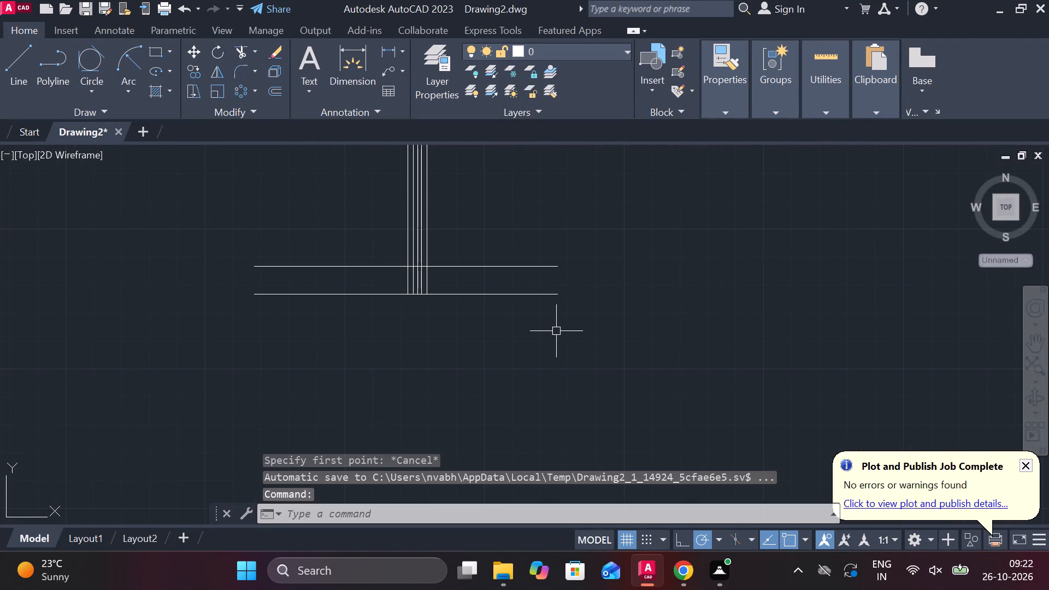
click(499, 294)
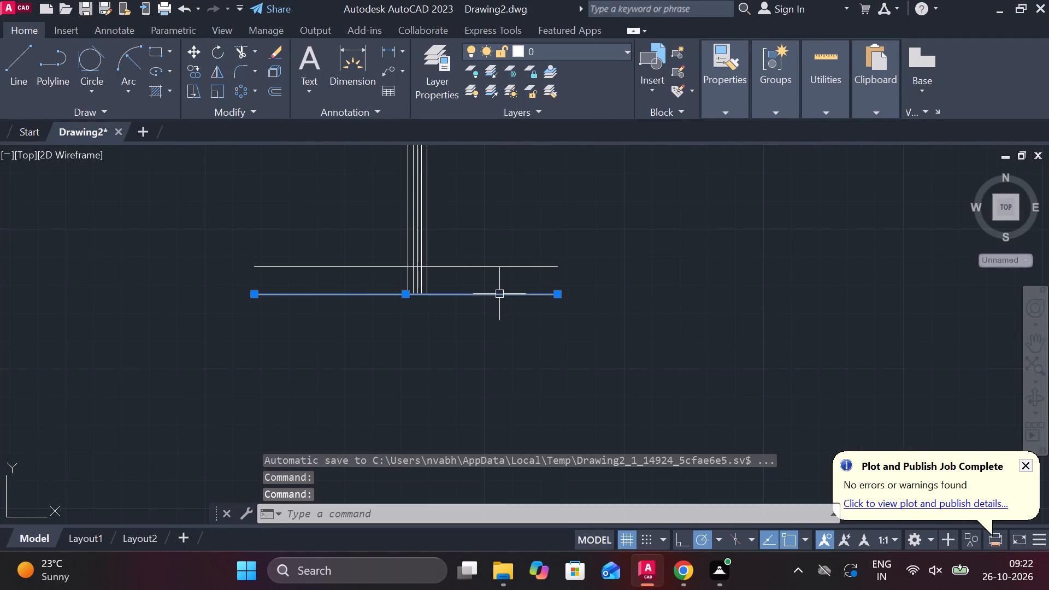
click(193, 69)
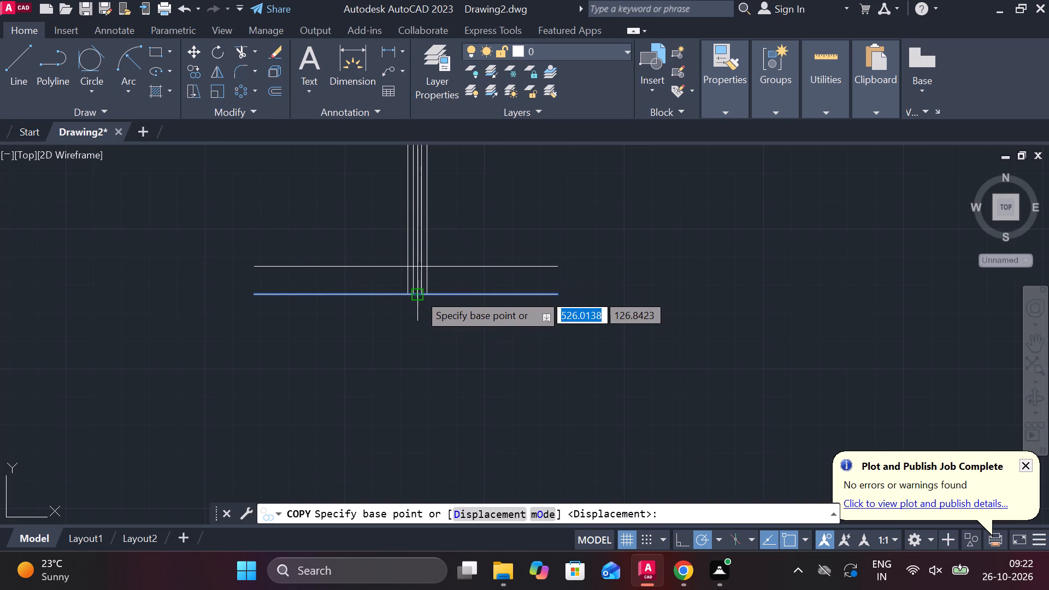
click(364, 294)
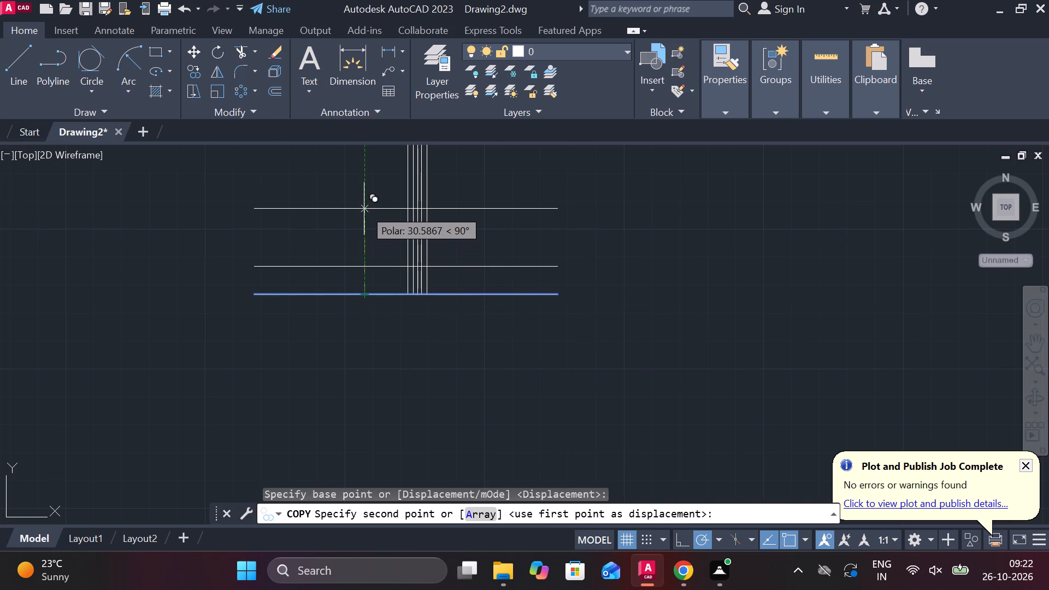
text(44)
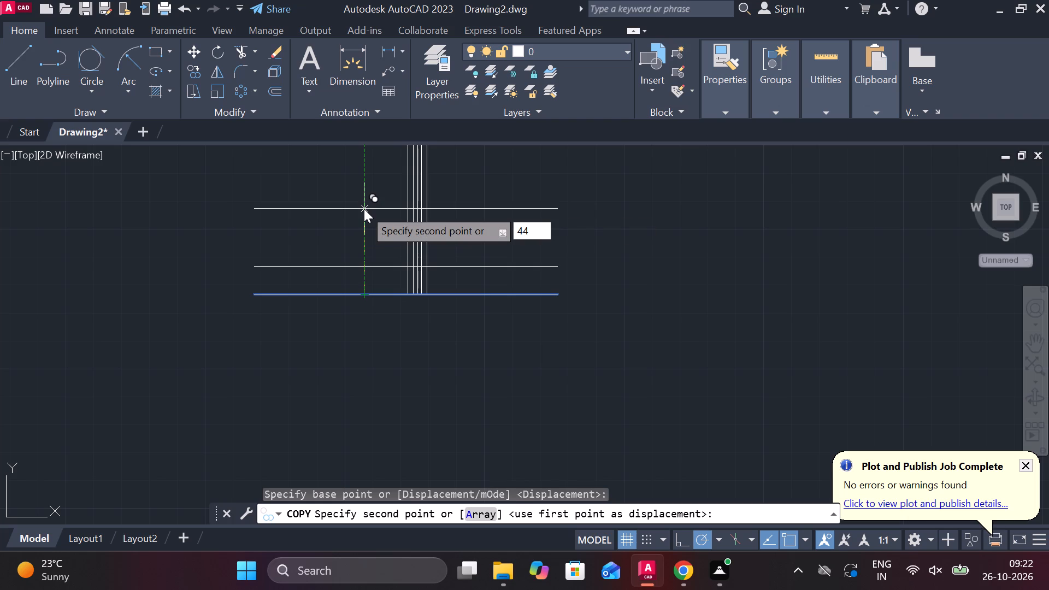
key(Return)
key(Escape)
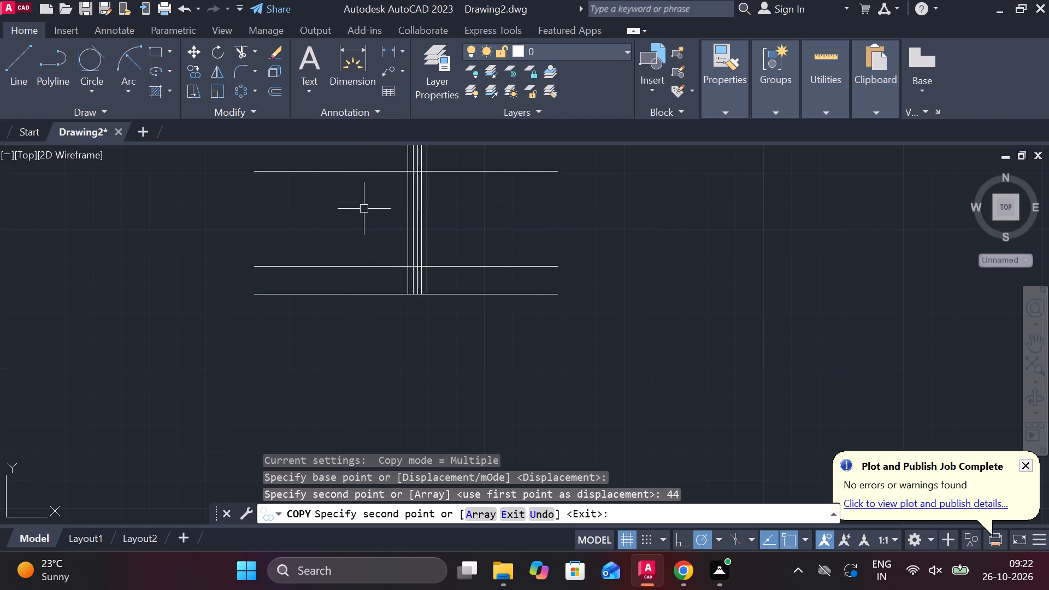
Copy the middle line of the closely spaced vertical lines 11 units to the right and 11 units to the left.
scroll(428, 213, up, 2)
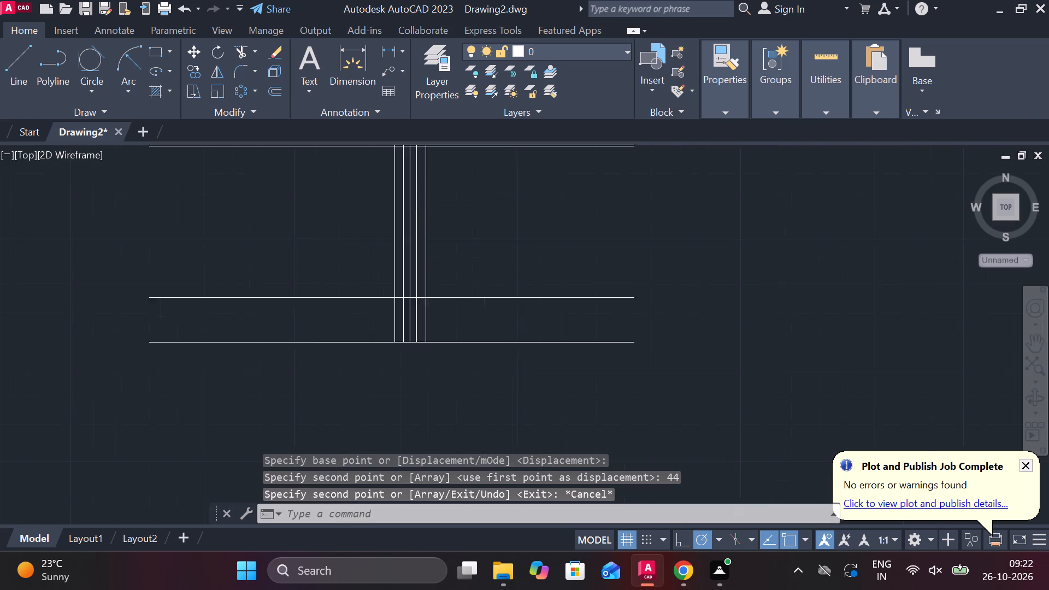
scroll(428, 213, up, 1)
click(379, 222)
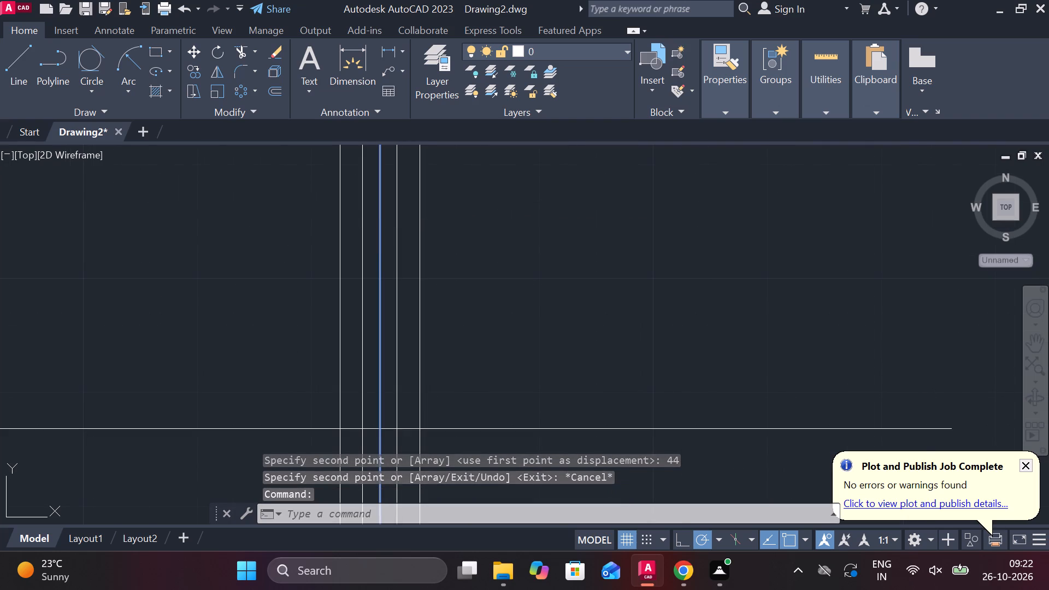
click(379, 222)
scroll(252, 383, down, 3)
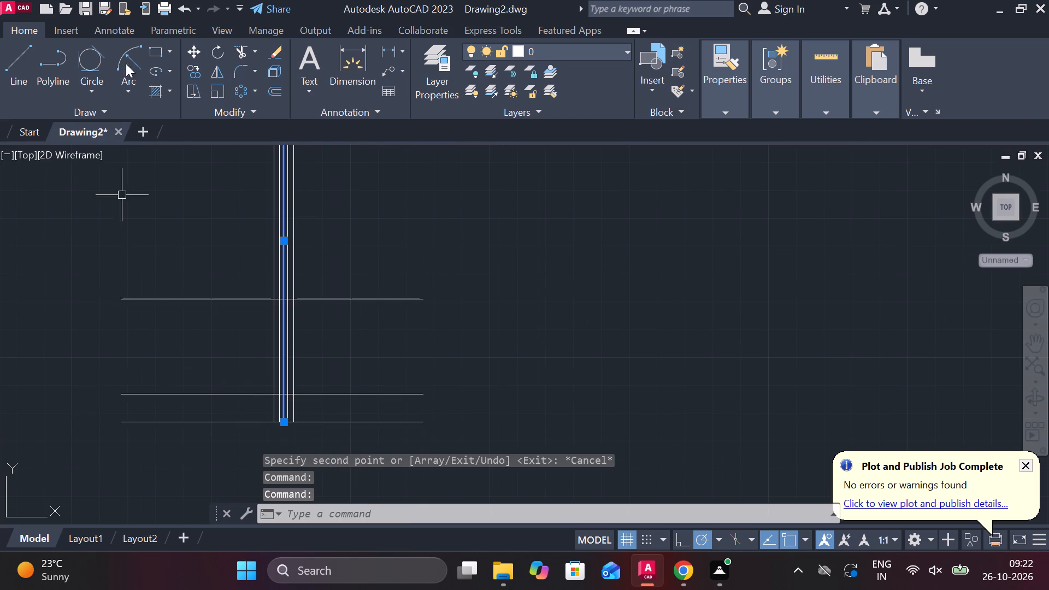
click(195, 67)
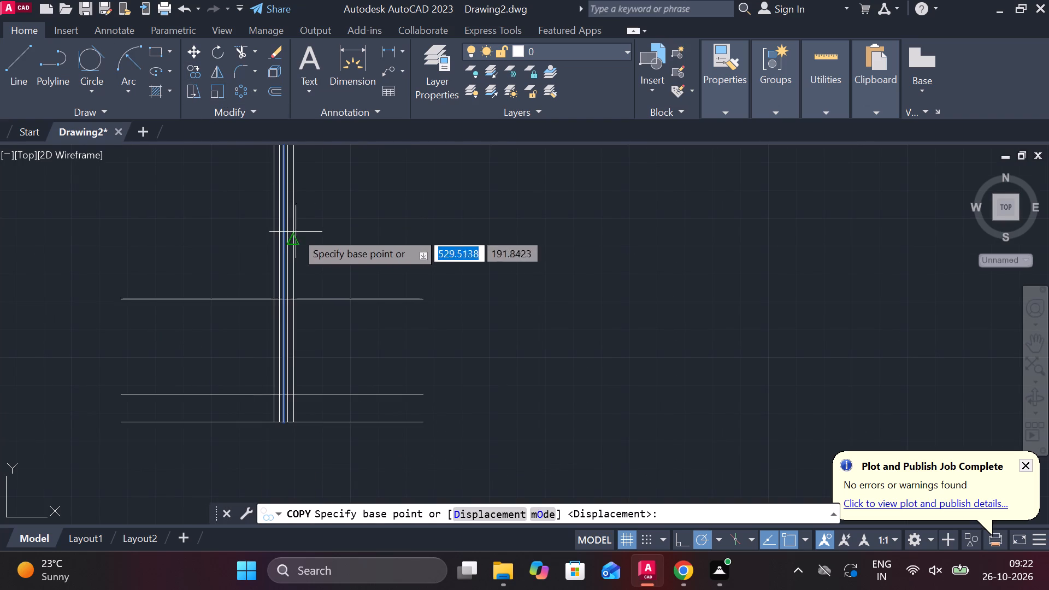
scroll(285, 228, up, 3)
click(277, 229)
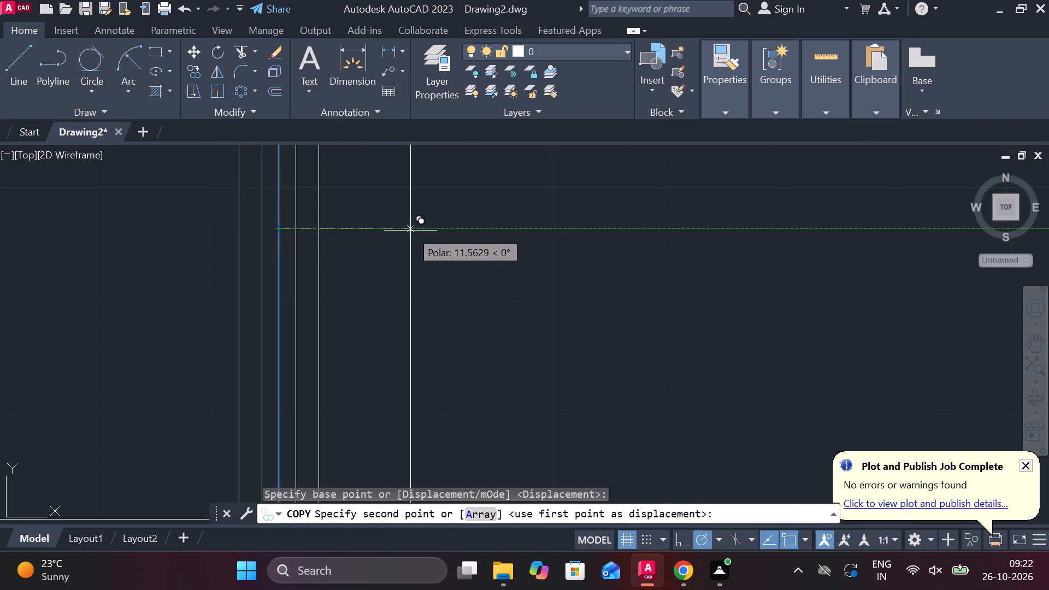
text(11)
key(Return)
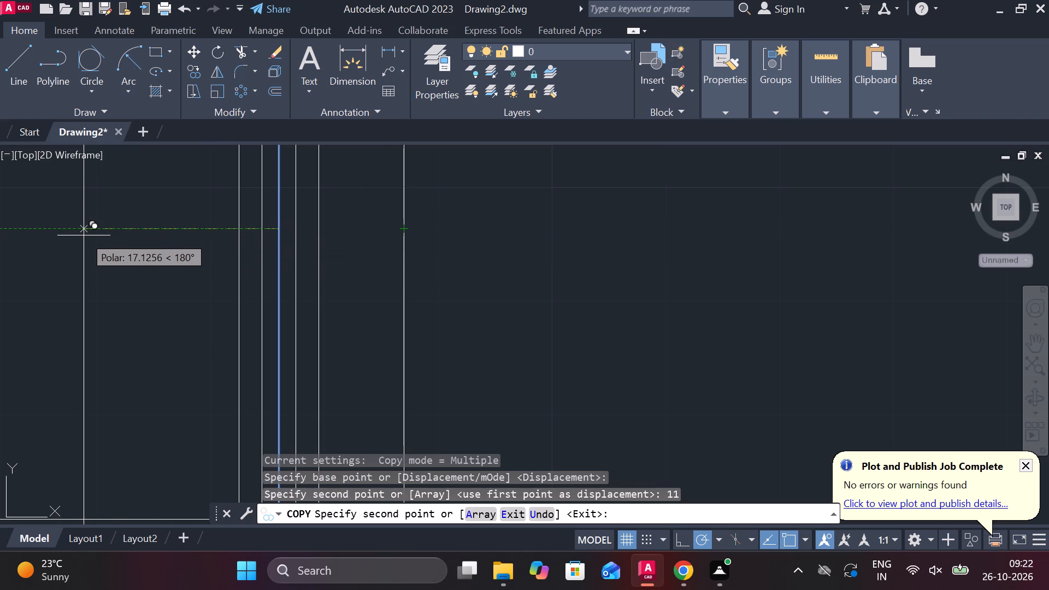
text(11)
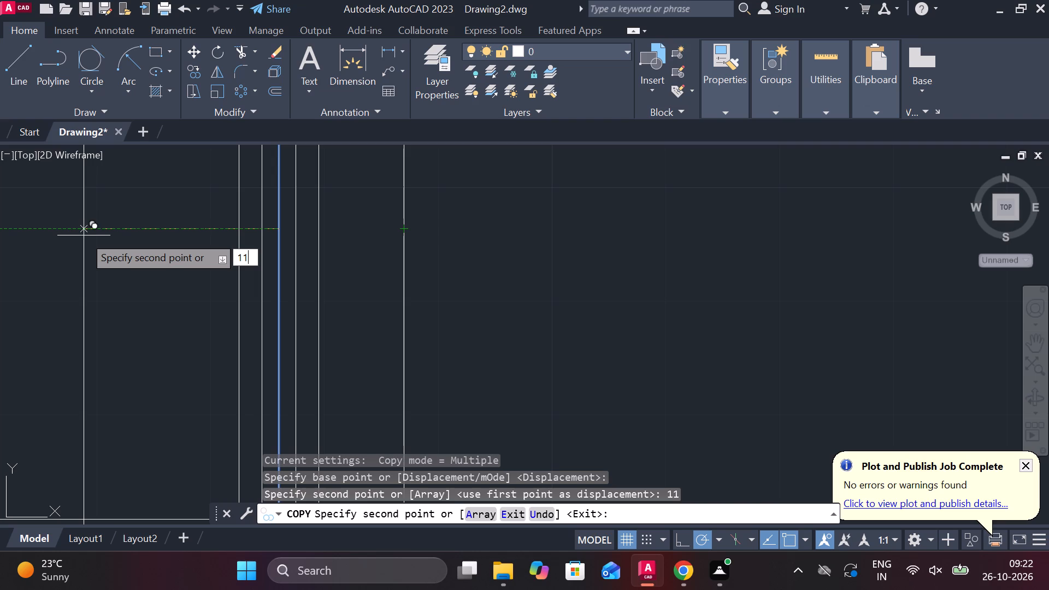
key(Return)
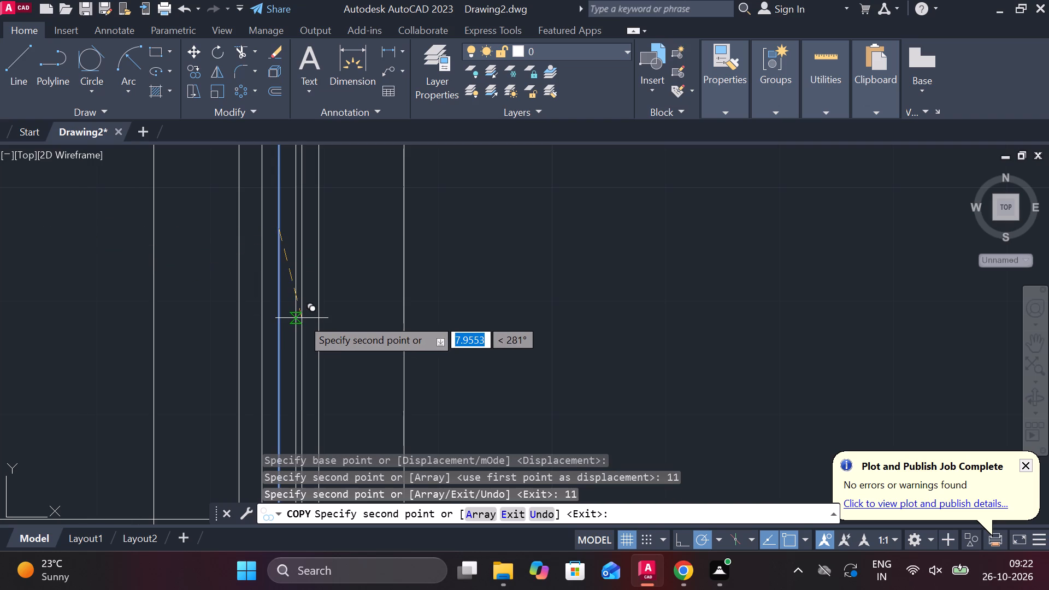
key(Escape)
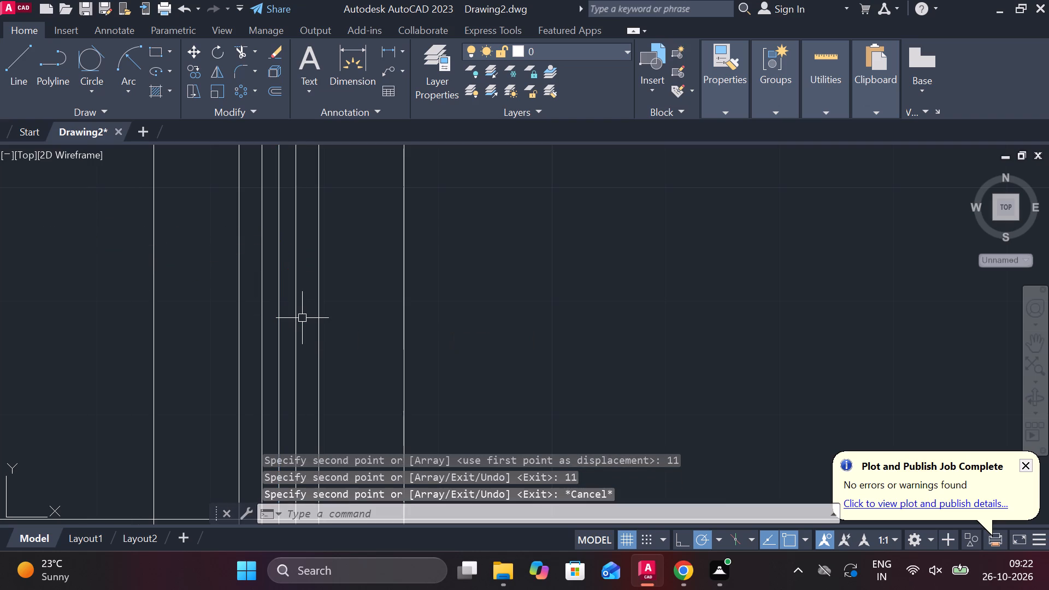
Trim off the parts of all the vertical lines that extend above the uppermost horizontal line of the second view.
scroll(301, 318, down, 4)
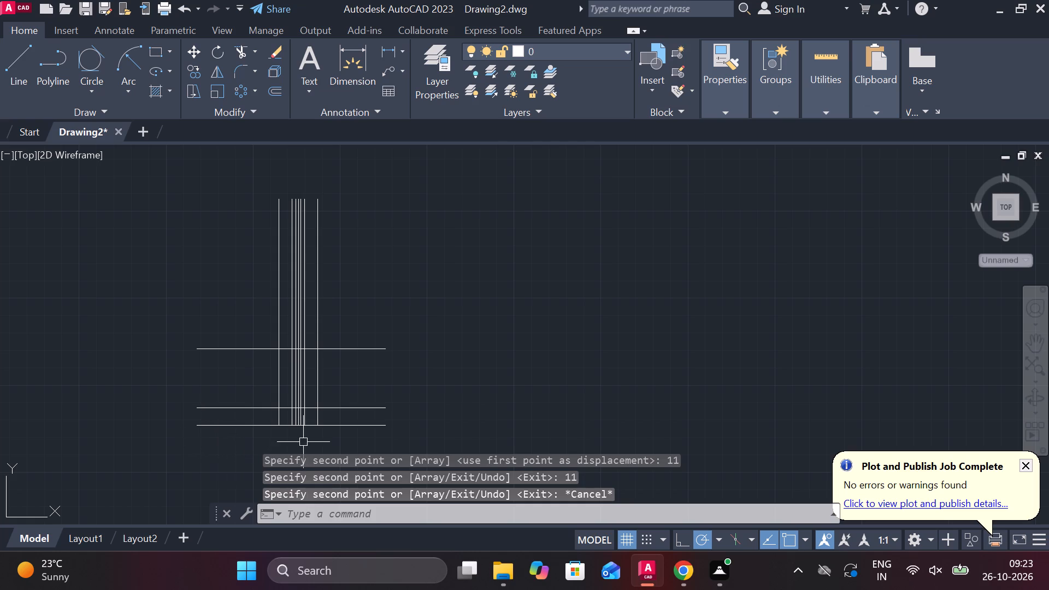
scroll(298, 433, up, 3)
scroll(298, 433, down, 3)
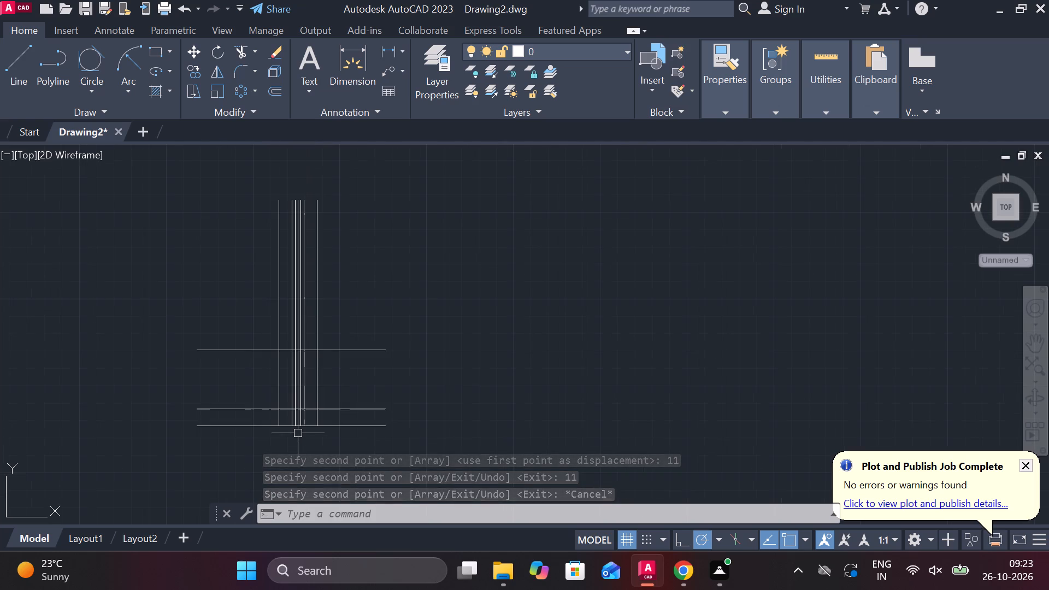
scroll(298, 433, up, 2)
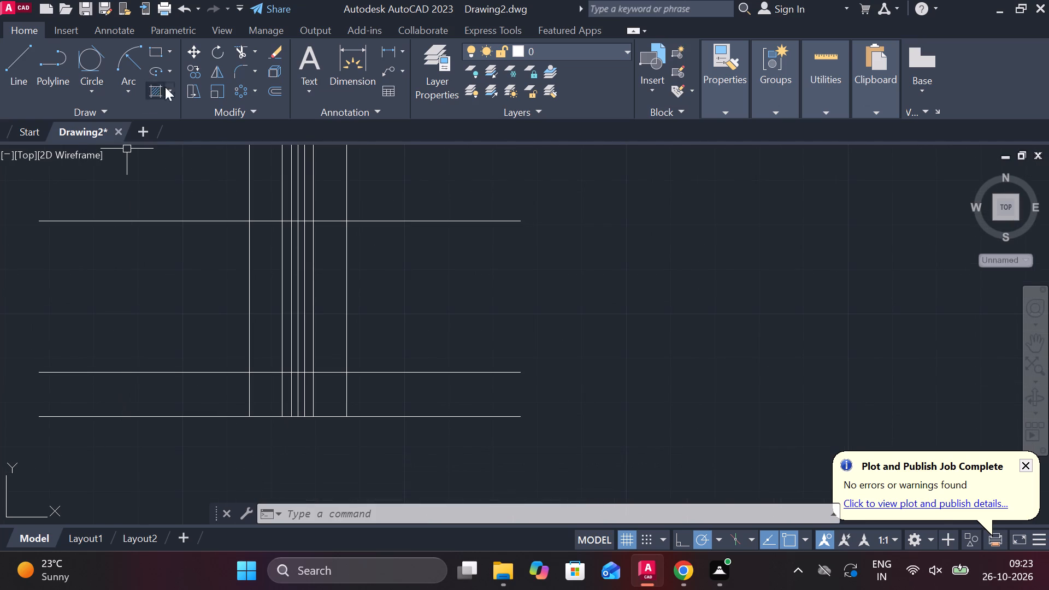
click(243, 47)
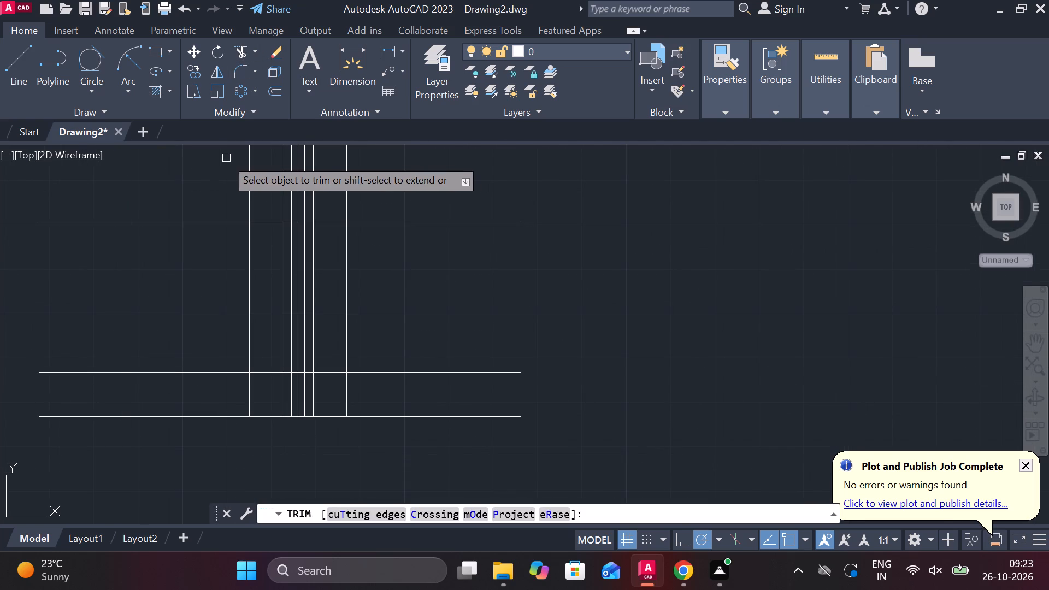
drag(222, 158, 387, 176)
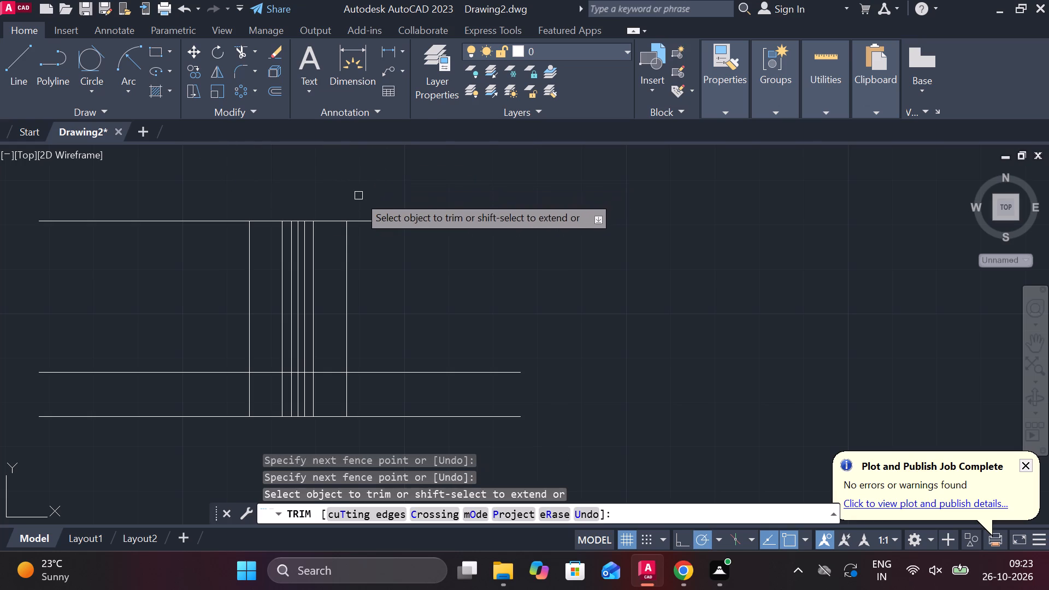
key(Escape)
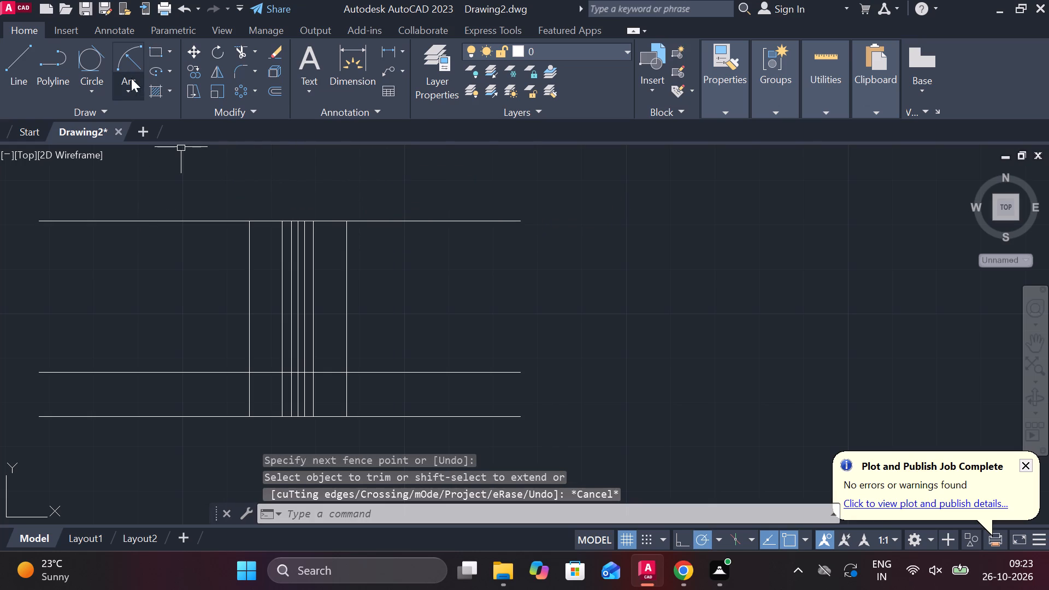
Draw a radius 10 arc bulging left on the leftmost vertical line, from the middle horizontal line down to the lowest one.
click(135, 64)
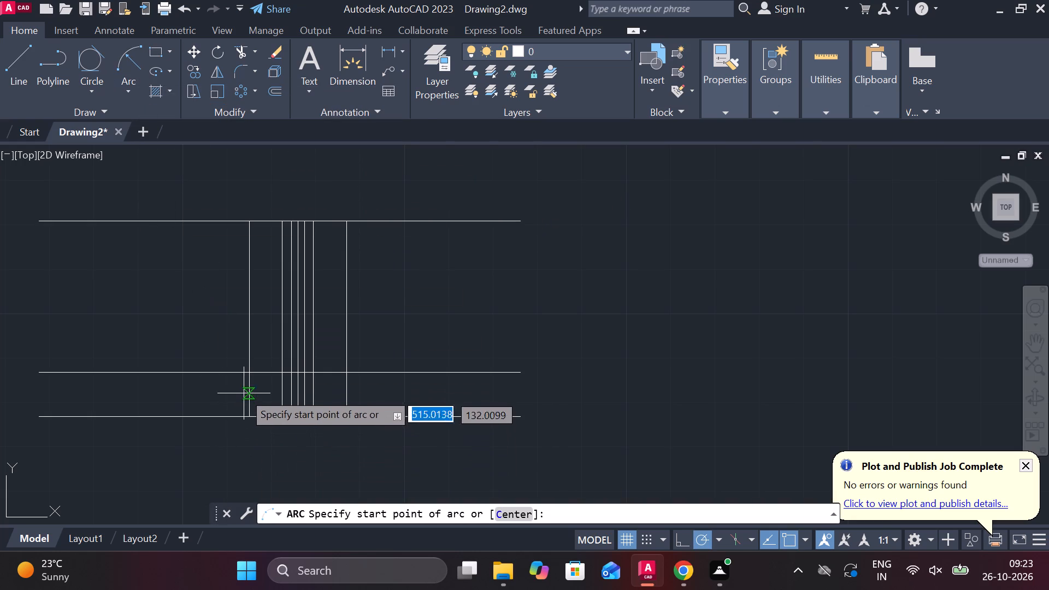
click(249, 378)
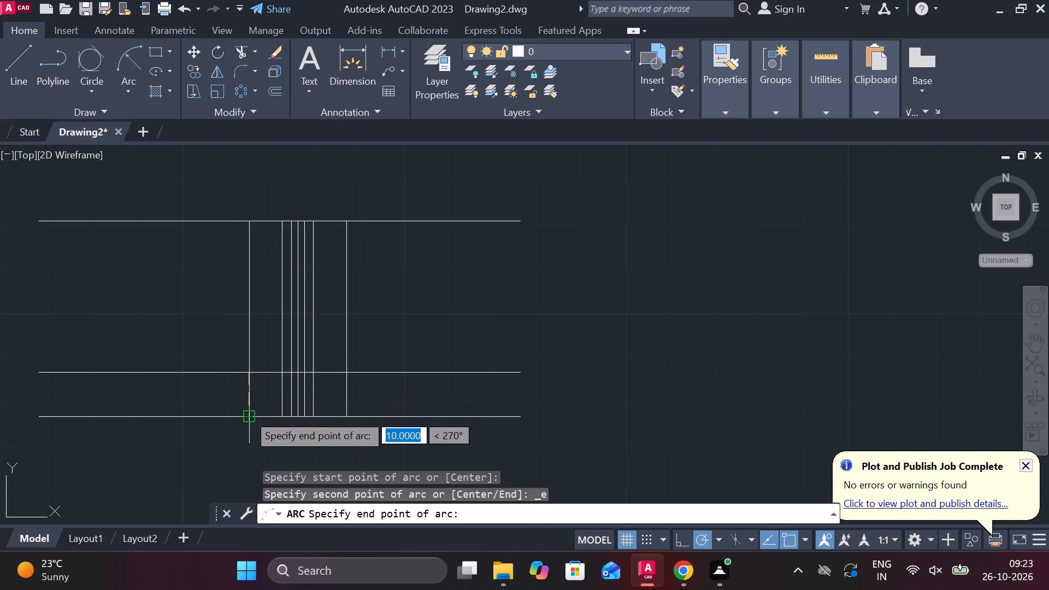
click(247, 414)
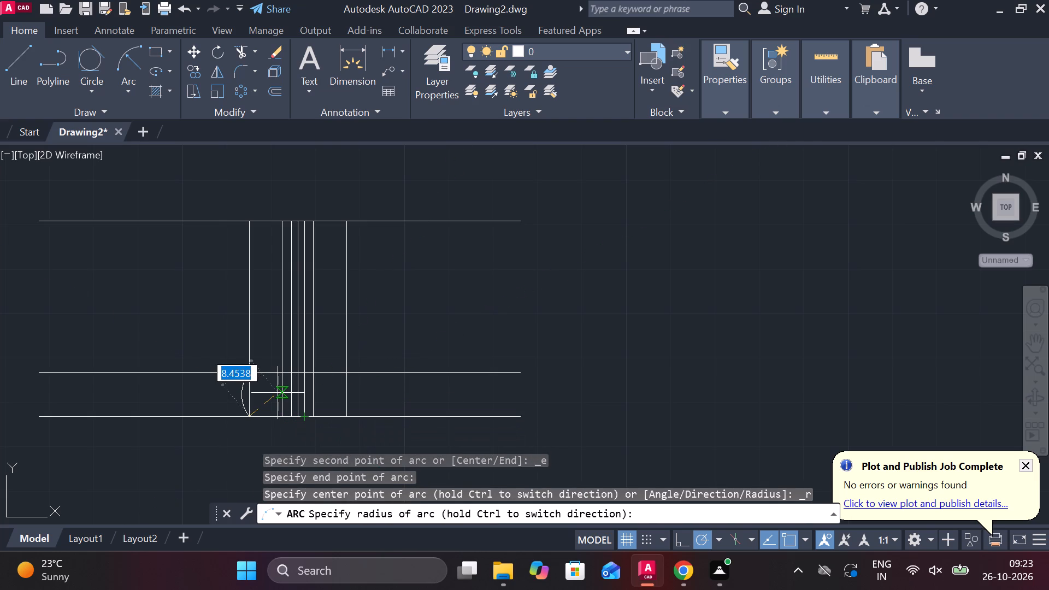
key(1)
key(0)
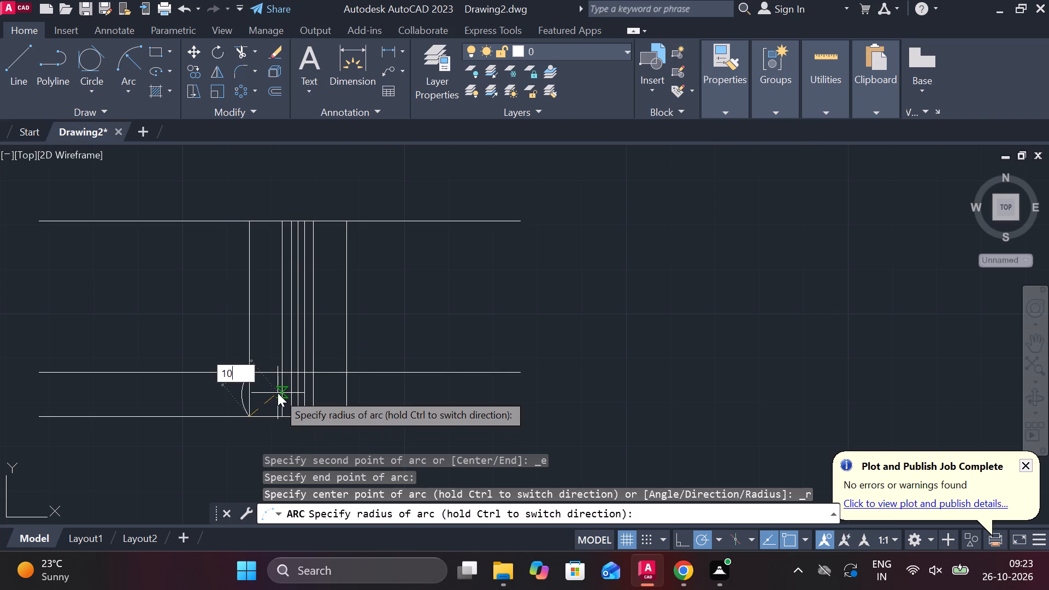
key(Return)
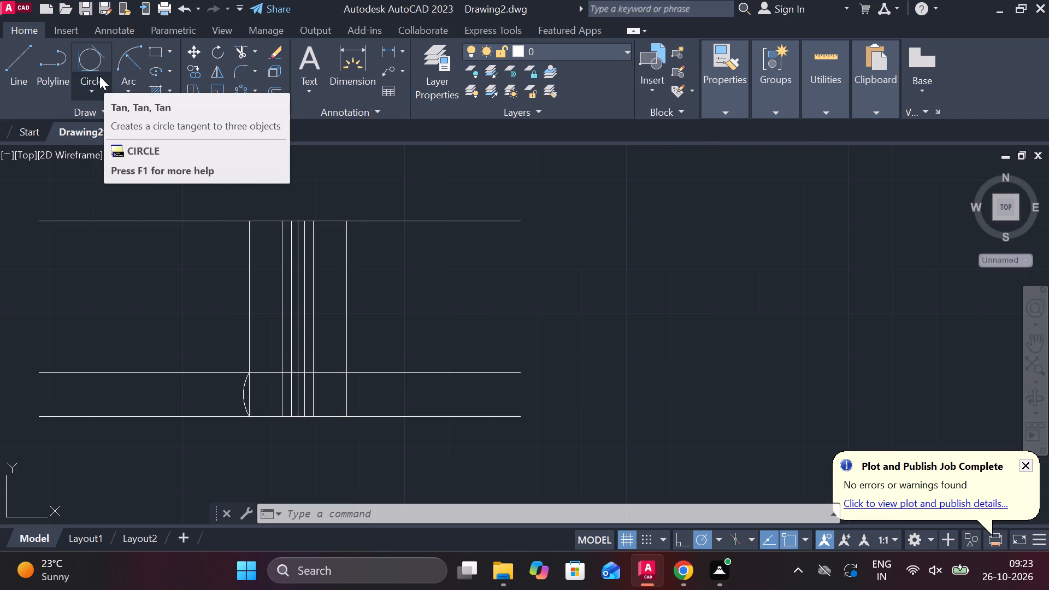
Draw a radius 10 arc bulging left on the second vertical line from the left, between the middle and lowest horizontal lines.
click(127, 65)
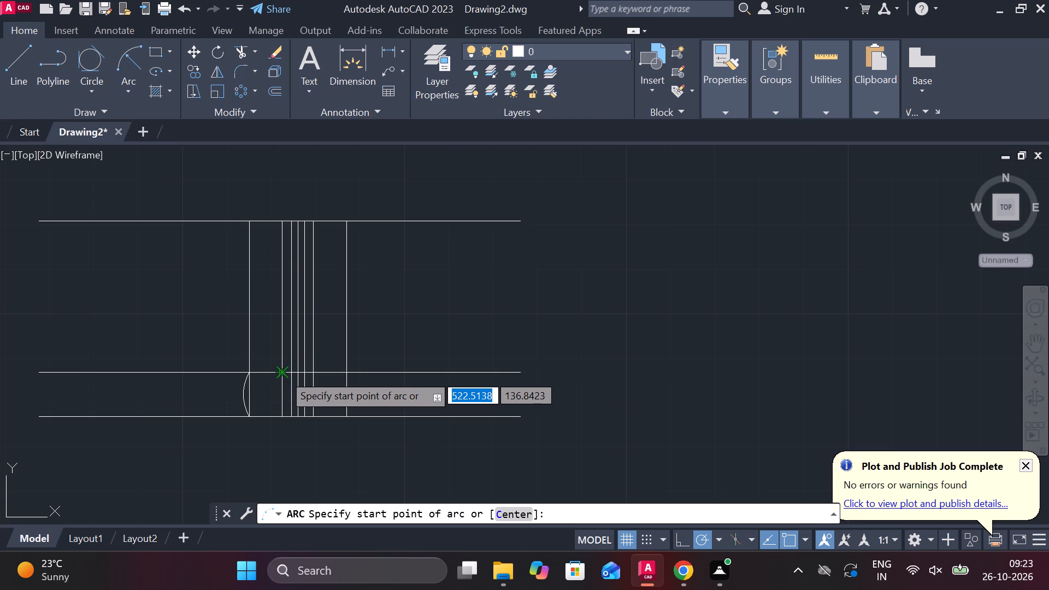
click(283, 374)
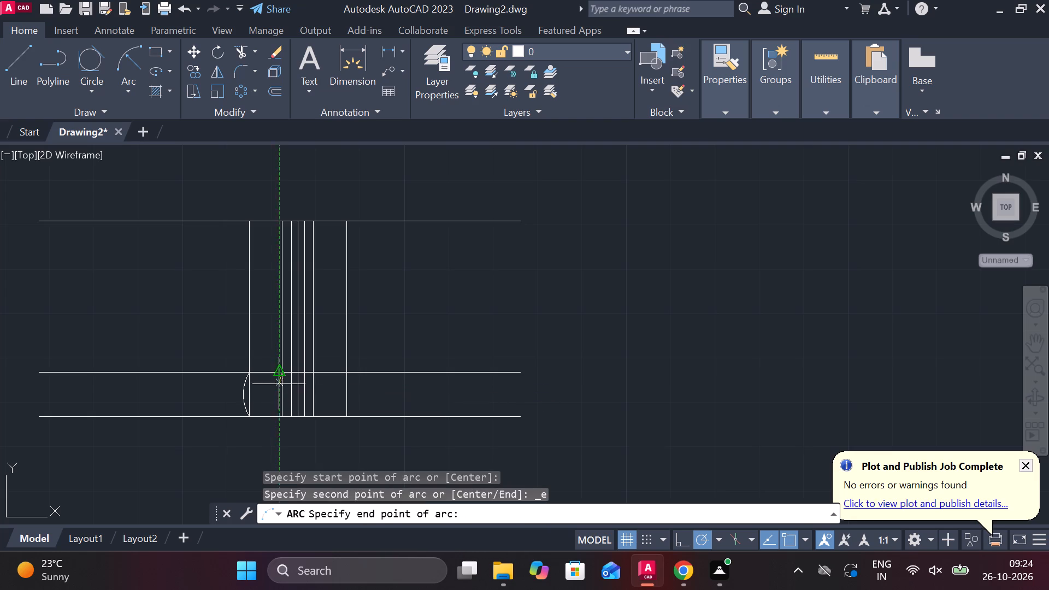
click(284, 415)
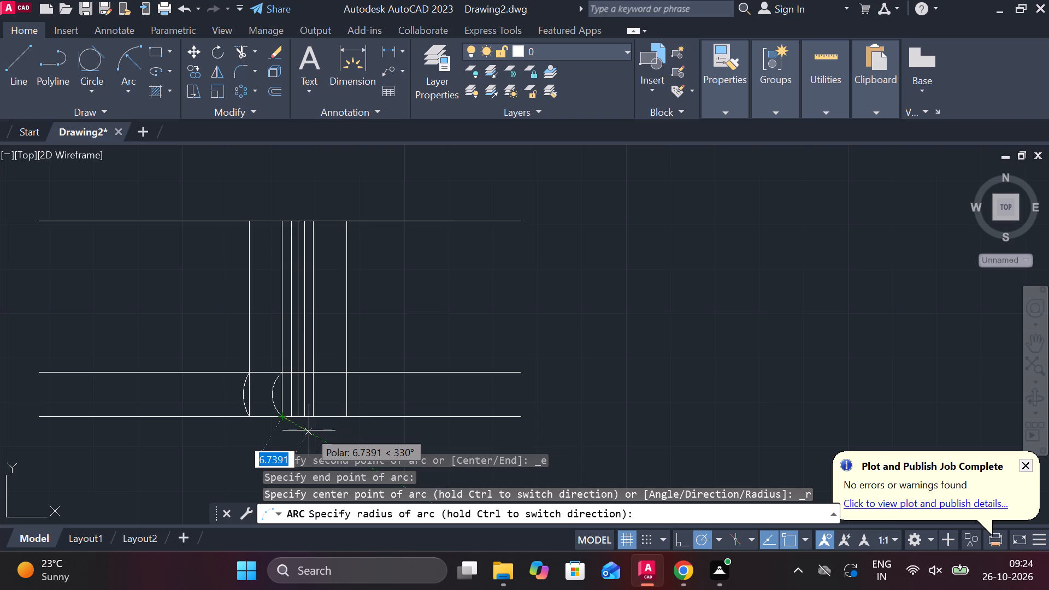
text(10)
key(Return)
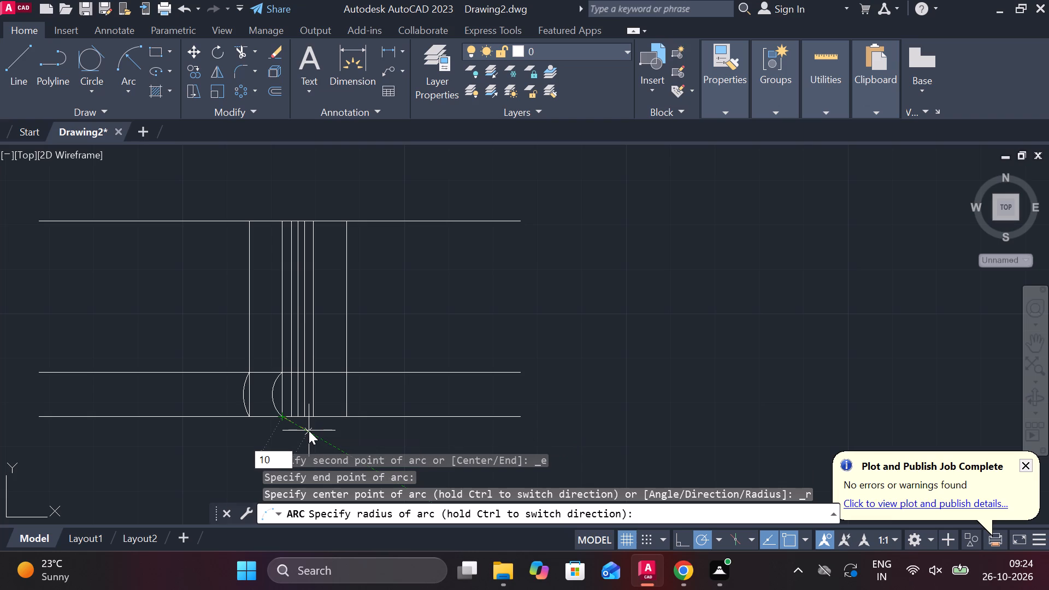
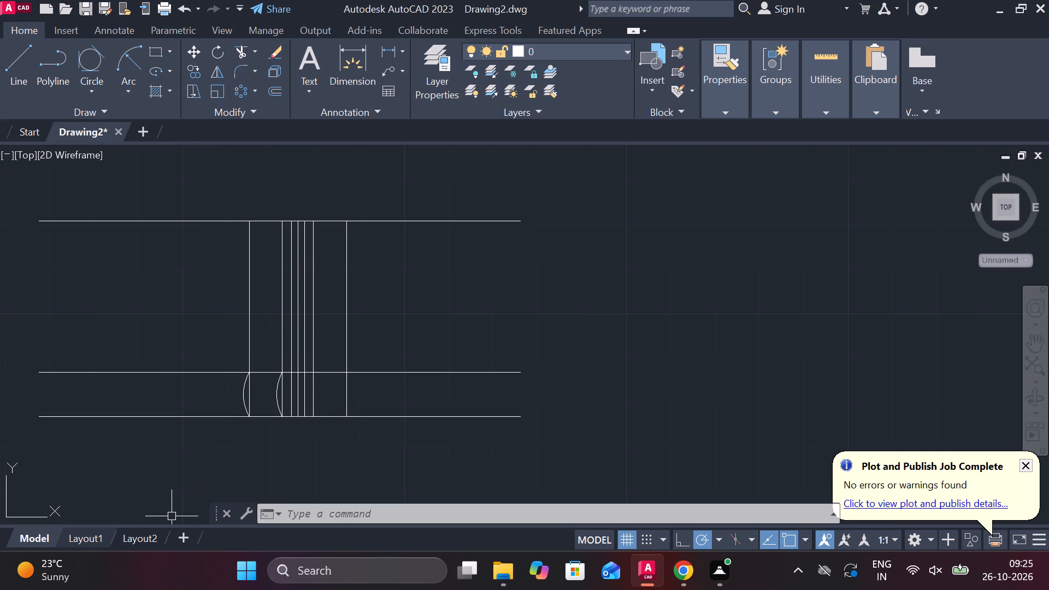
Delete the two left-bulging arcs between the middle and lowest horizontal lines of the second view.
click(246, 401)
click(280, 399)
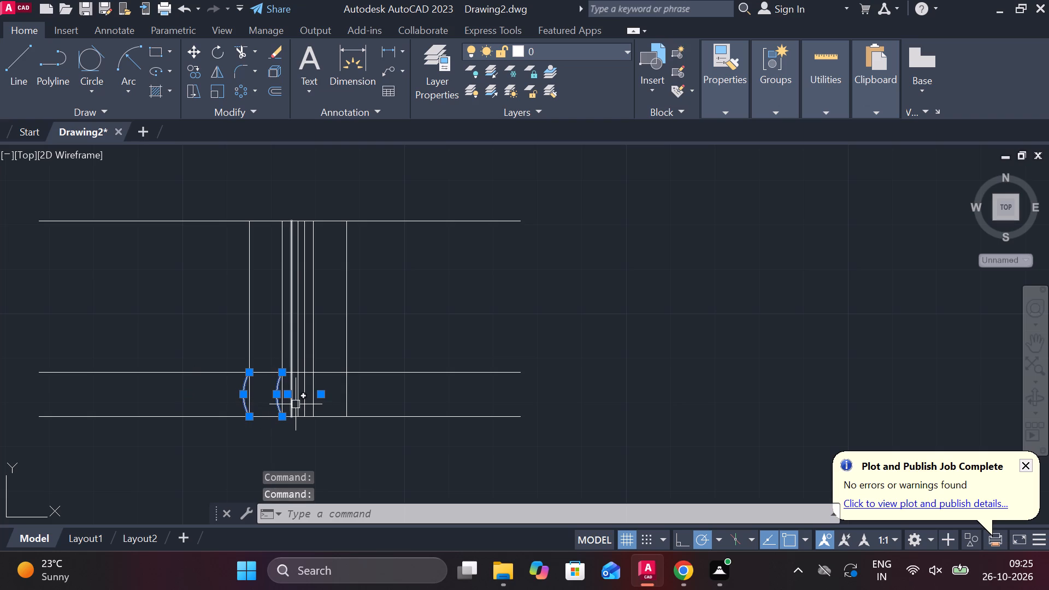
key(Delete)
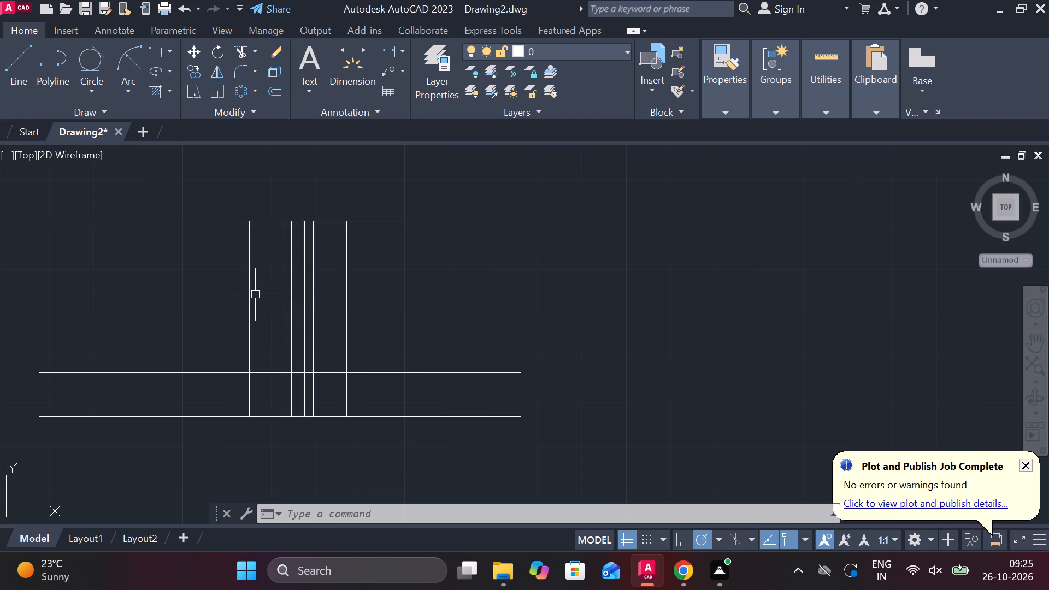
Trim the outermost vertical lines above the middle horizontal line and all horizontal line ends overhanging the stem and base outline.
click(235, 51)
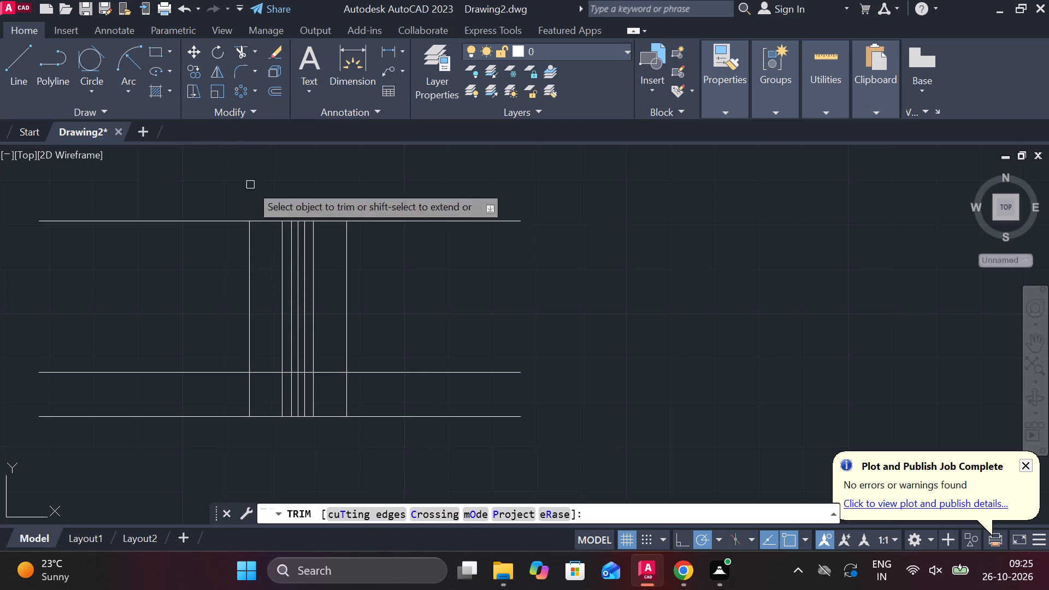
click(247, 317)
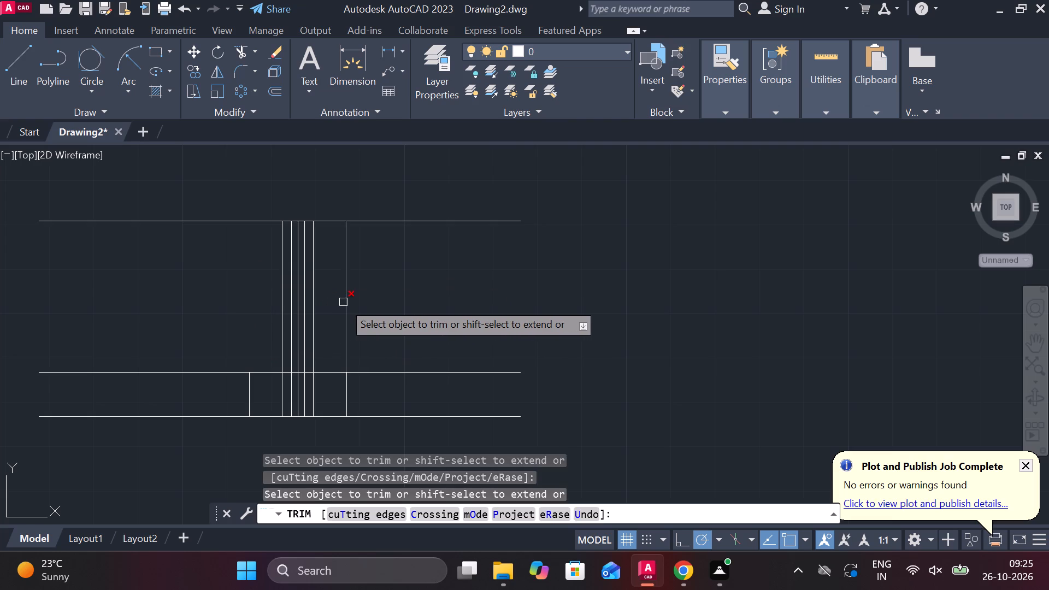
click(343, 302)
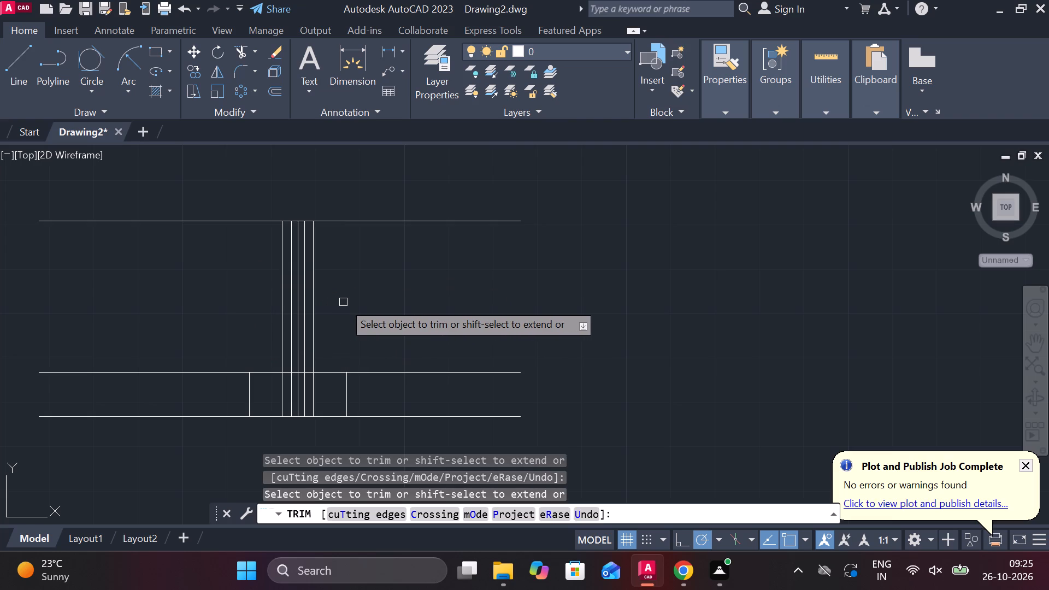
click(405, 374)
click(407, 414)
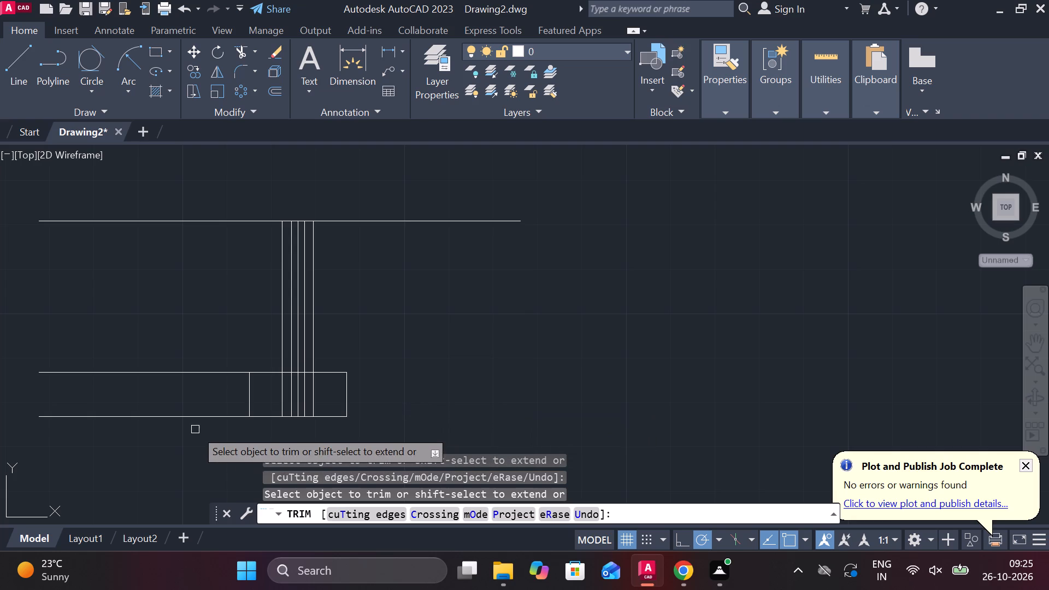
click(195, 416)
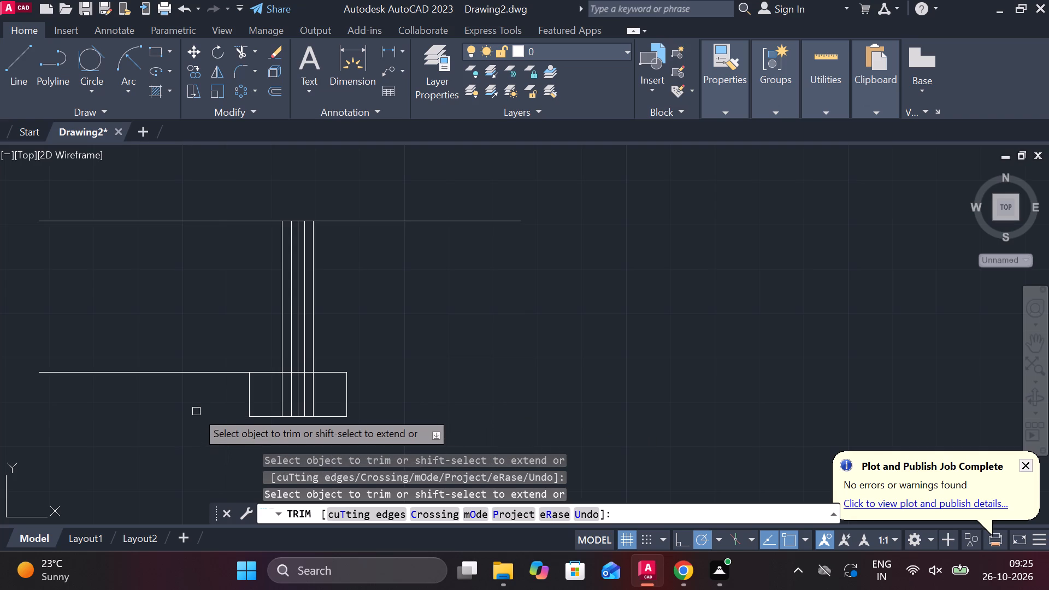
click(208, 372)
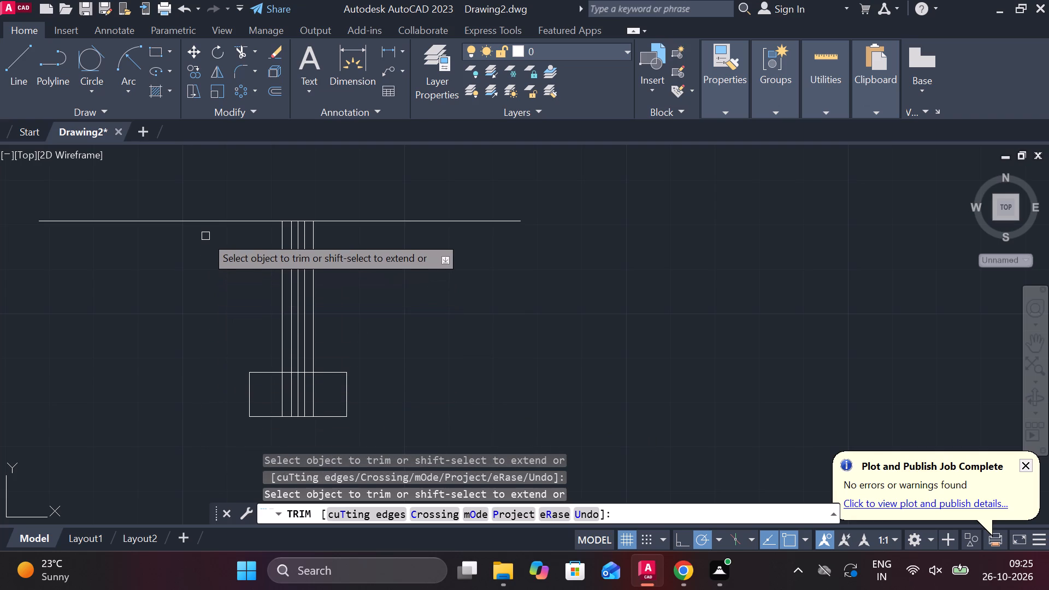
click(211, 218)
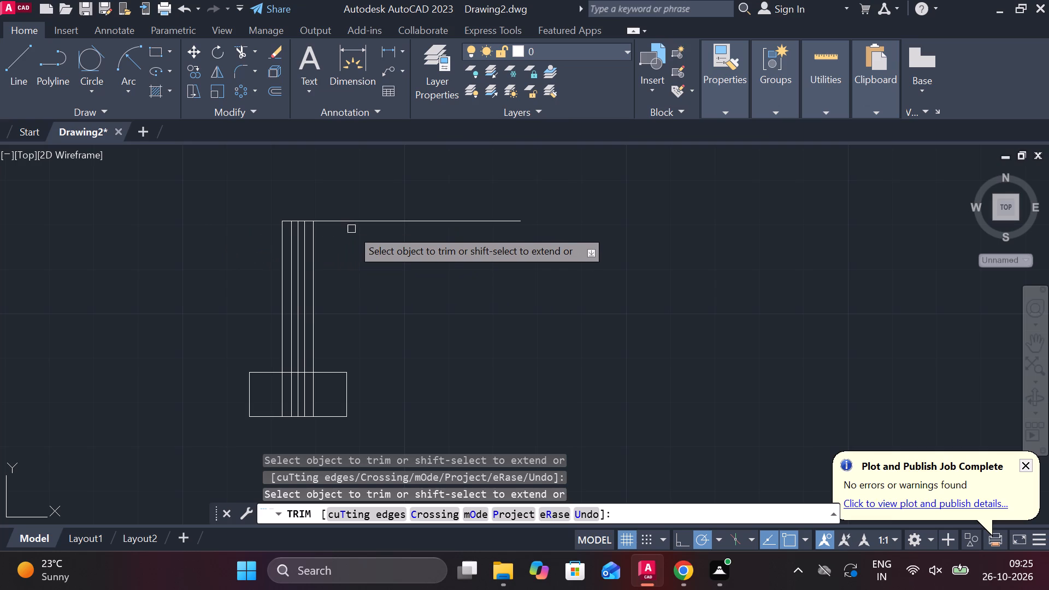
click(355, 221)
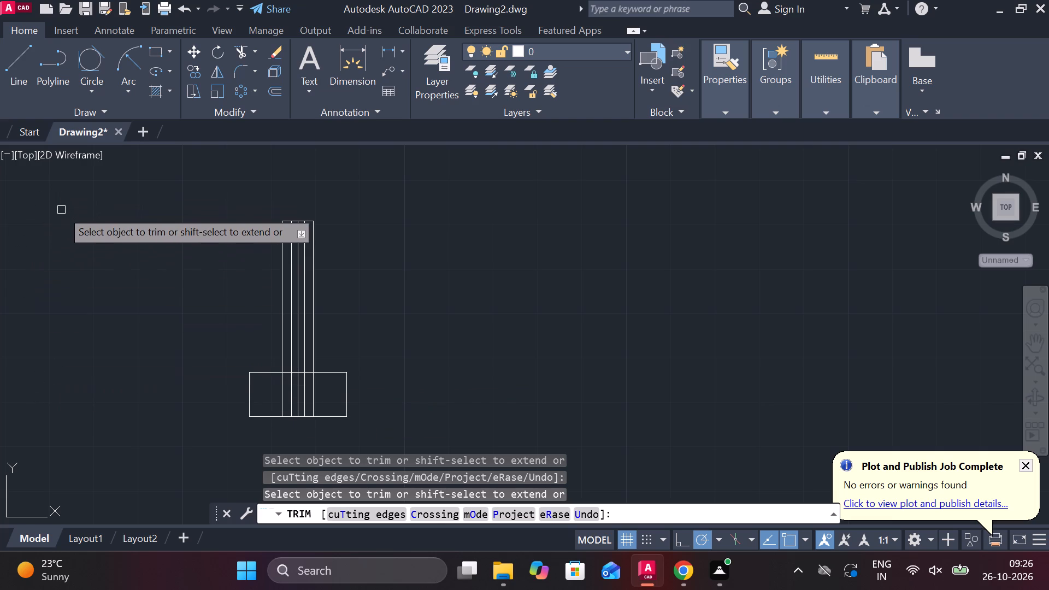
key(Escape)
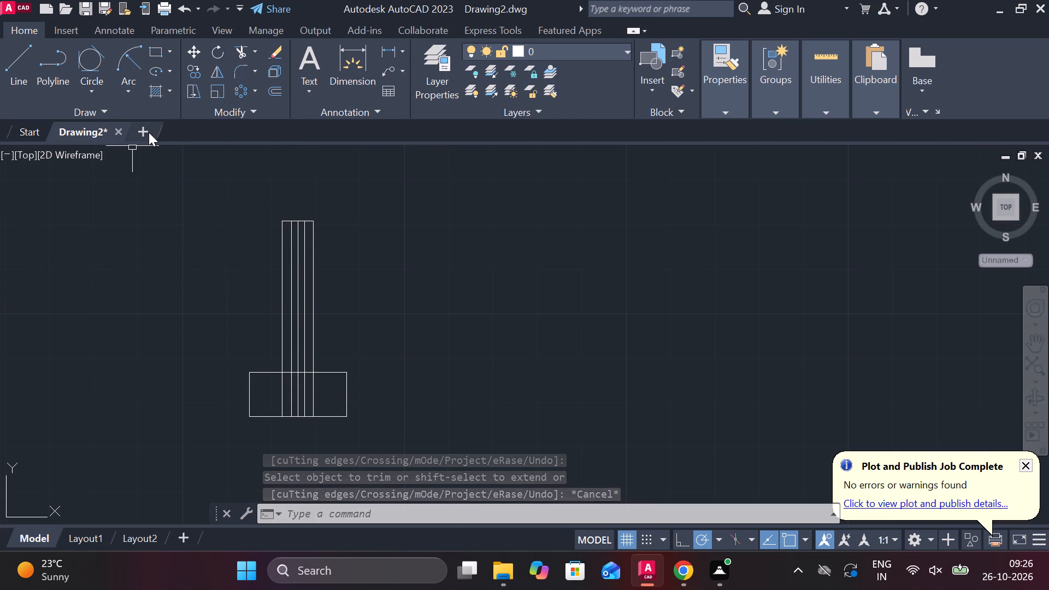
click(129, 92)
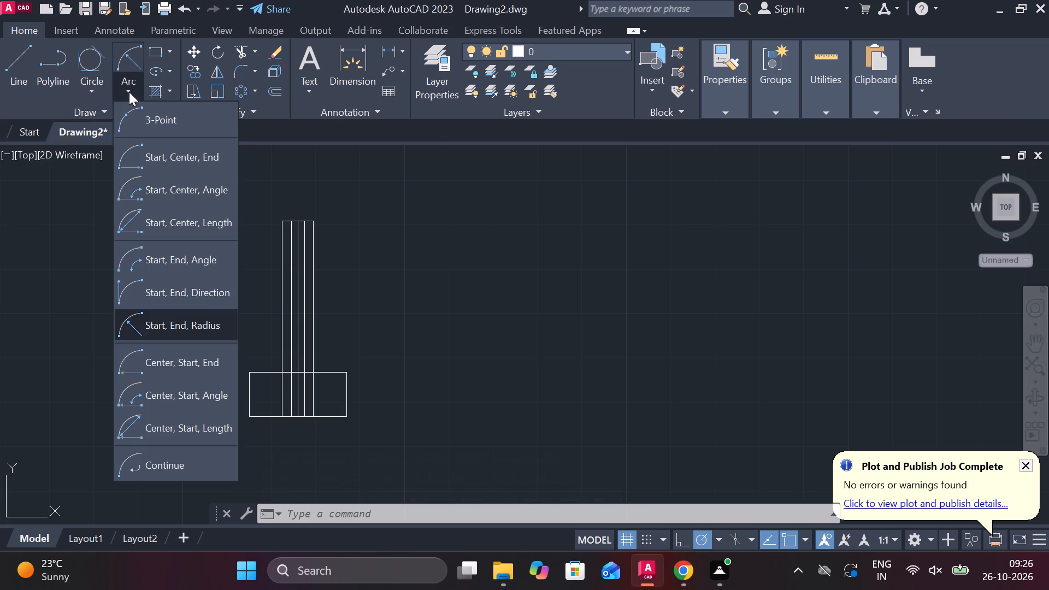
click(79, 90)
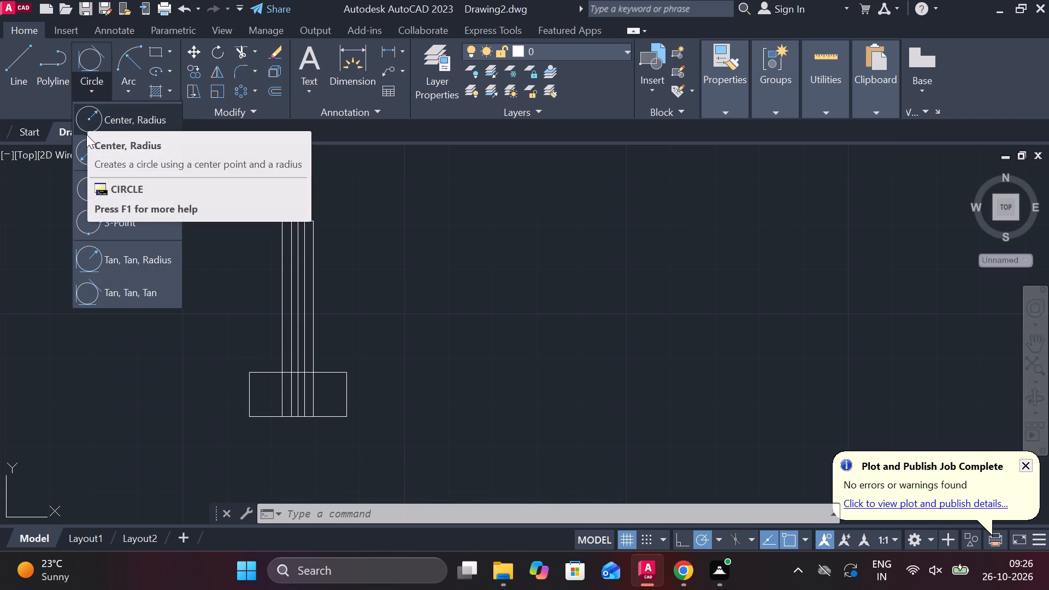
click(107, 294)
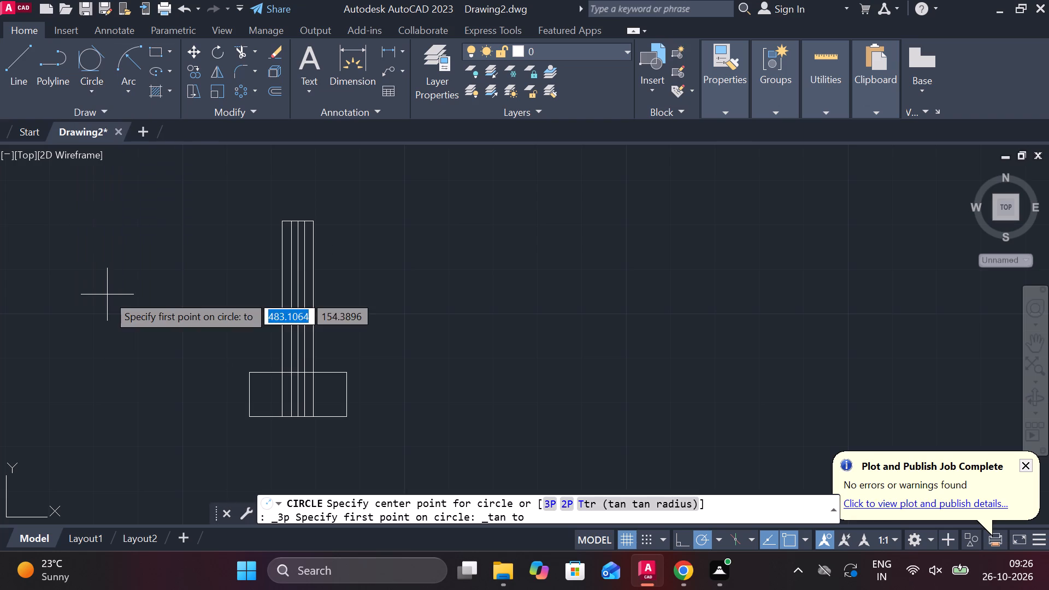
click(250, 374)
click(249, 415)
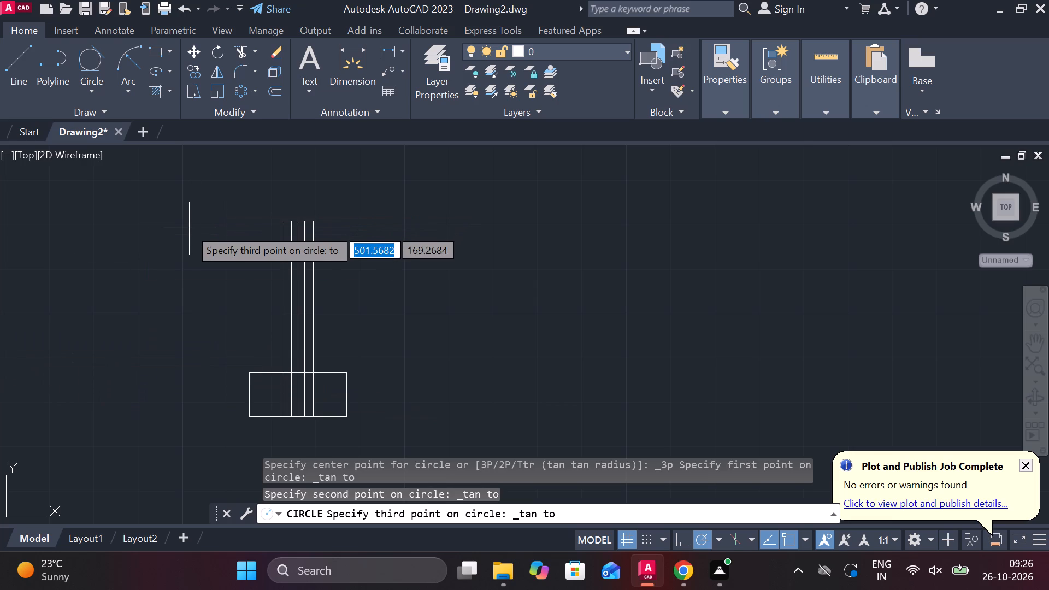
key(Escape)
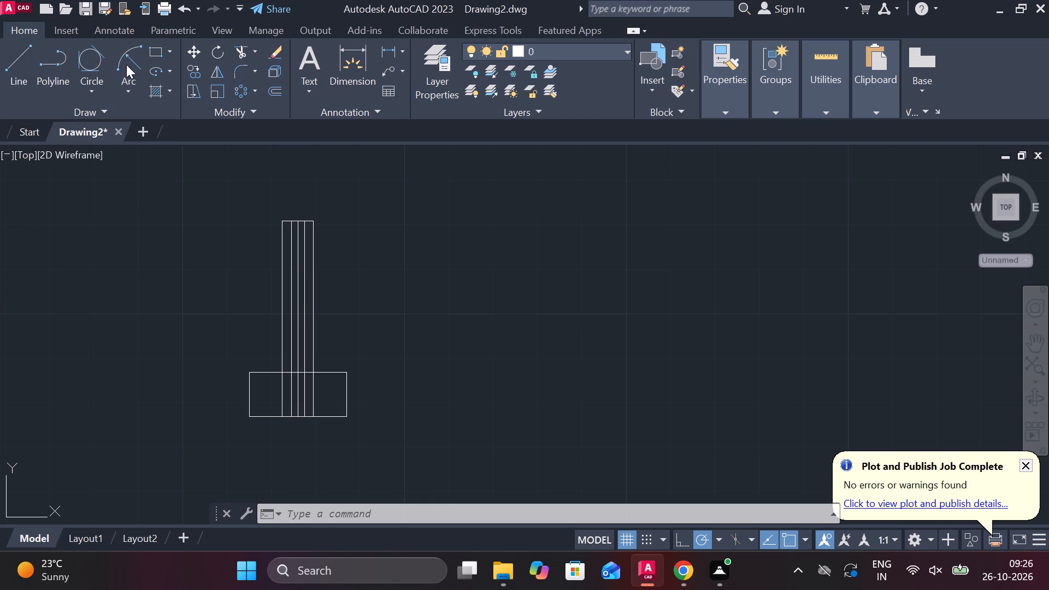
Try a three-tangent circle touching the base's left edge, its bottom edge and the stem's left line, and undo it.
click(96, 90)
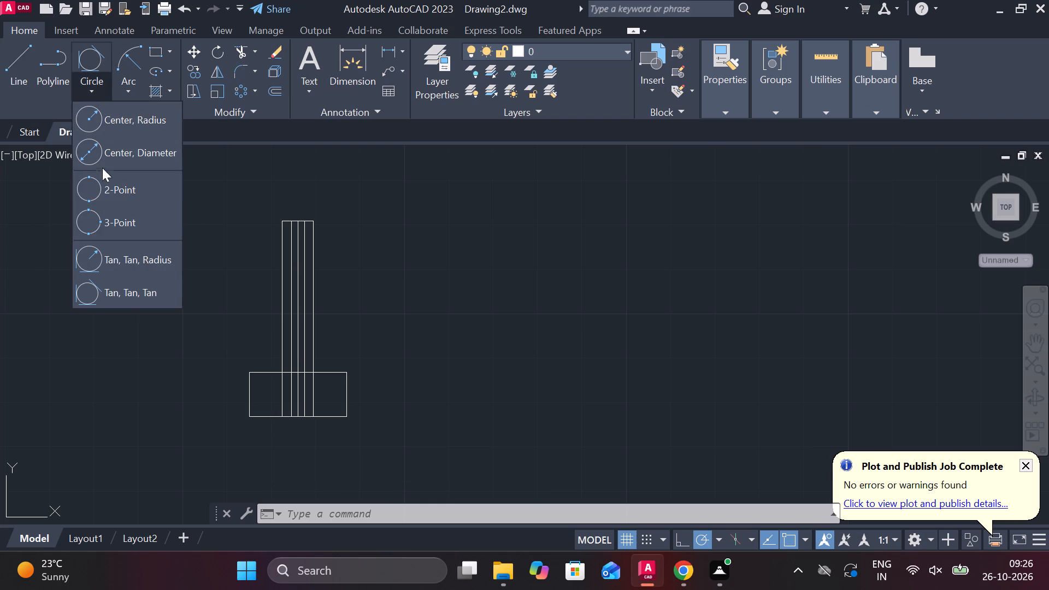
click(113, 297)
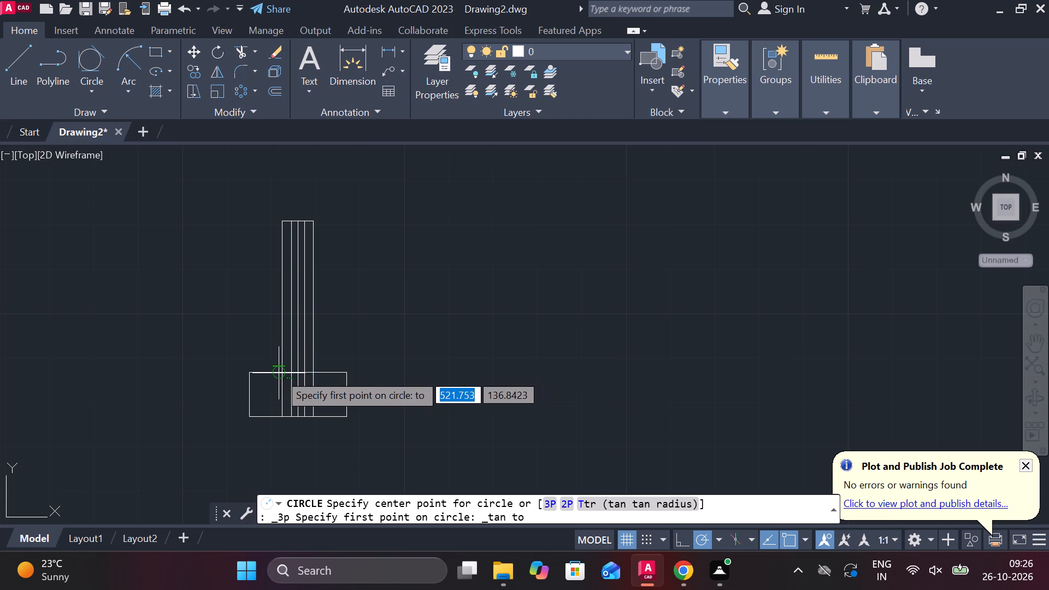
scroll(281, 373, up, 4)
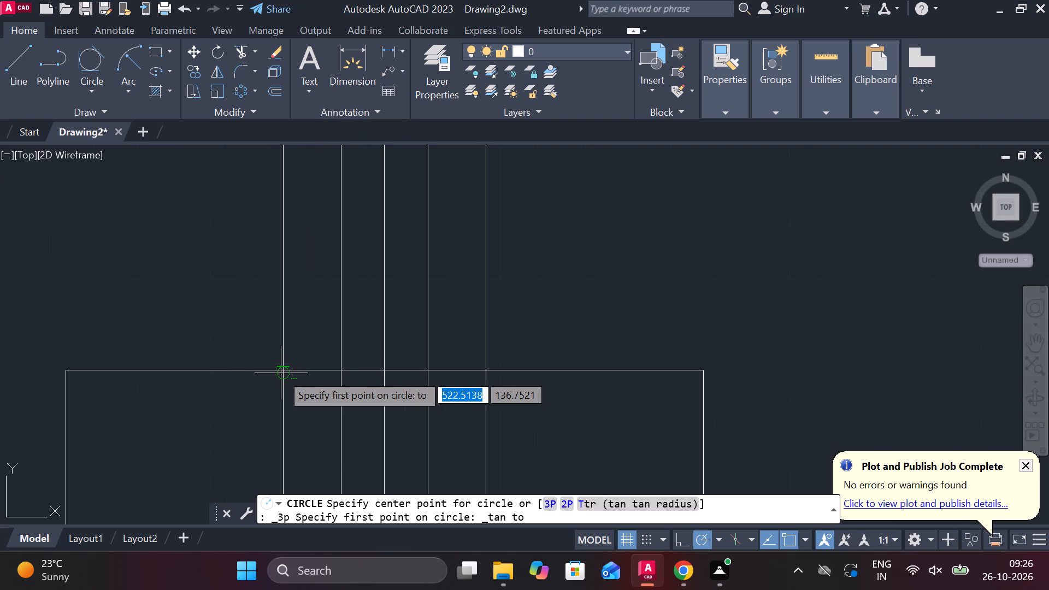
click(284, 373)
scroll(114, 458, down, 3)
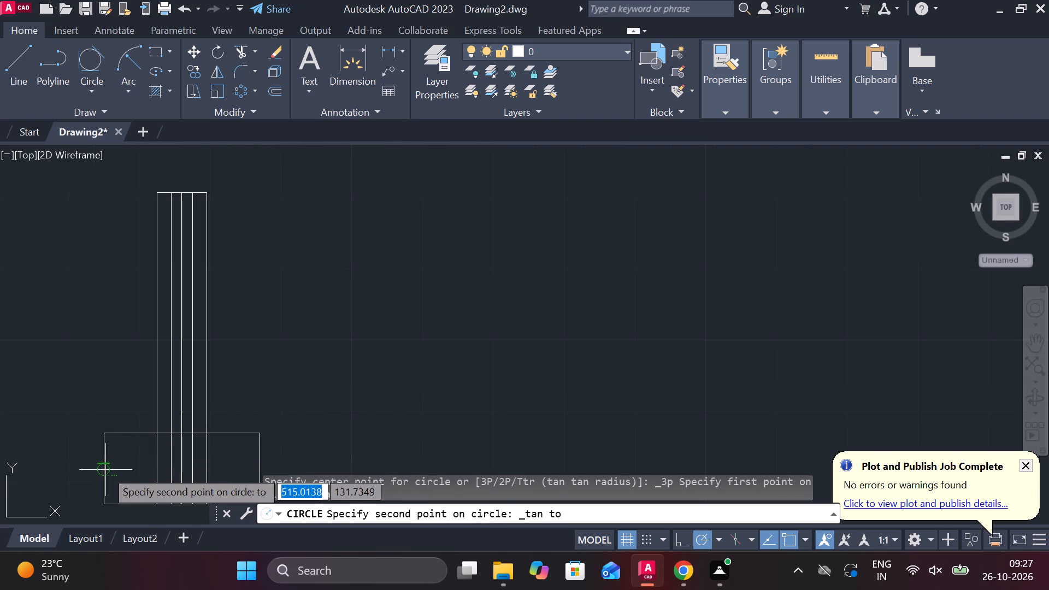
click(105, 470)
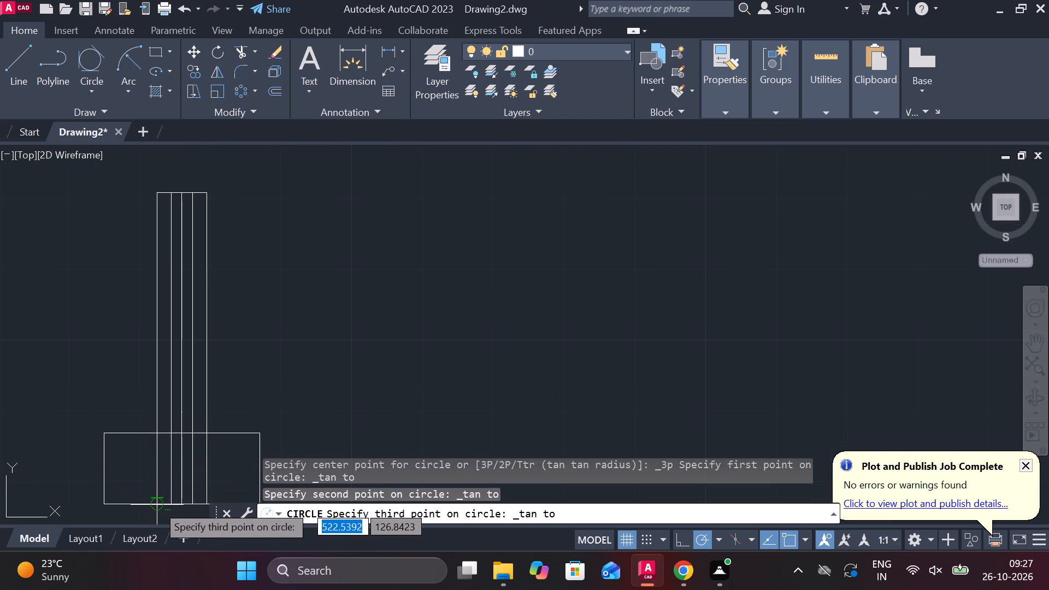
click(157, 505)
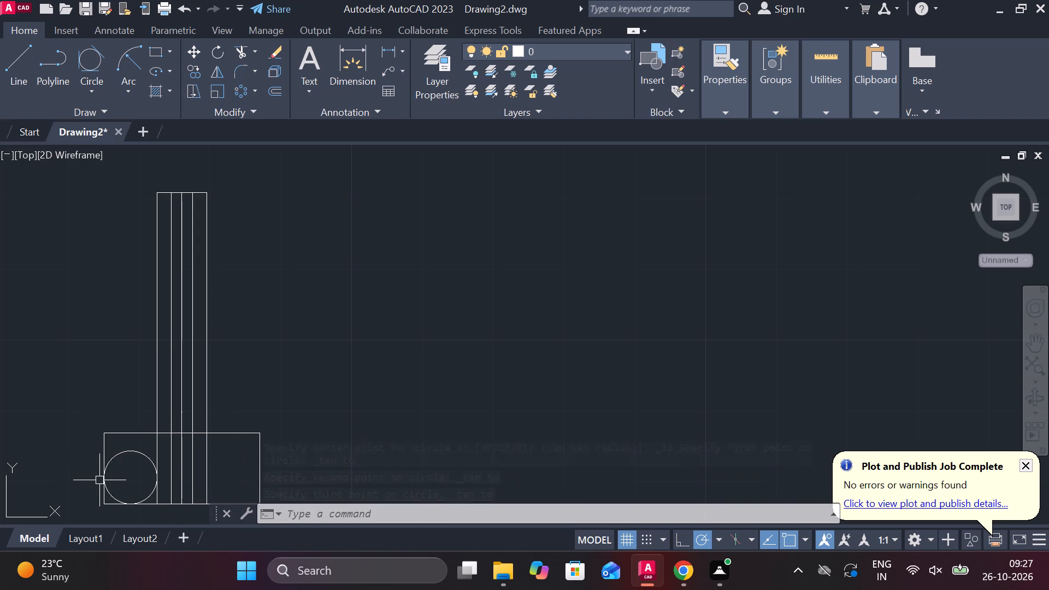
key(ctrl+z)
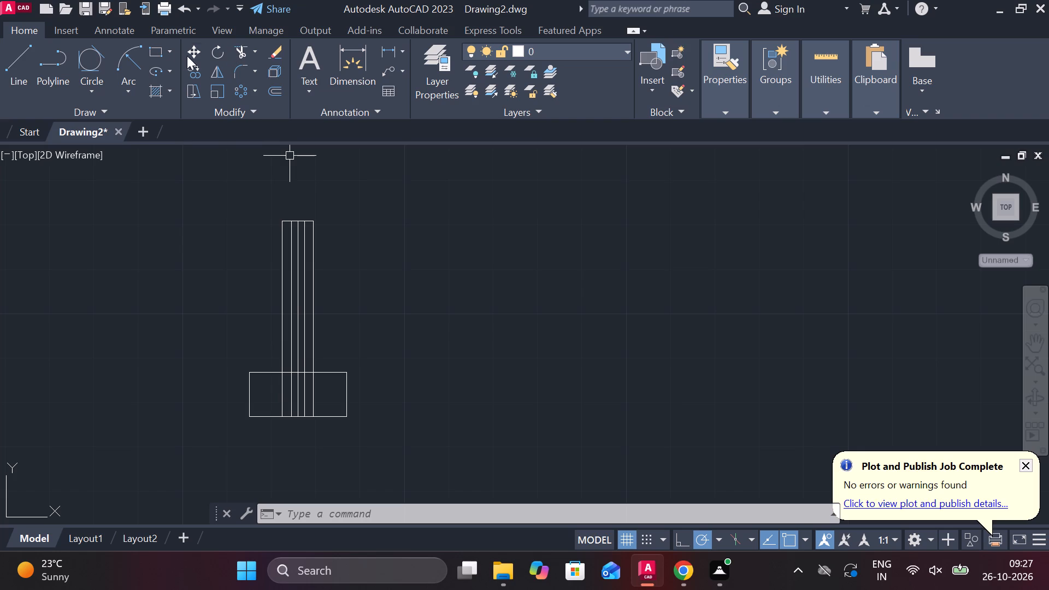
Trim the stem's two outer vertical lines where they run inside the base rectangle.
click(241, 52)
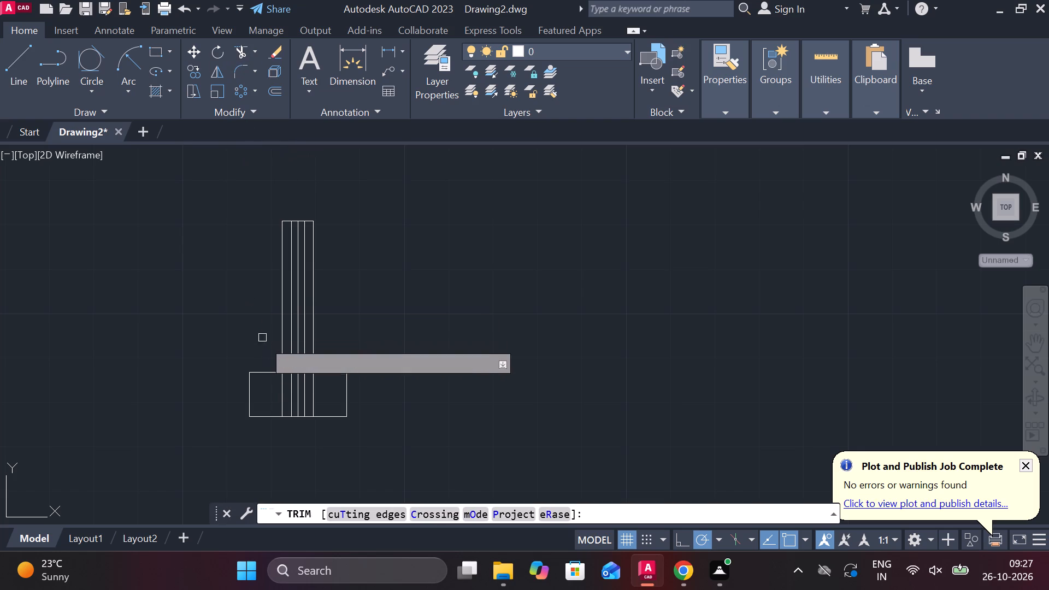
click(284, 397)
click(313, 393)
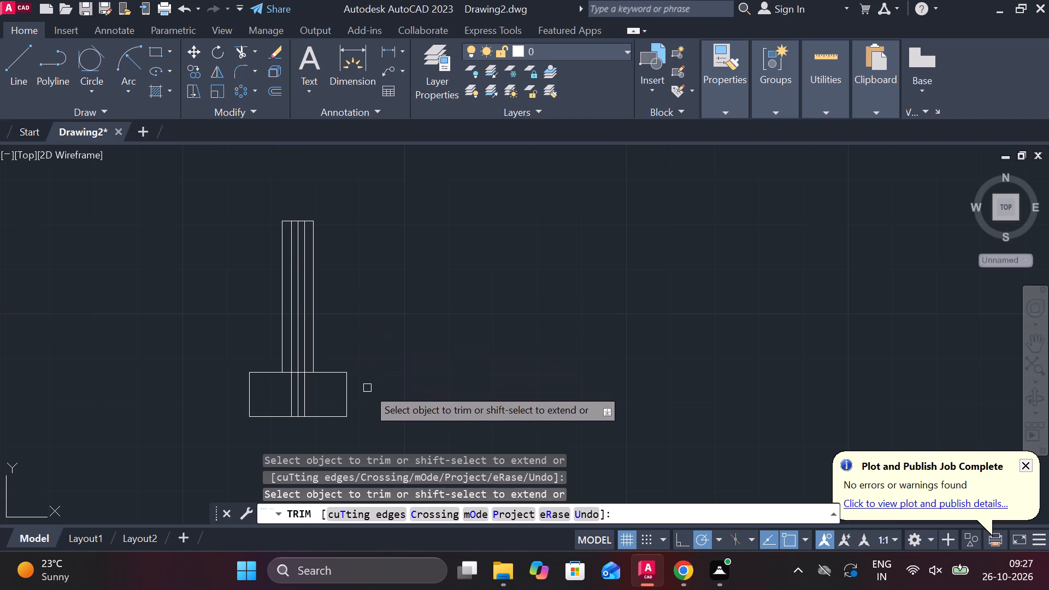
key(Escape)
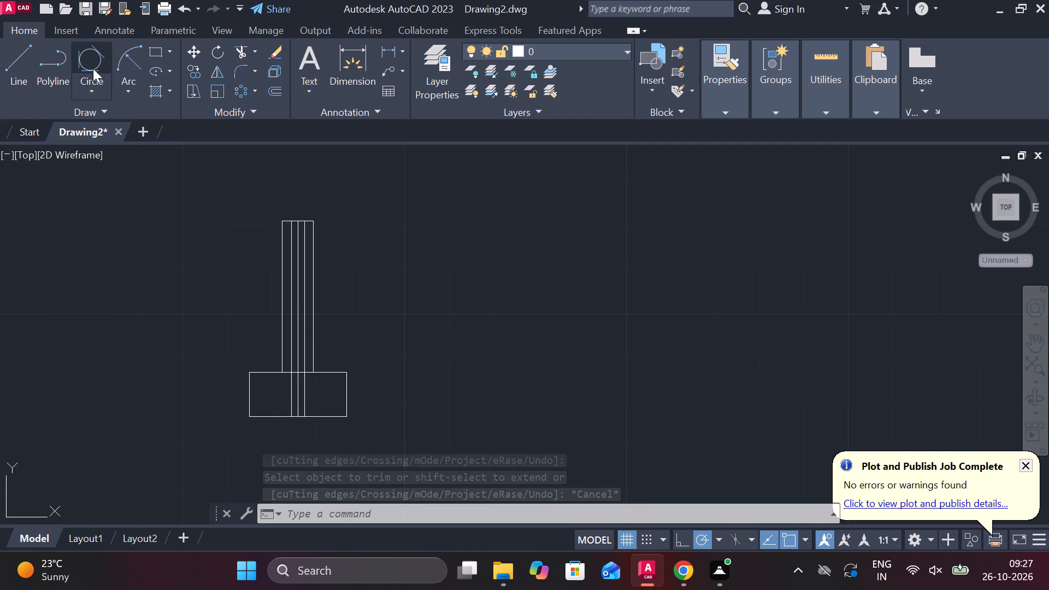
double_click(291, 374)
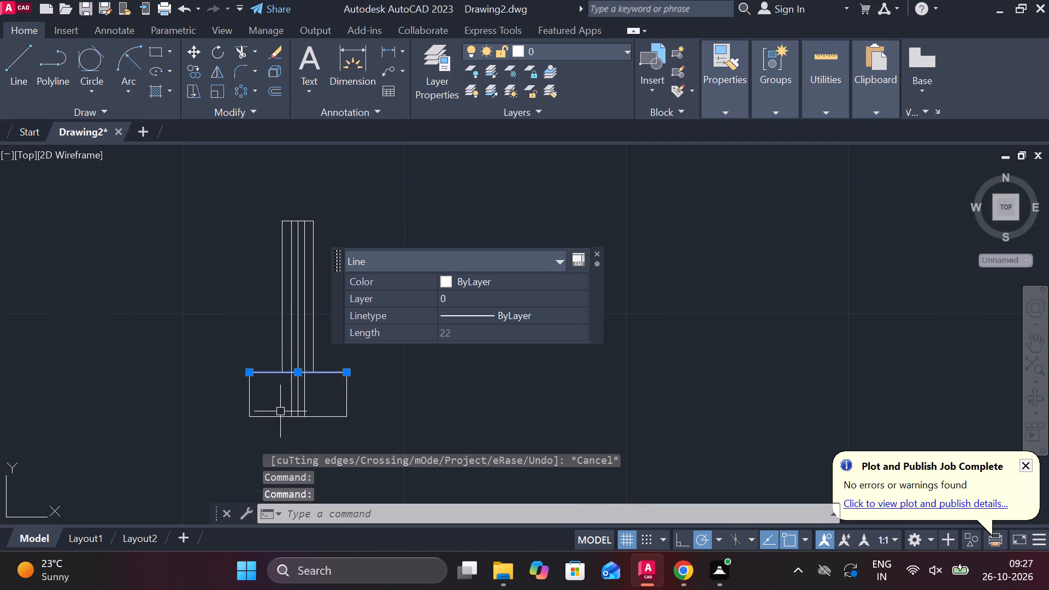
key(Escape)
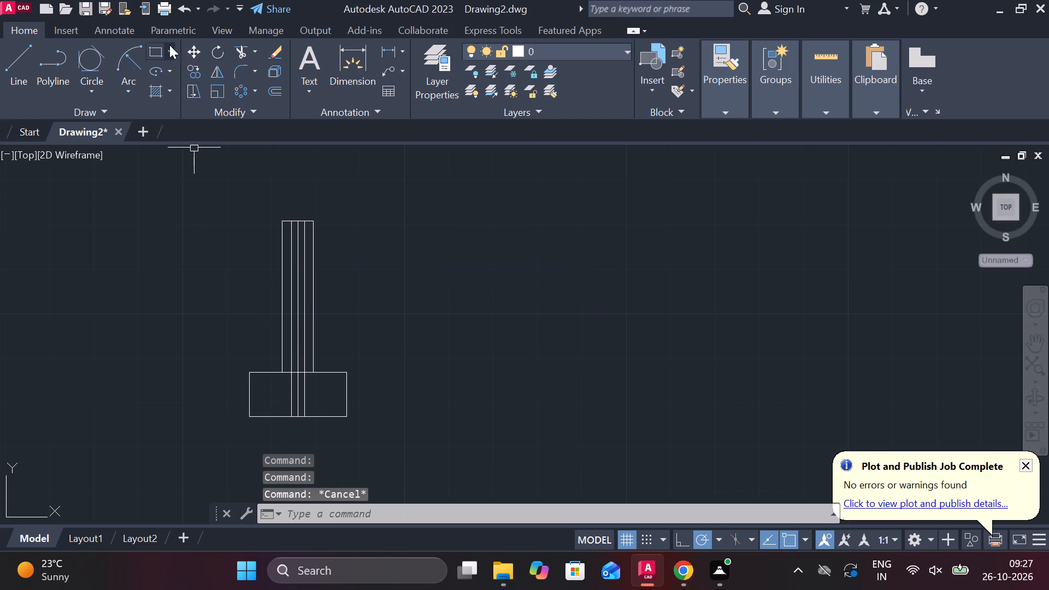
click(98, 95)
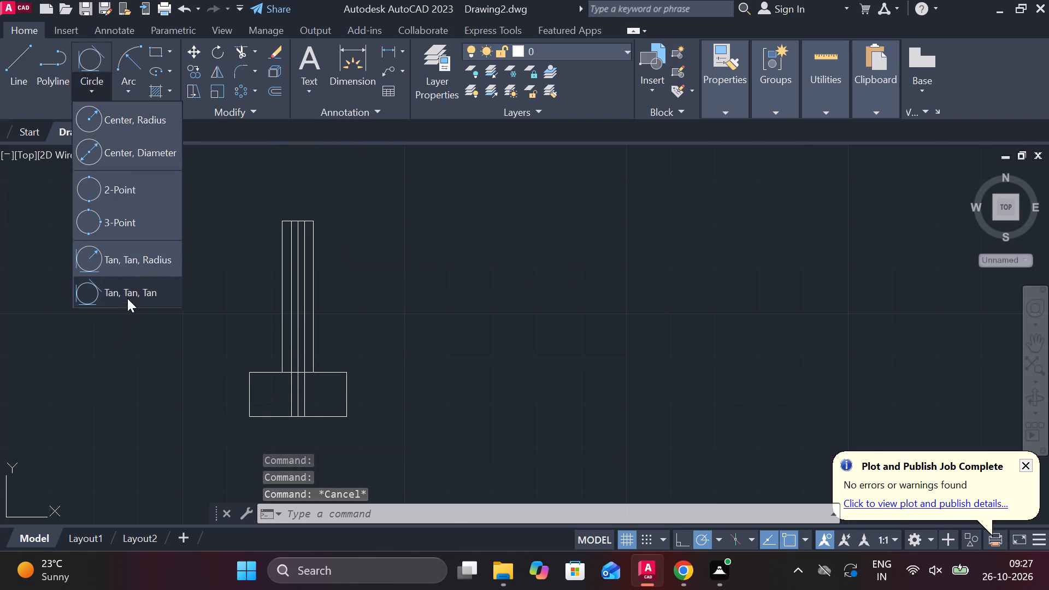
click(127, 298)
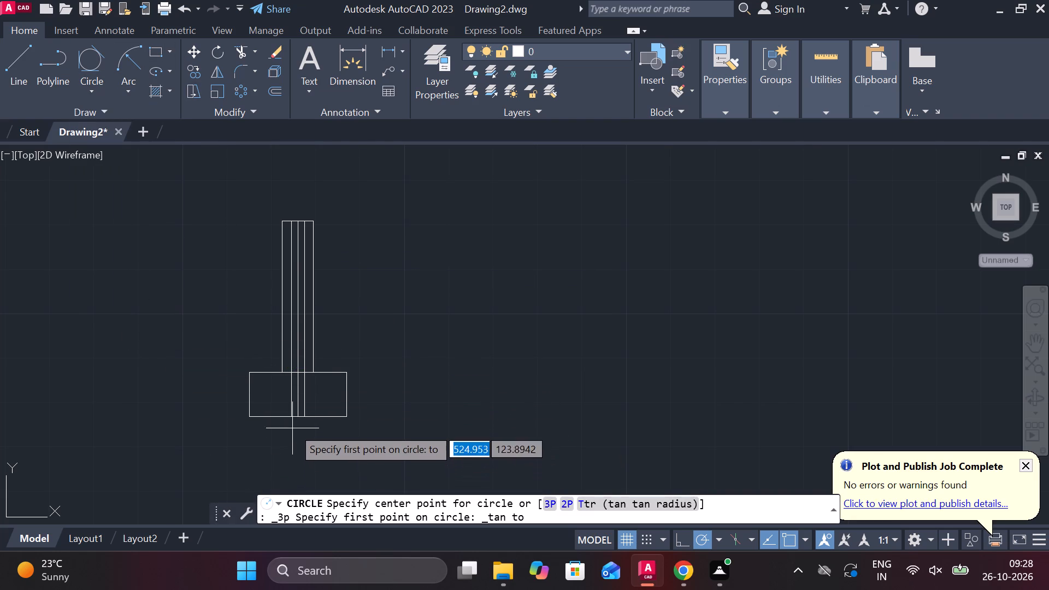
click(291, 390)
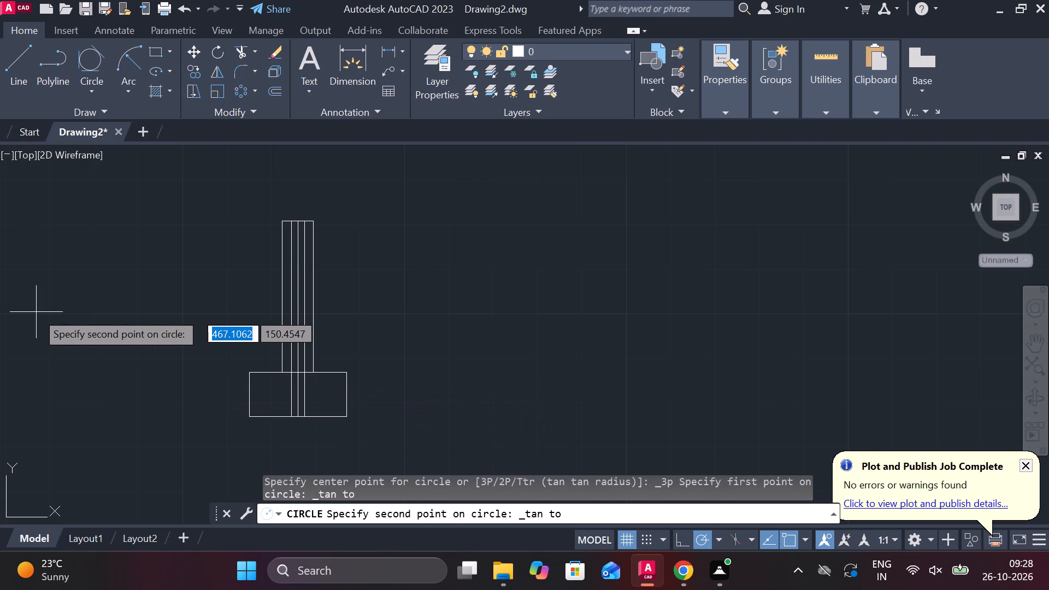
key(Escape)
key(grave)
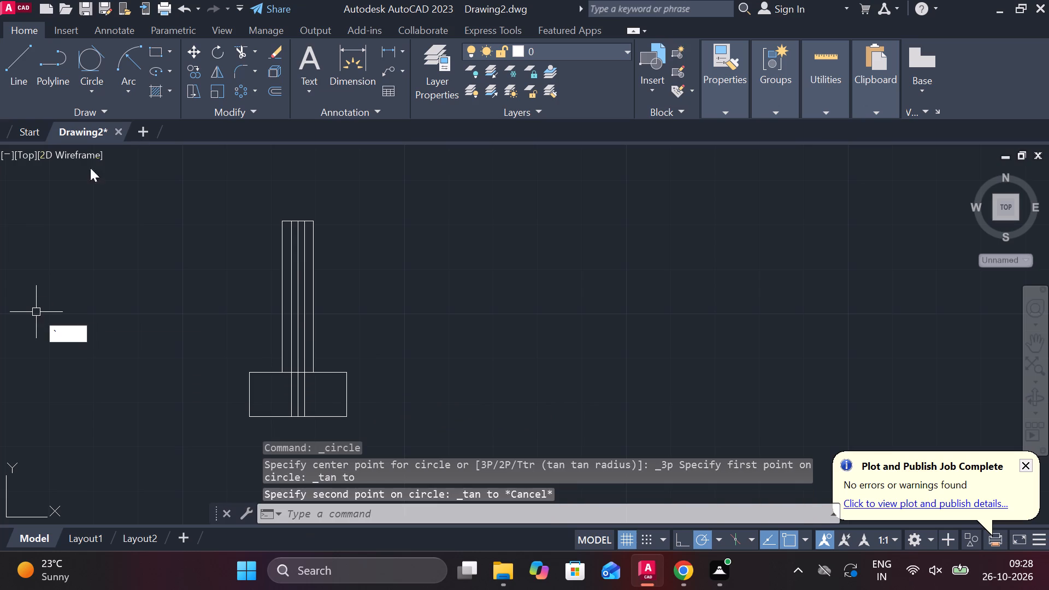
Draw a three-tangent circle touching the base rectangle's top, left and bottom edges.
click(102, 86)
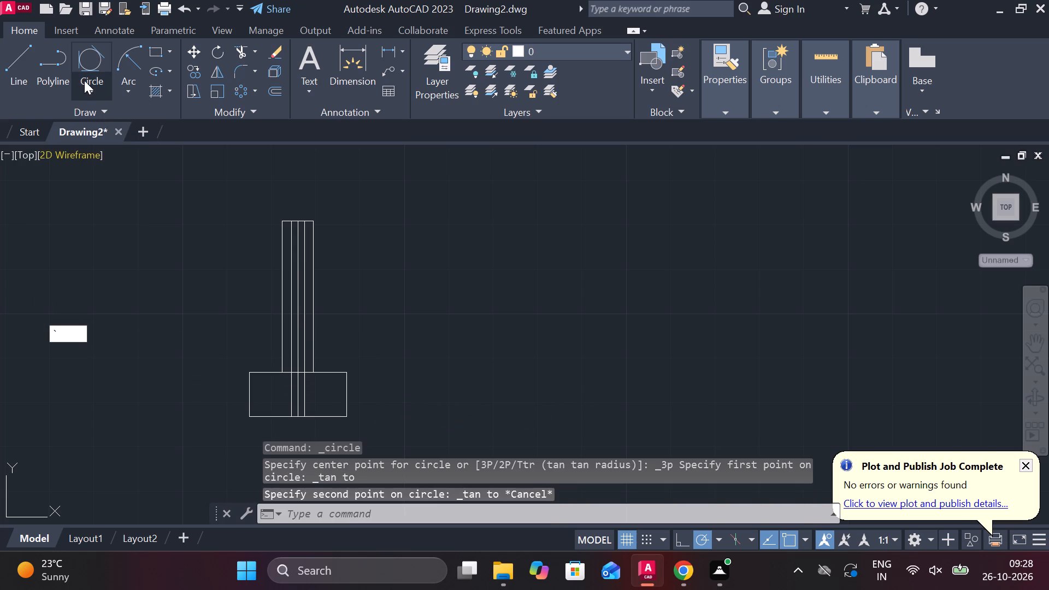
click(85, 85)
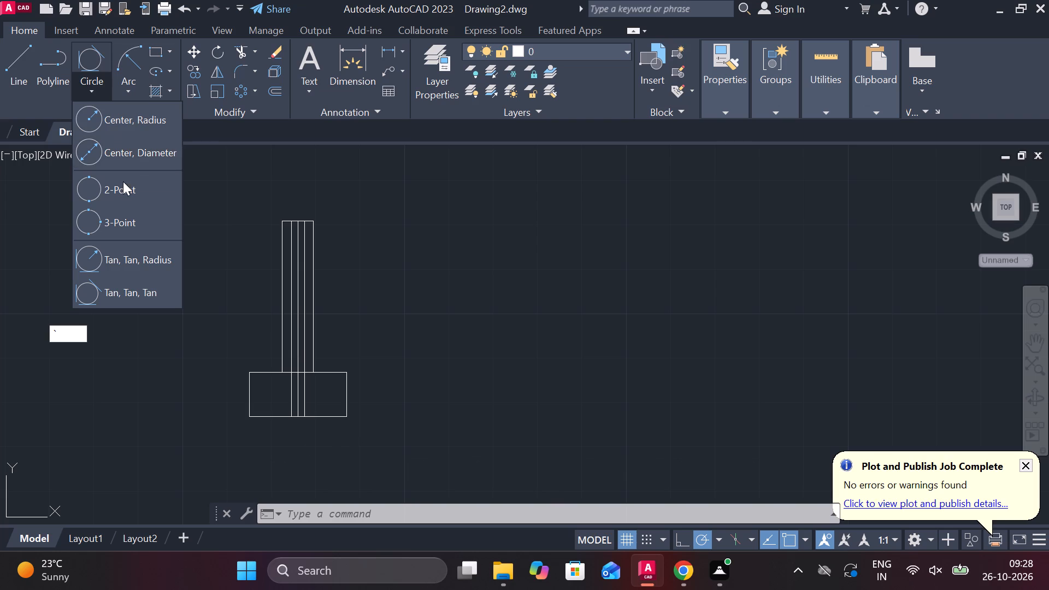
click(128, 299)
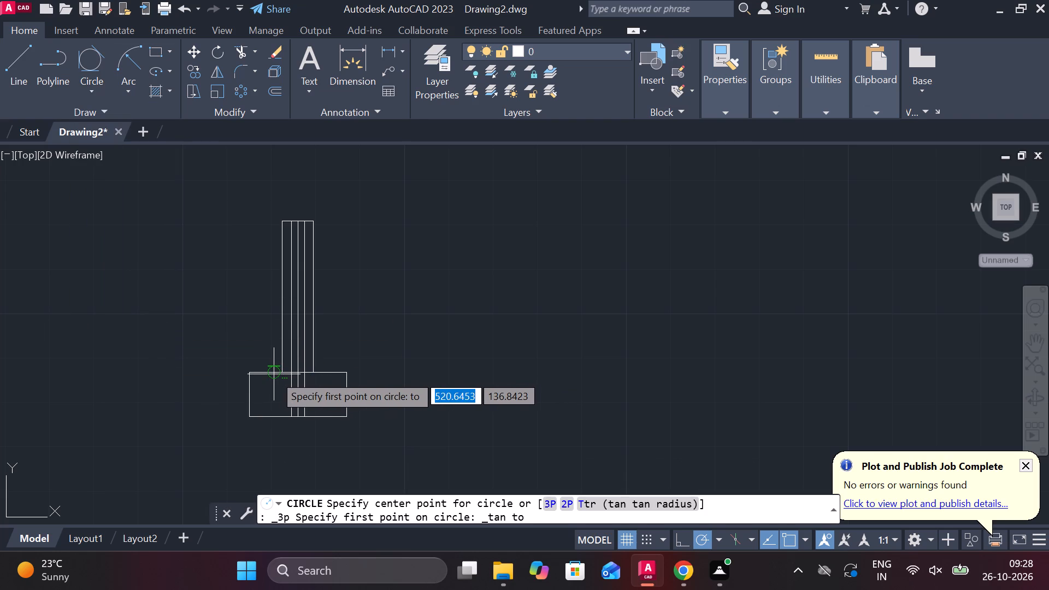
click(279, 373)
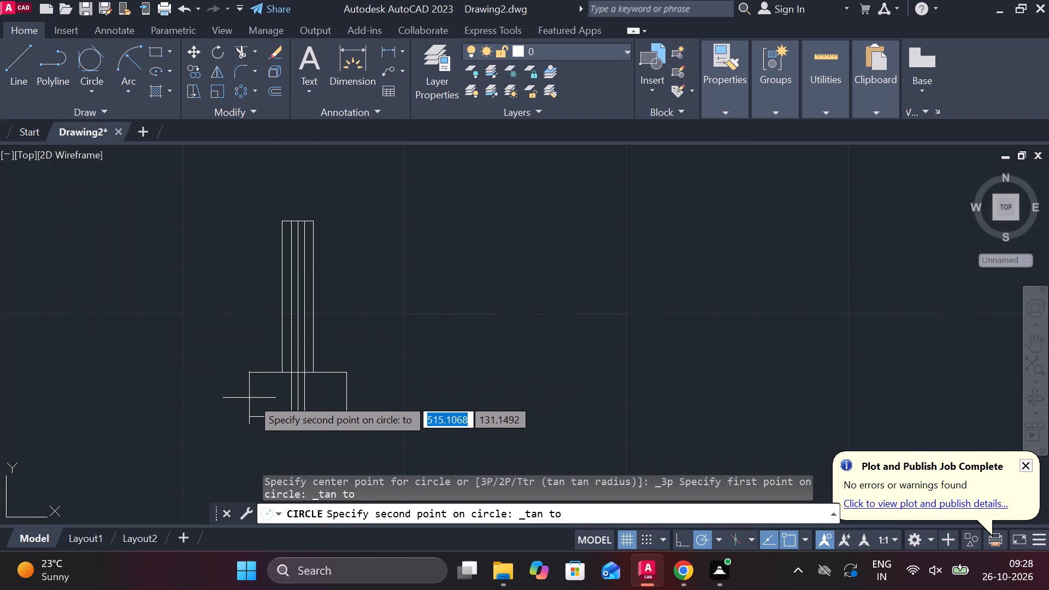
click(250, 397)
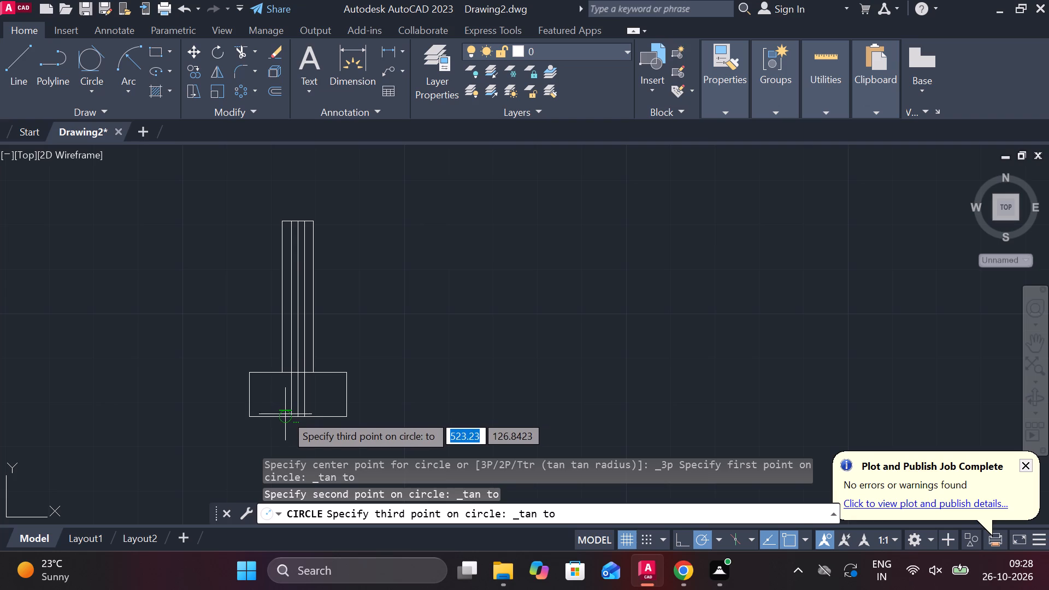
click(282, 418)
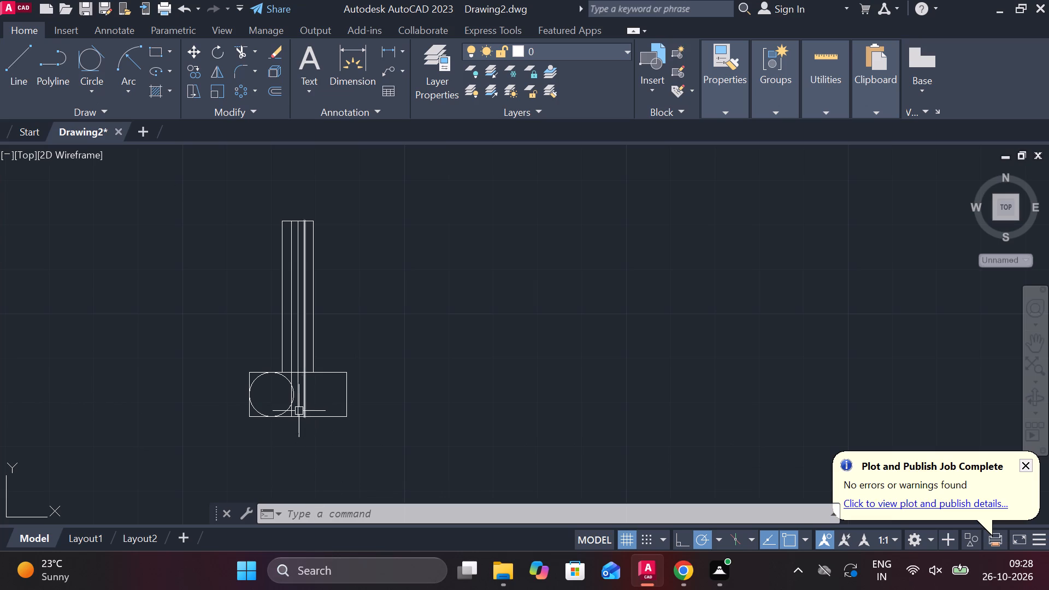
Trim the base's left edge and the top and bottom edge ends that project past the circle's left side.
scroll(278, 395, up, 2)
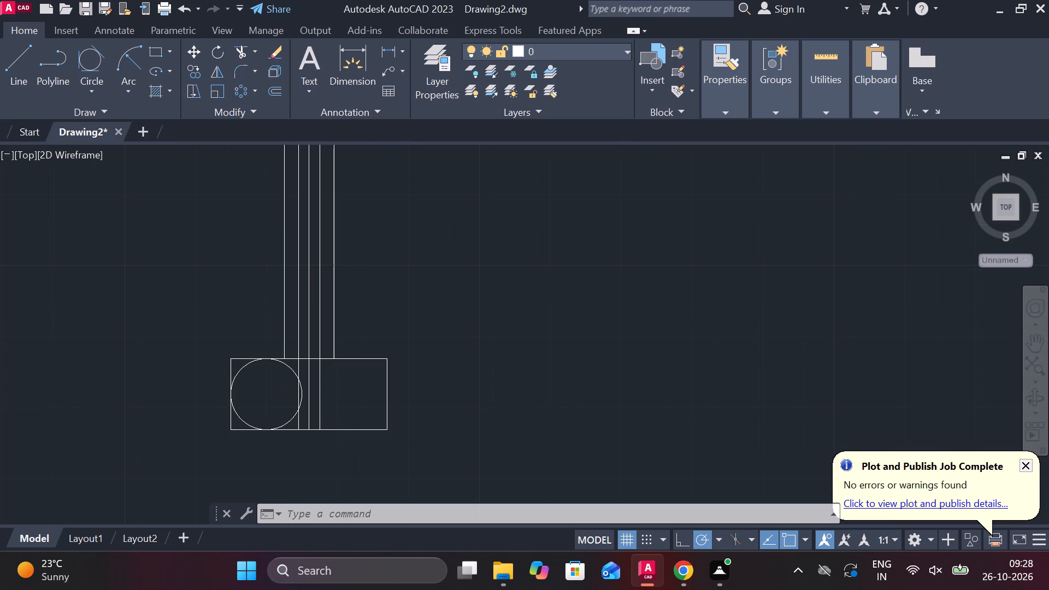
scroll(278, 395, up, 1)
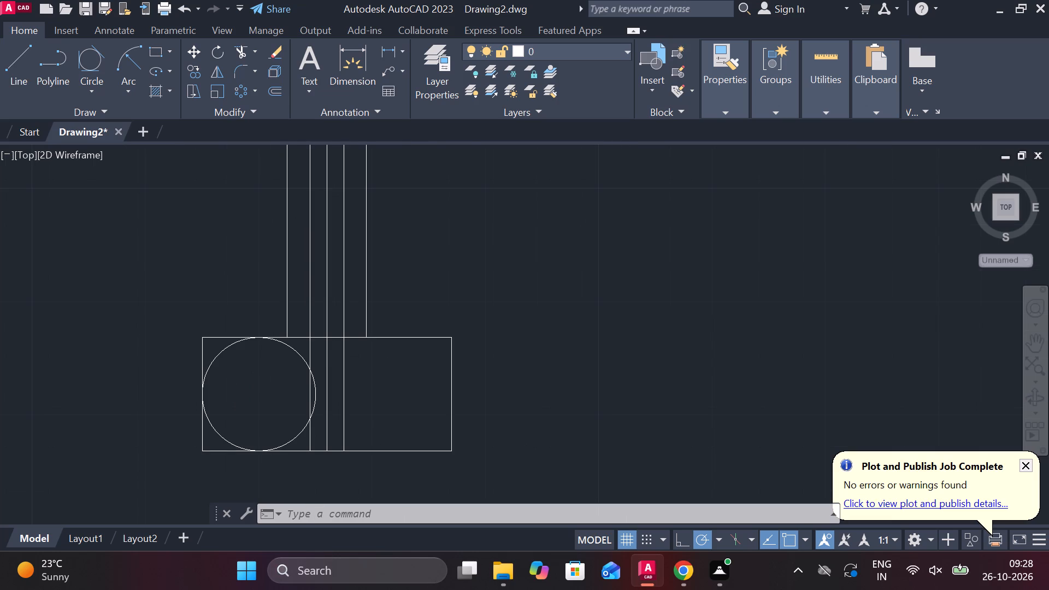
click(240, 53)
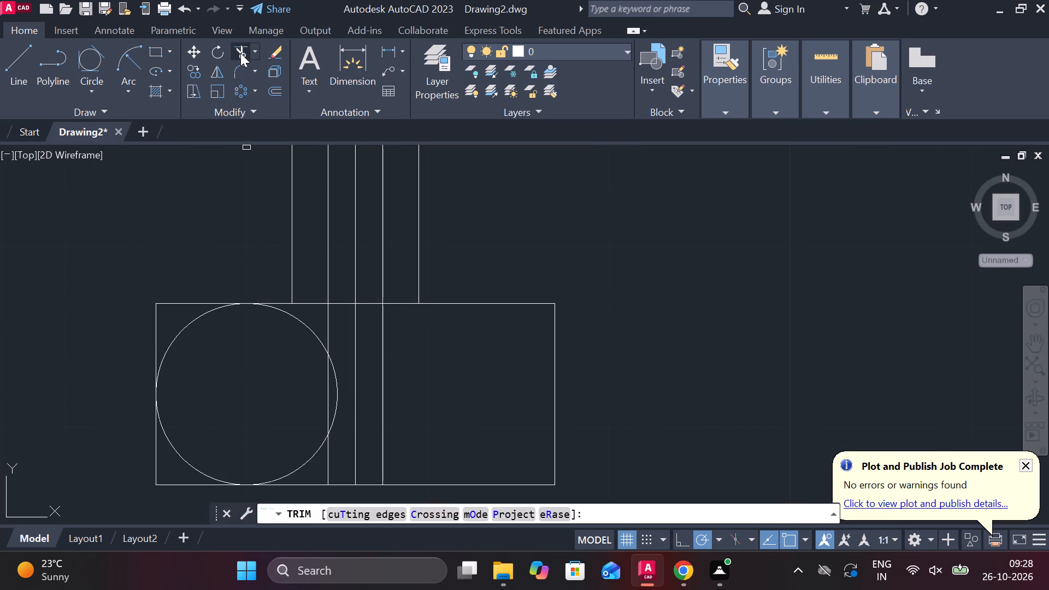
click(188, 304)
click(151, 315)
click(157, 325)
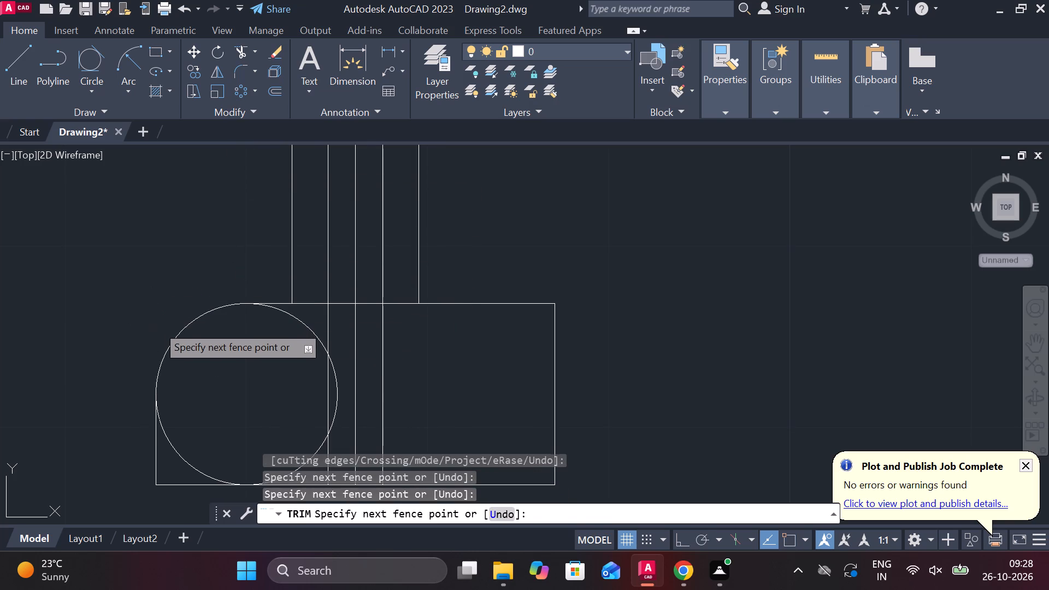
click(154, 449)
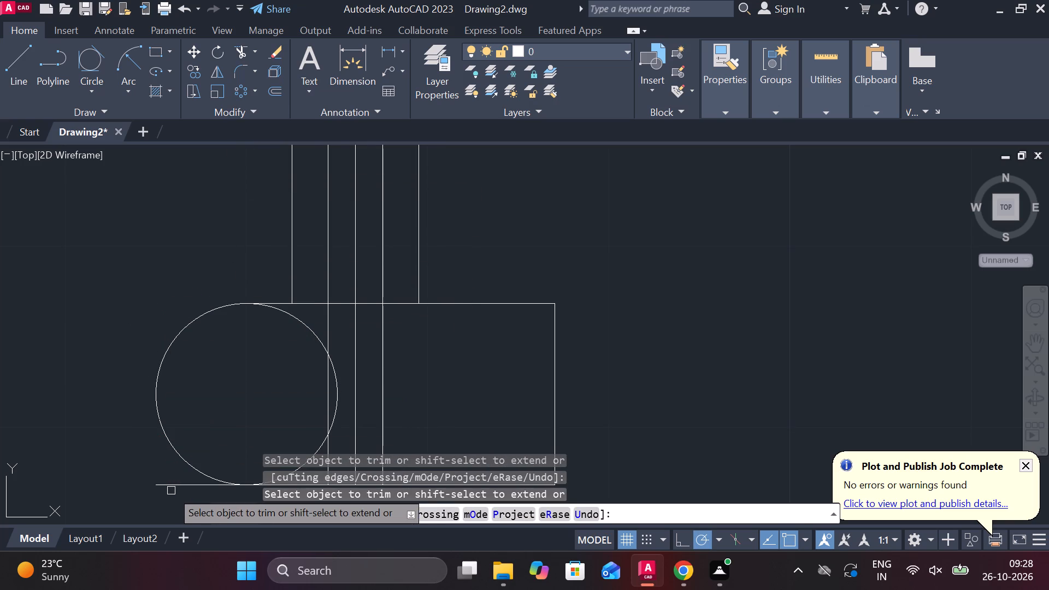
click(175, 485)
Trim the circle's right half inside the base, leaving only the rounded left end.
scroll(250, 359, down, 1)
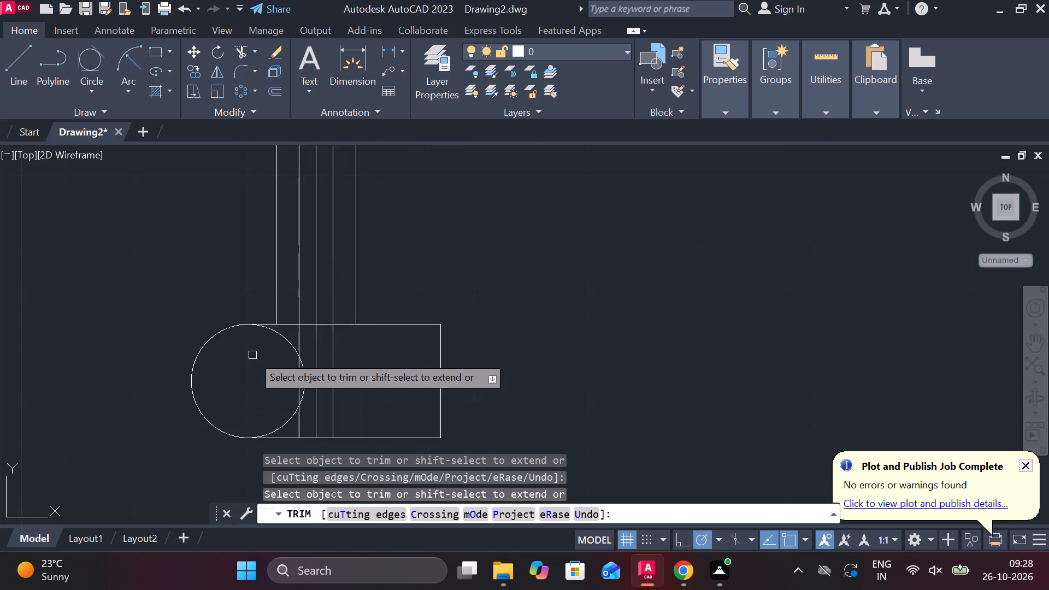
scroll(252, 355, down, 1)
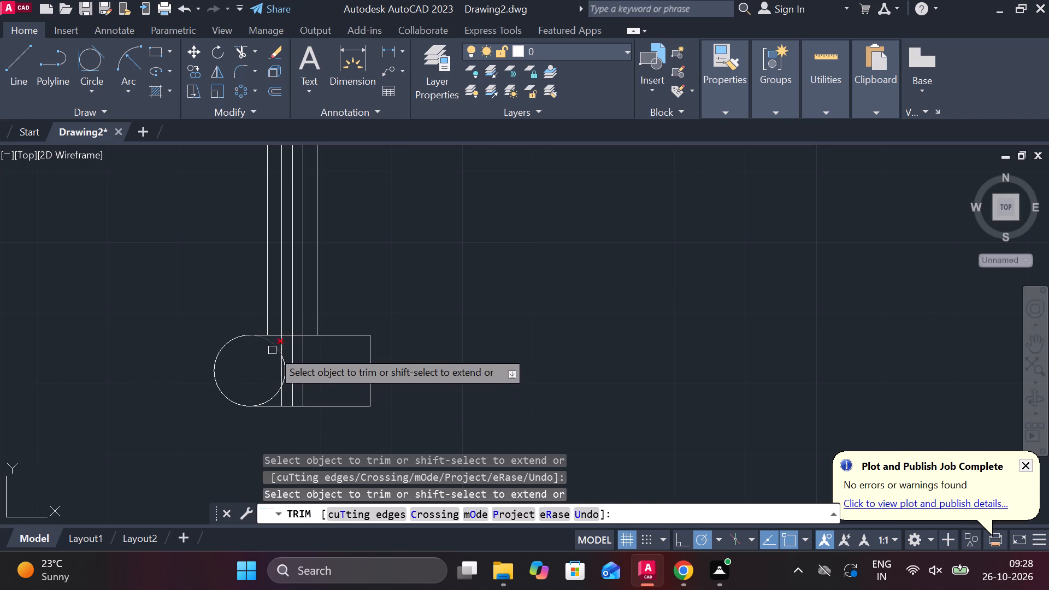
scroll(266, 348, up, 3)
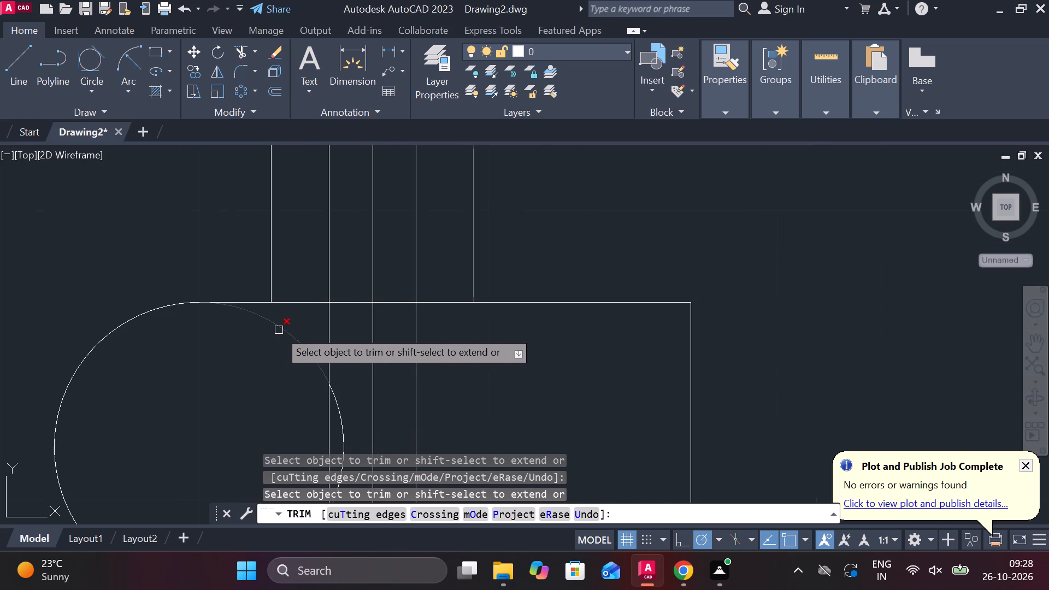
click(279, 330)
scroll(281, 357, down, 3)
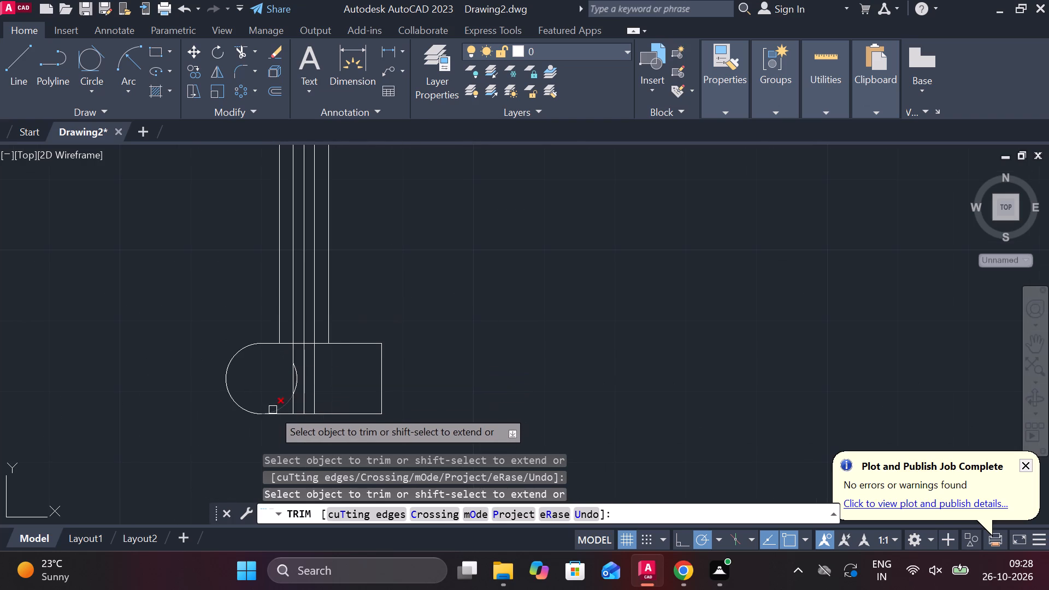
click(279, 402)
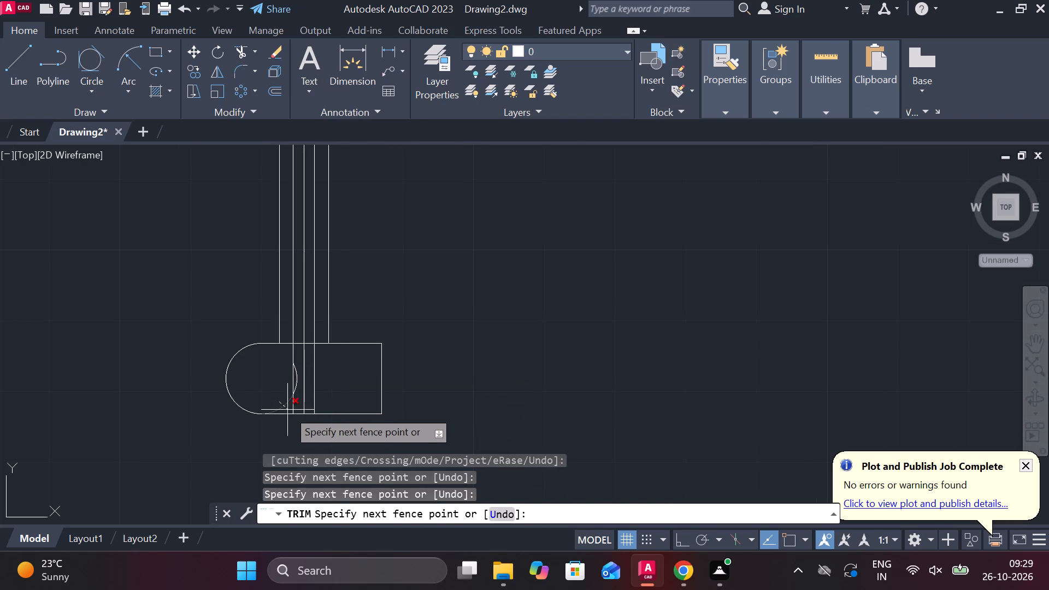
click(286, 409)
scroll(273, 387, up, 3)
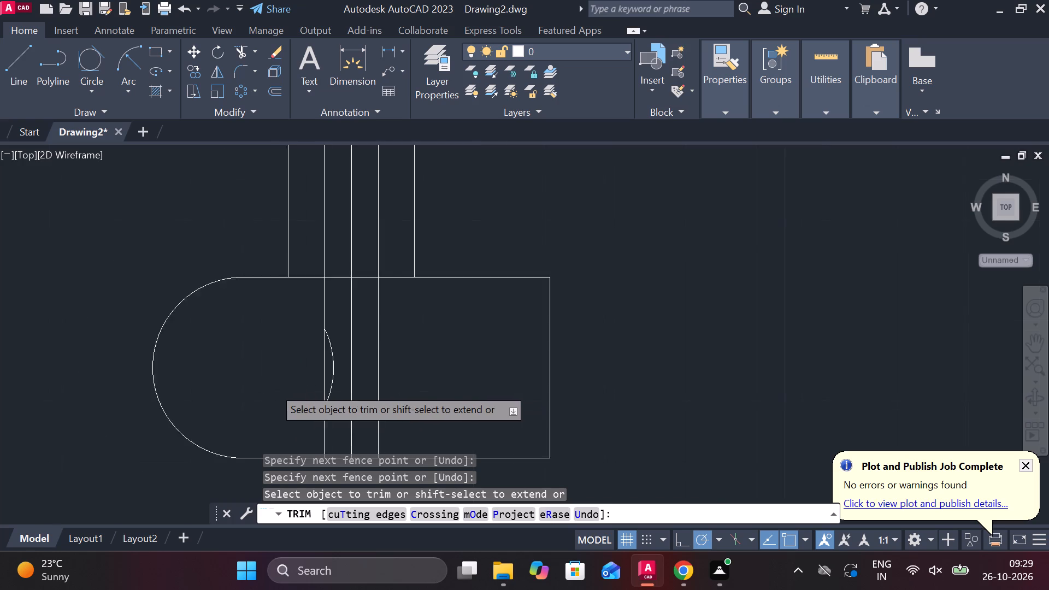
click(368, 363)
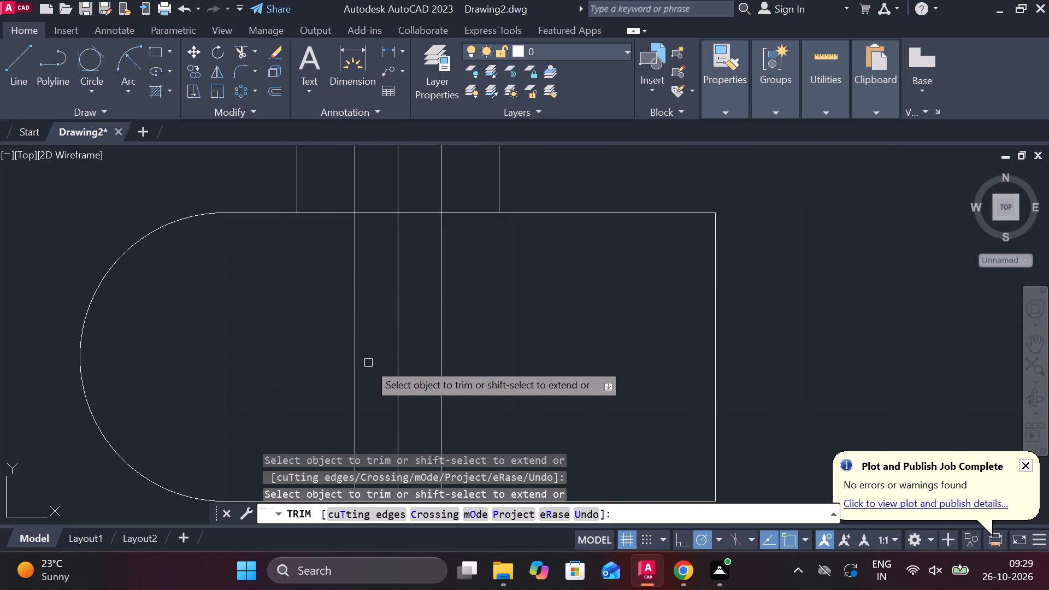
scroll(368, 363, down, 2)
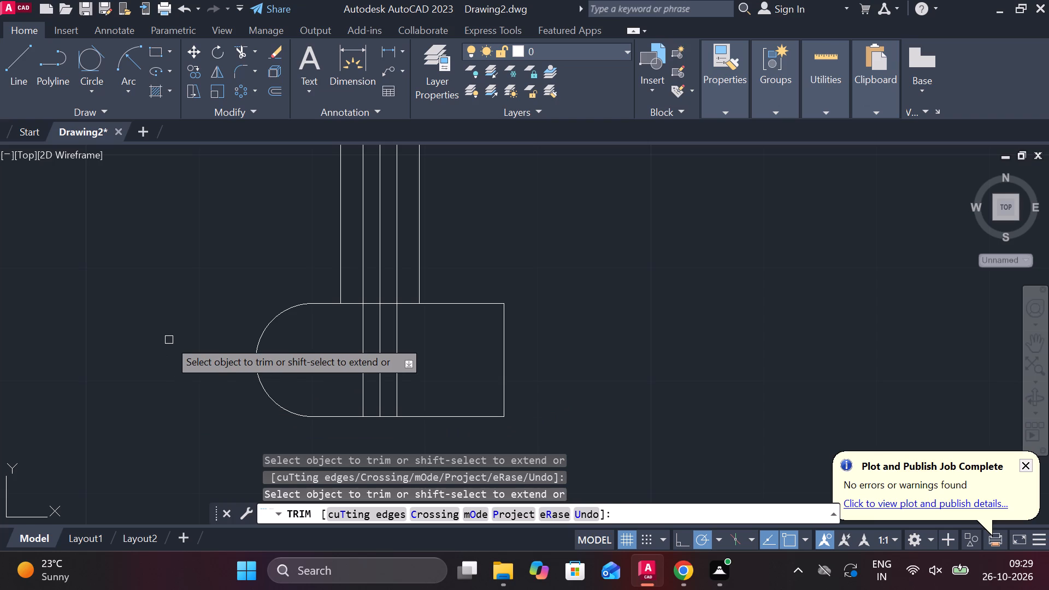
key(Escape)
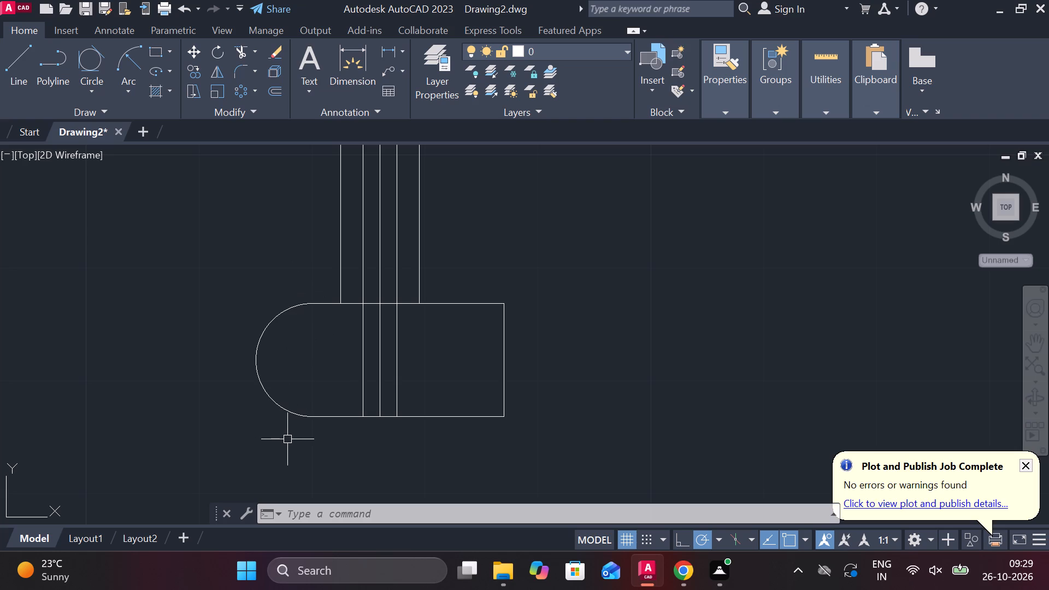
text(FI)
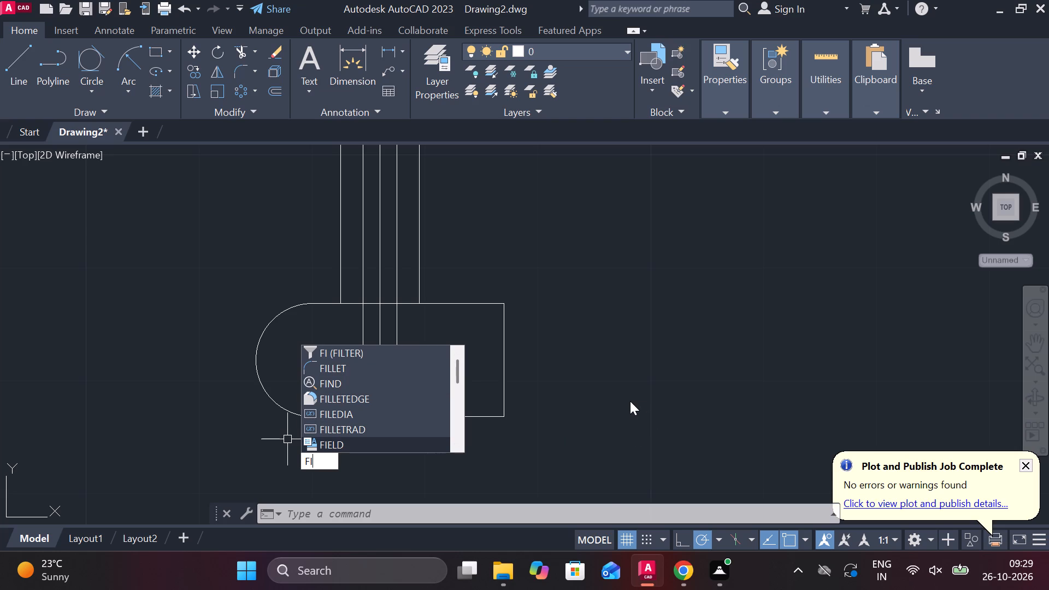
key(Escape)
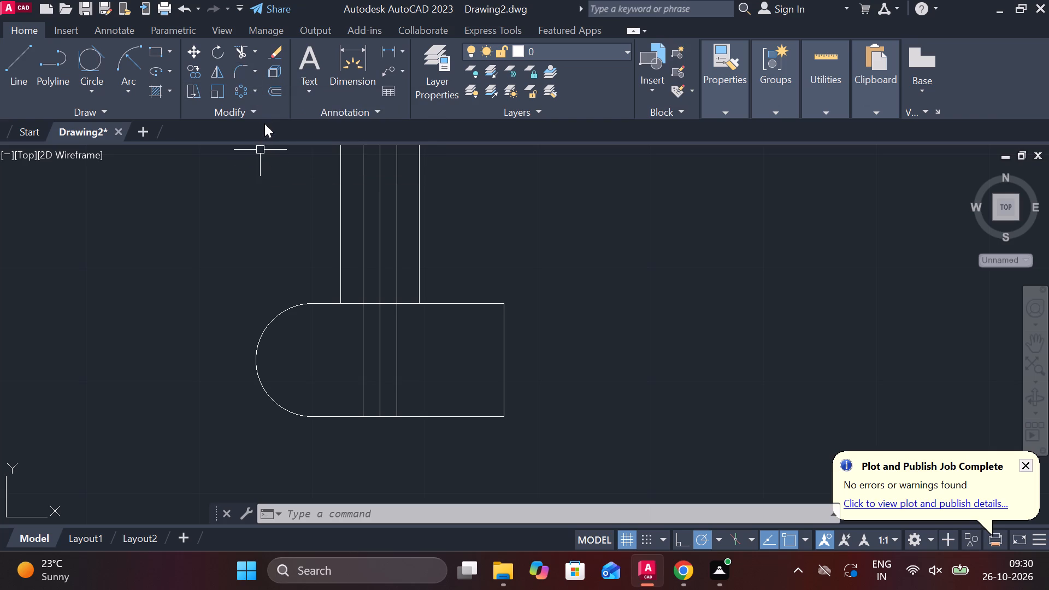
Trim the base's top edge between the stem's left outer line and the adjacent inner vertical line.
click(240, 43)
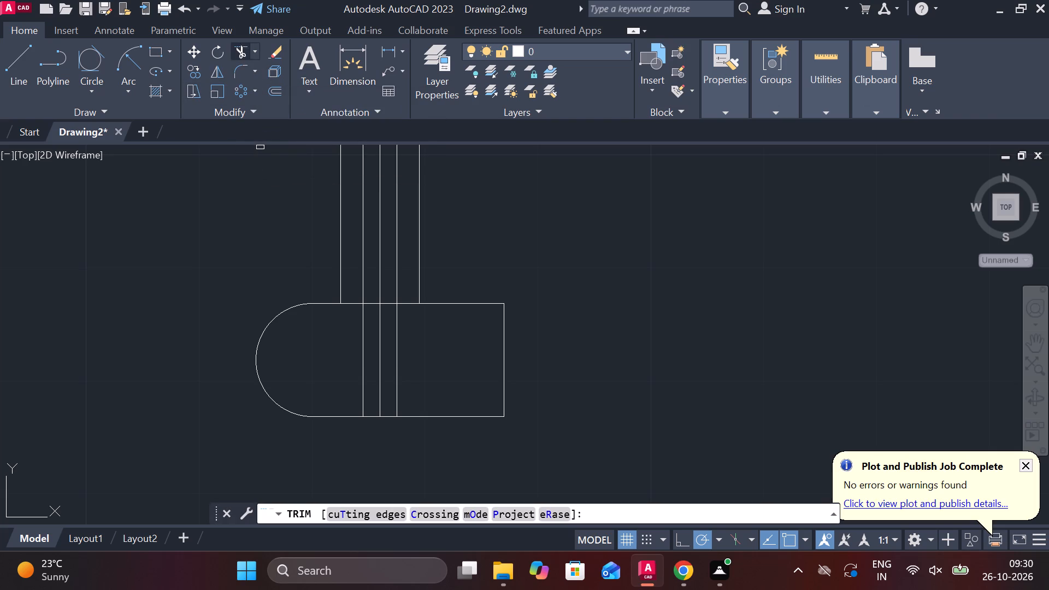
click(349, 298)
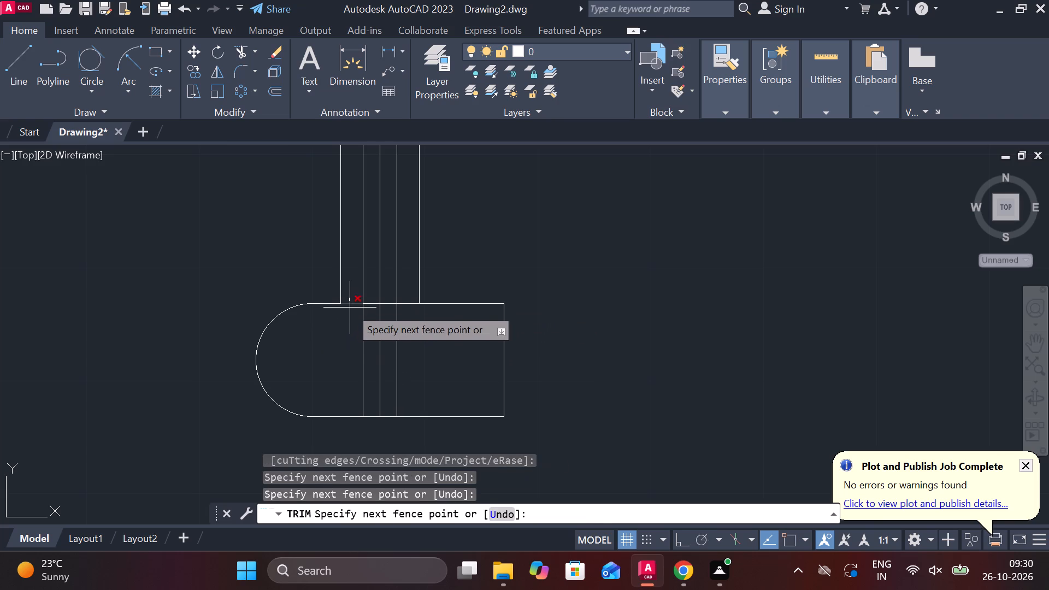
click(350, 314)
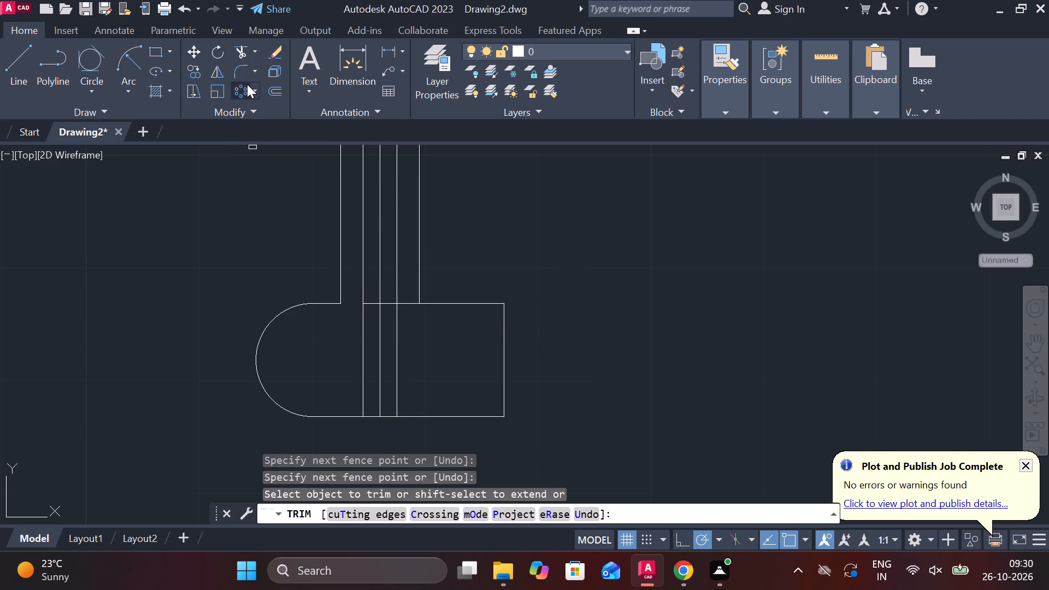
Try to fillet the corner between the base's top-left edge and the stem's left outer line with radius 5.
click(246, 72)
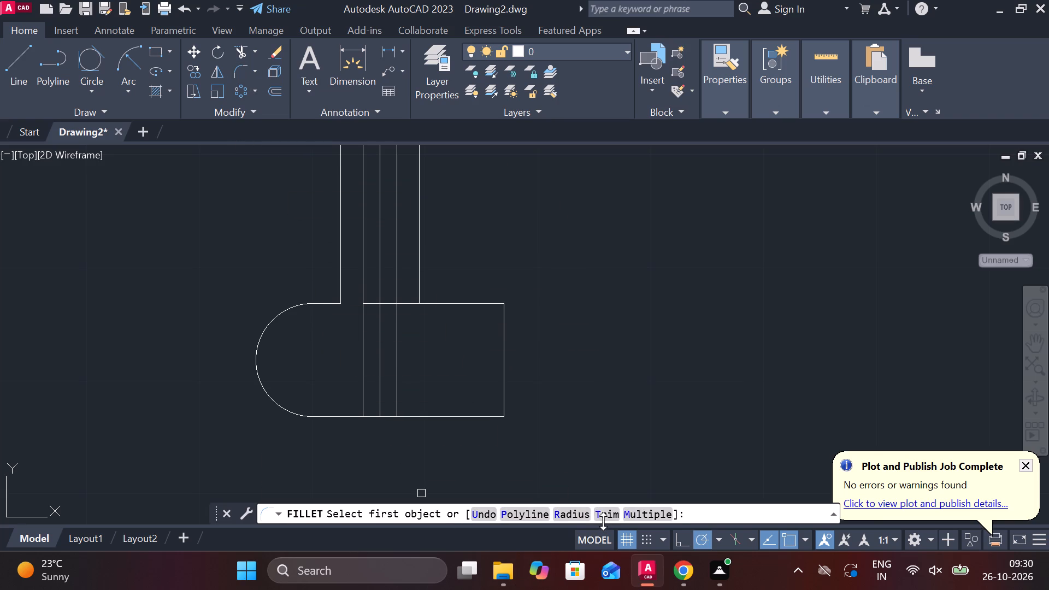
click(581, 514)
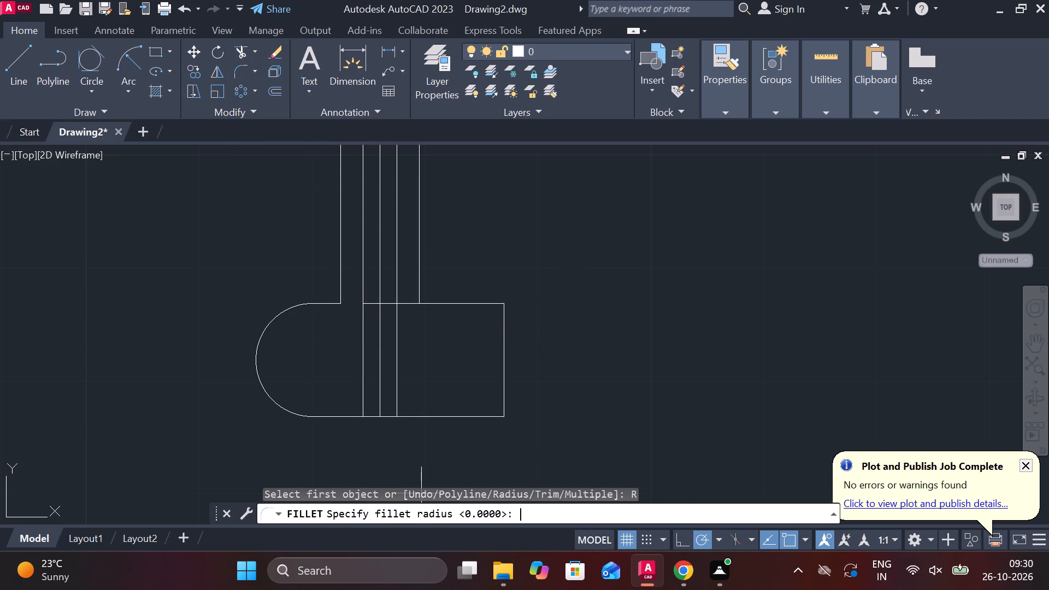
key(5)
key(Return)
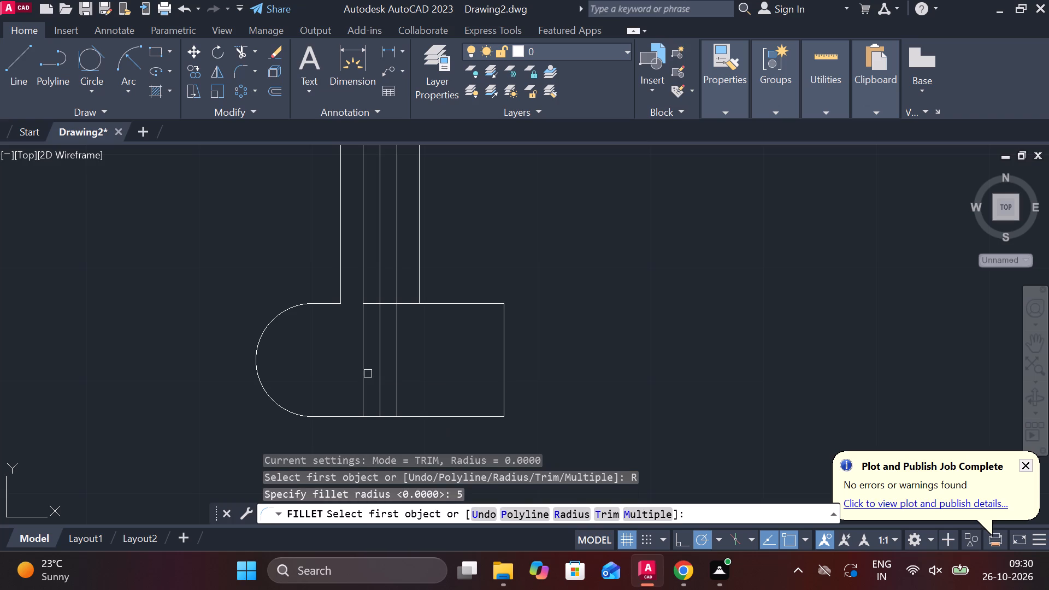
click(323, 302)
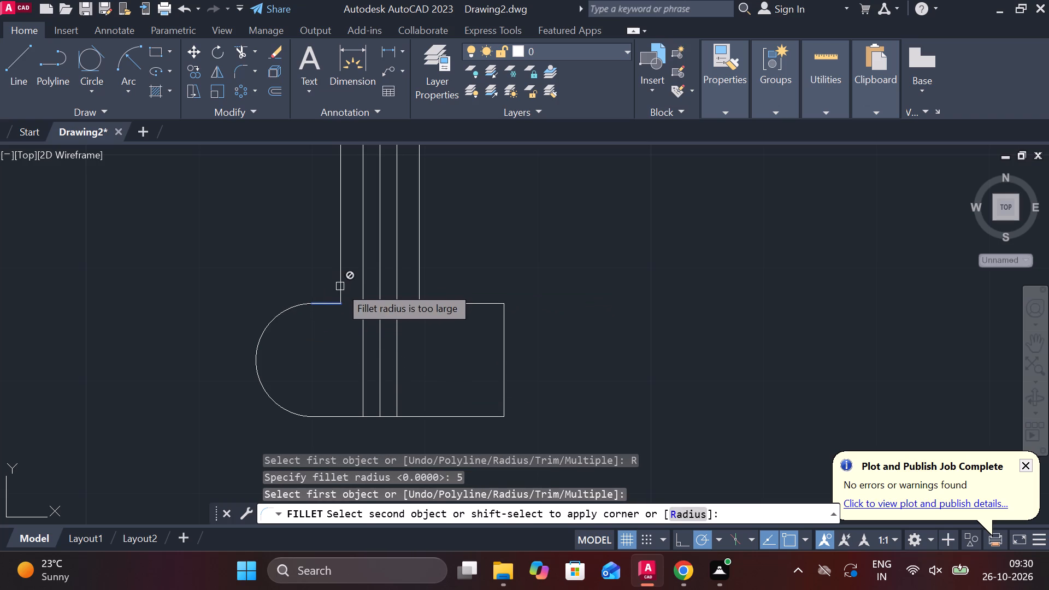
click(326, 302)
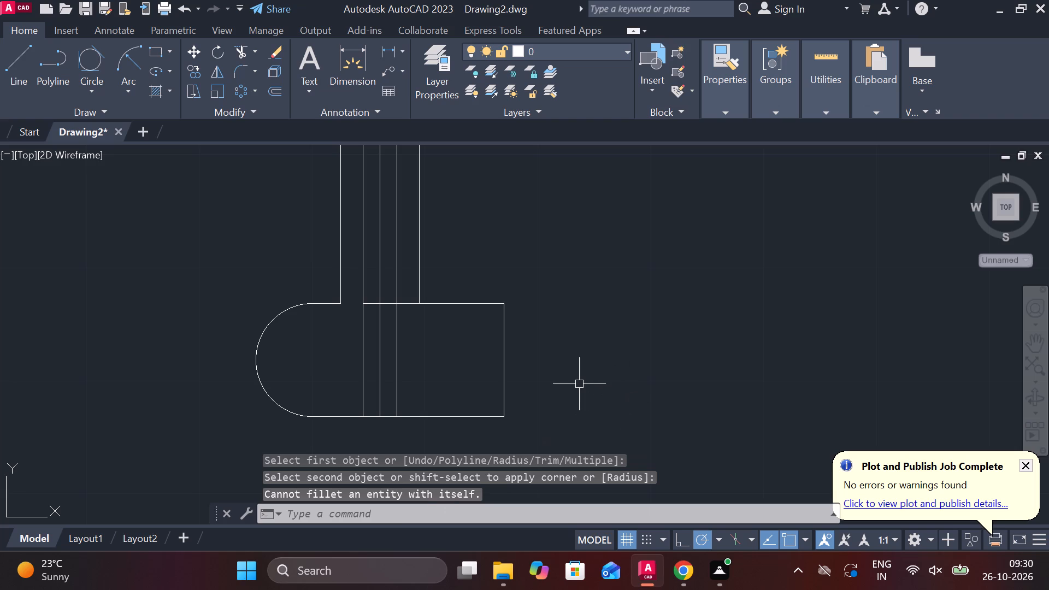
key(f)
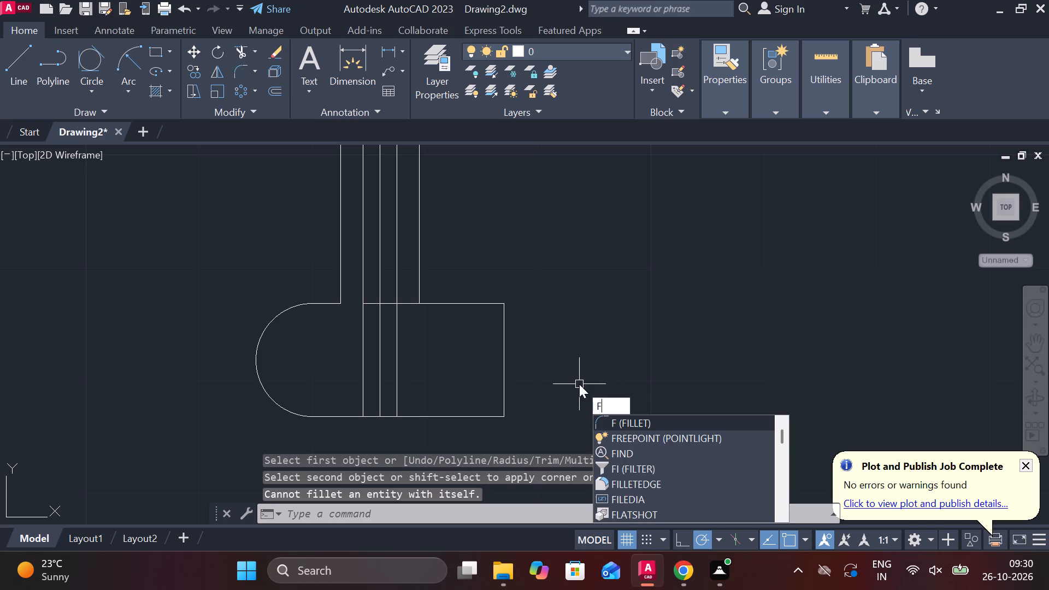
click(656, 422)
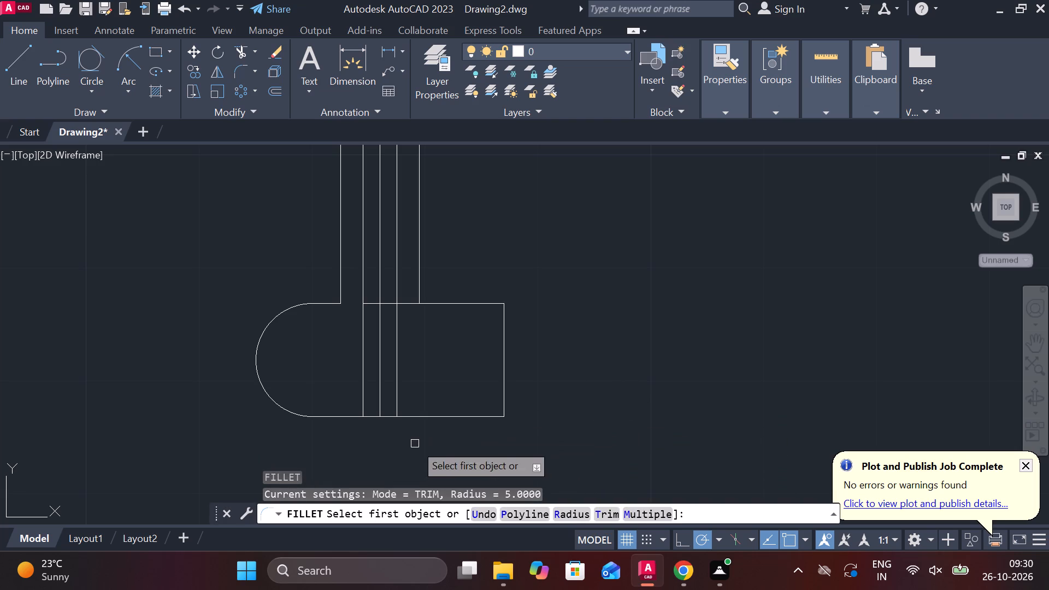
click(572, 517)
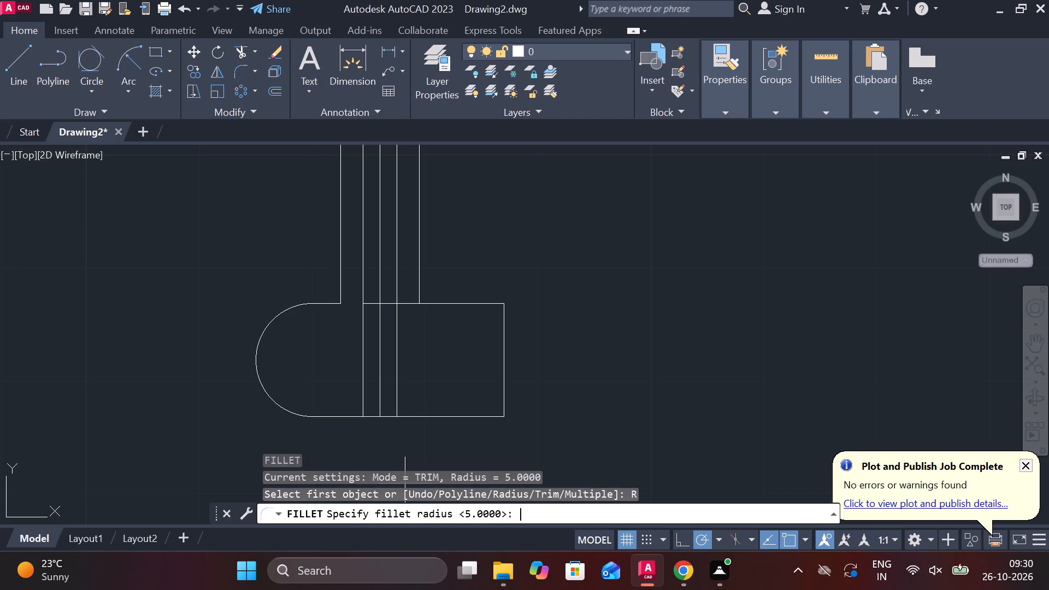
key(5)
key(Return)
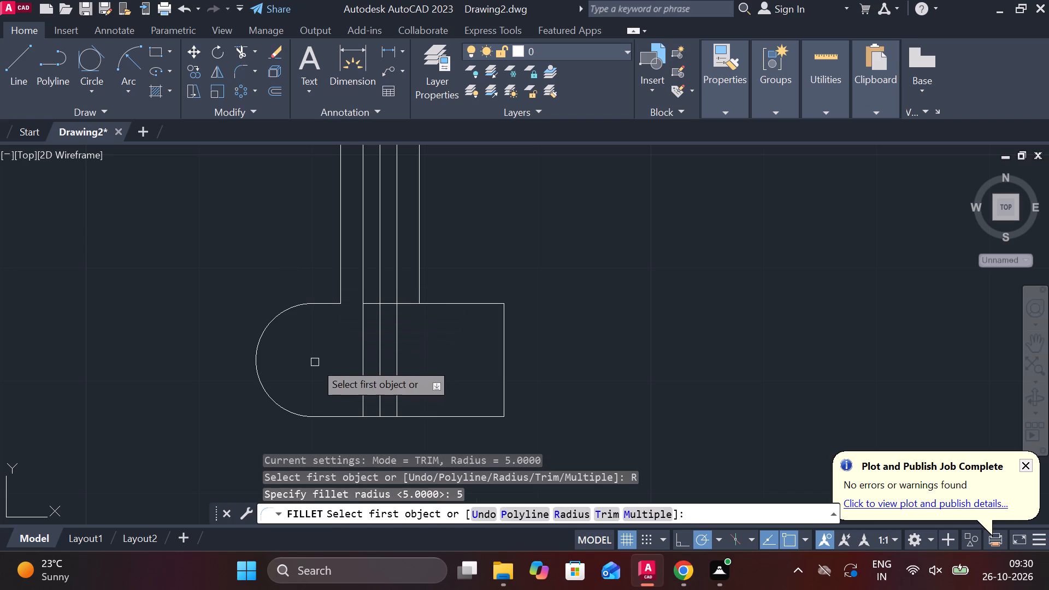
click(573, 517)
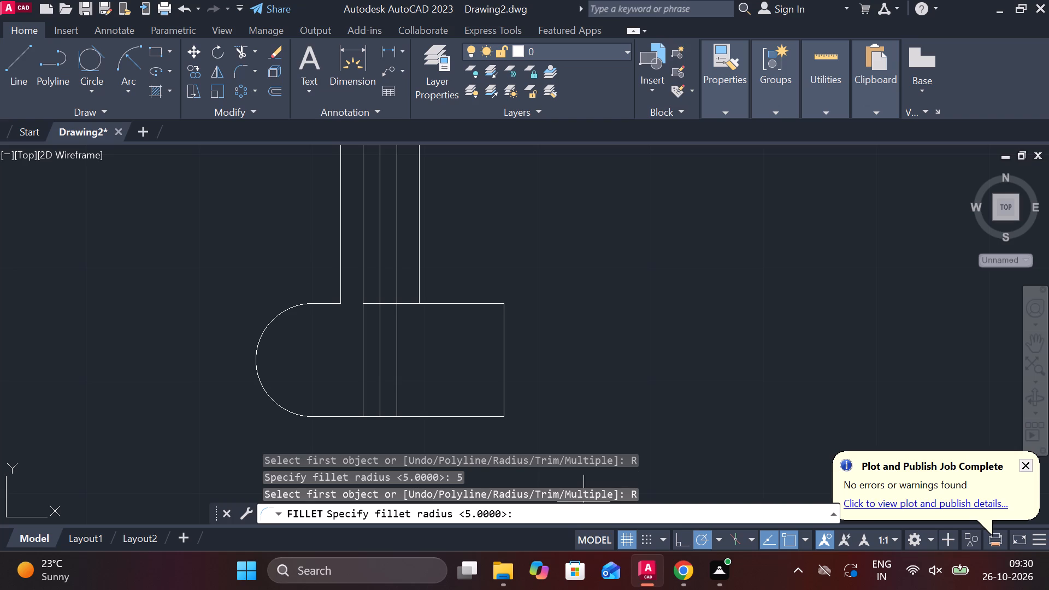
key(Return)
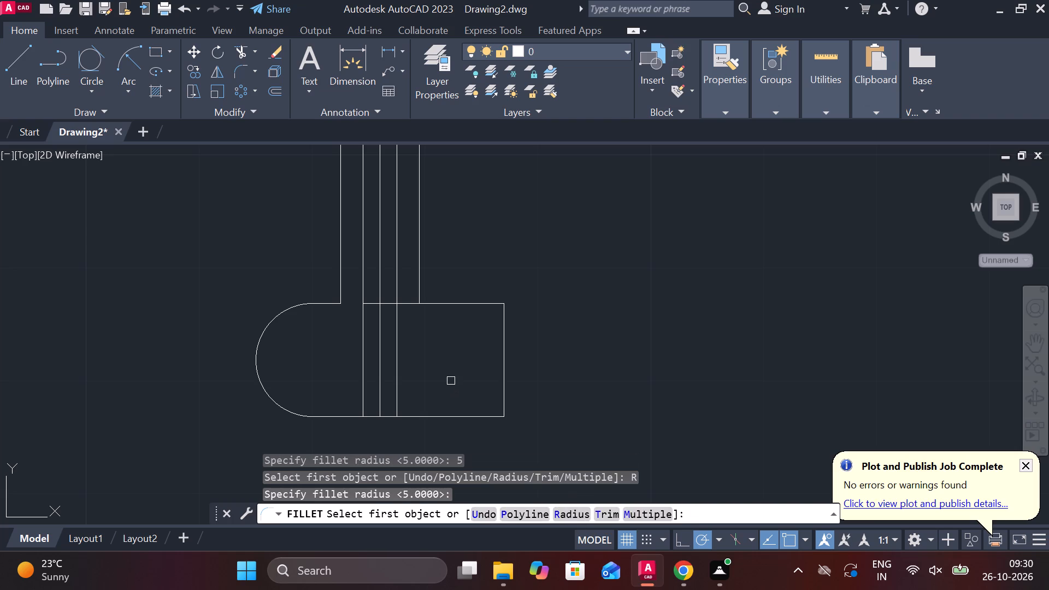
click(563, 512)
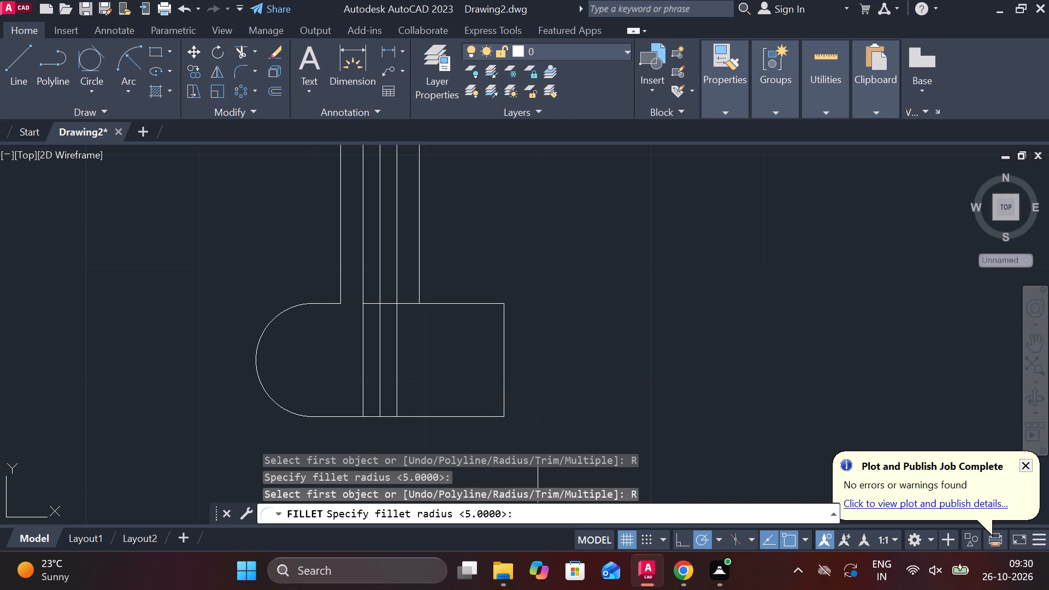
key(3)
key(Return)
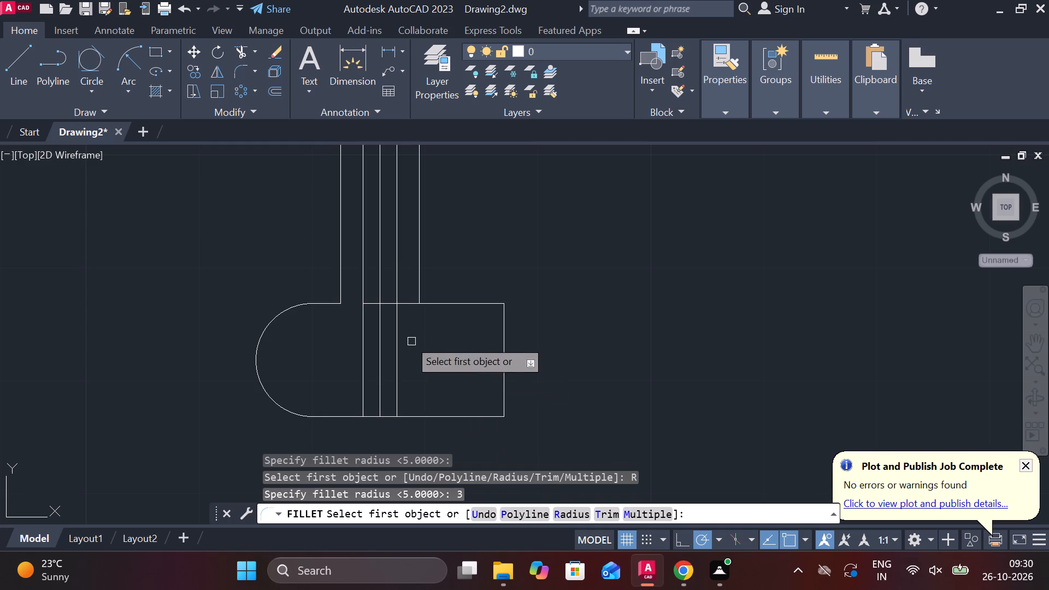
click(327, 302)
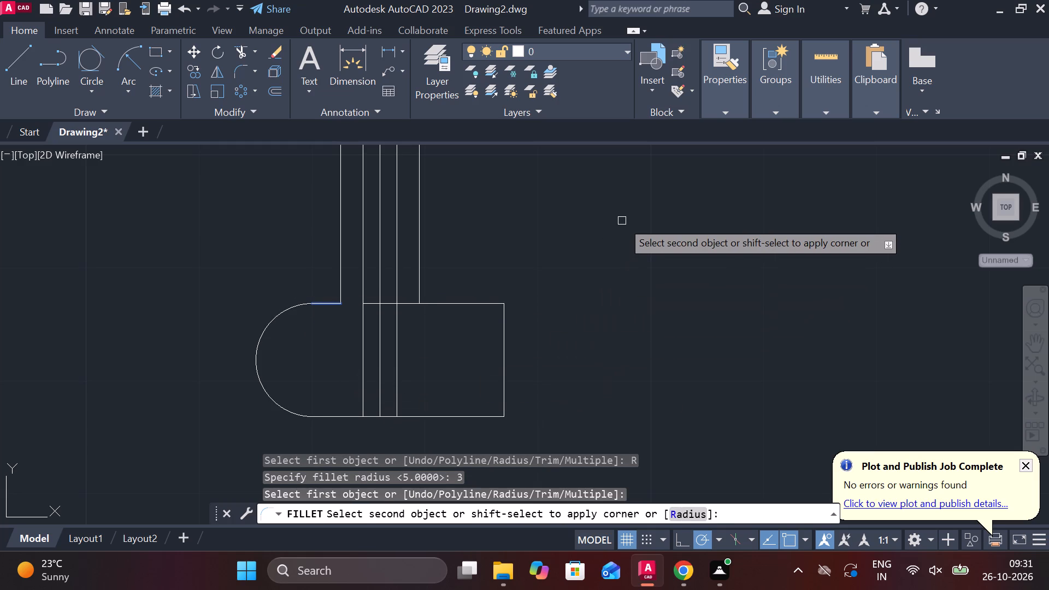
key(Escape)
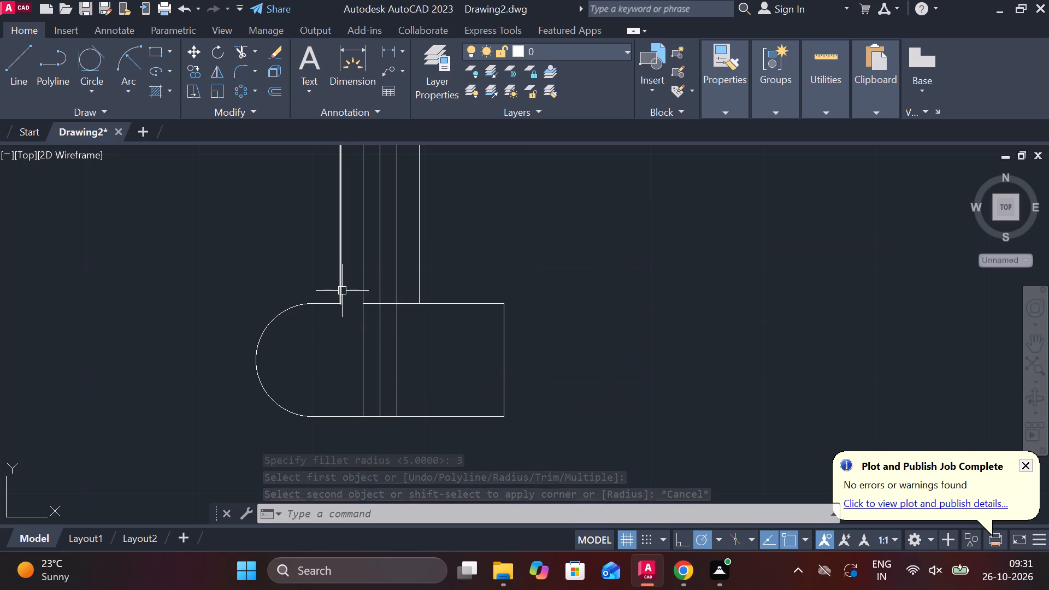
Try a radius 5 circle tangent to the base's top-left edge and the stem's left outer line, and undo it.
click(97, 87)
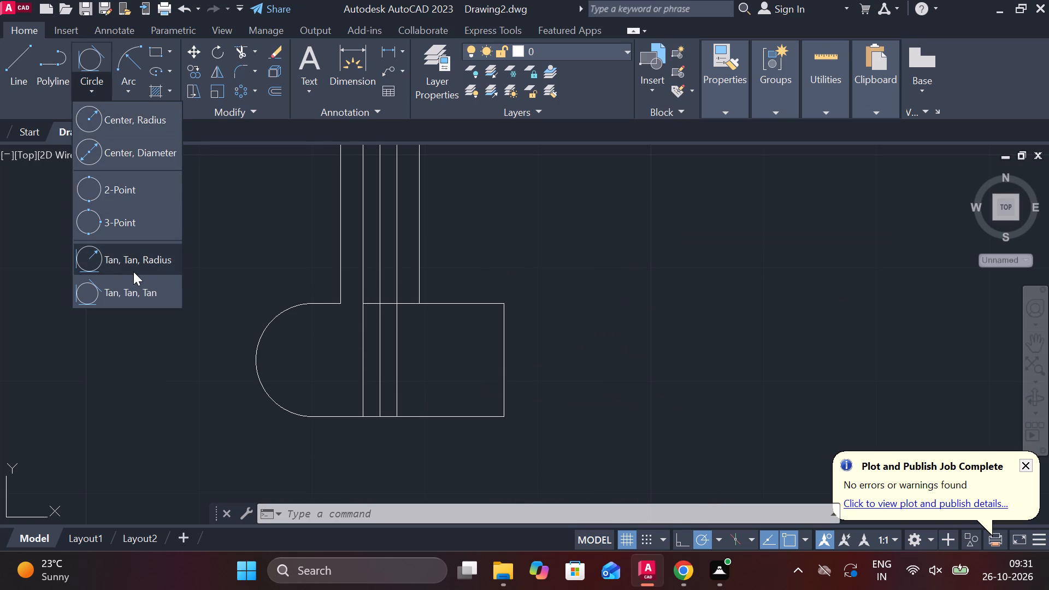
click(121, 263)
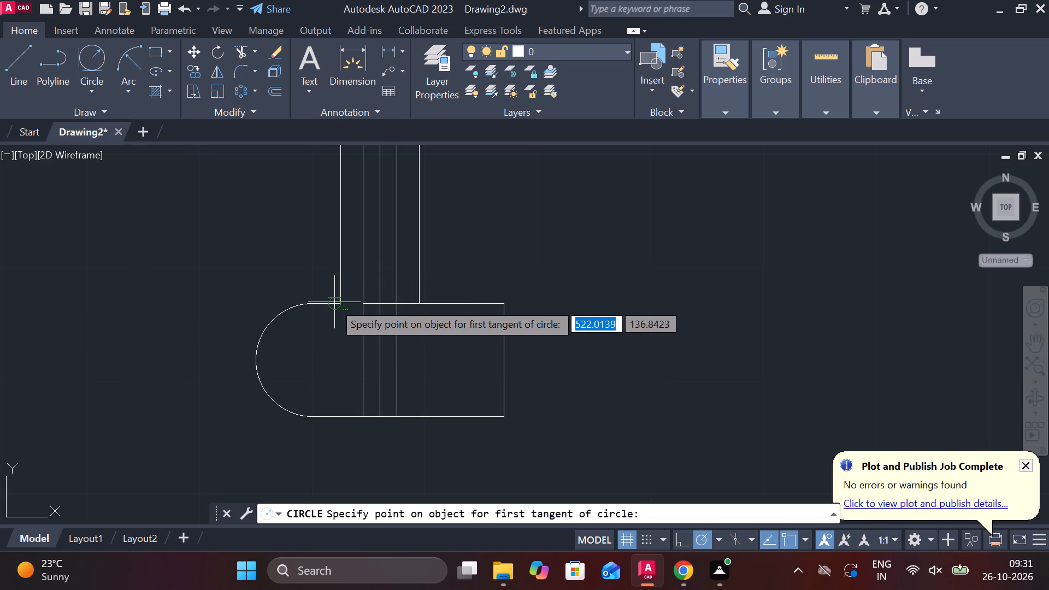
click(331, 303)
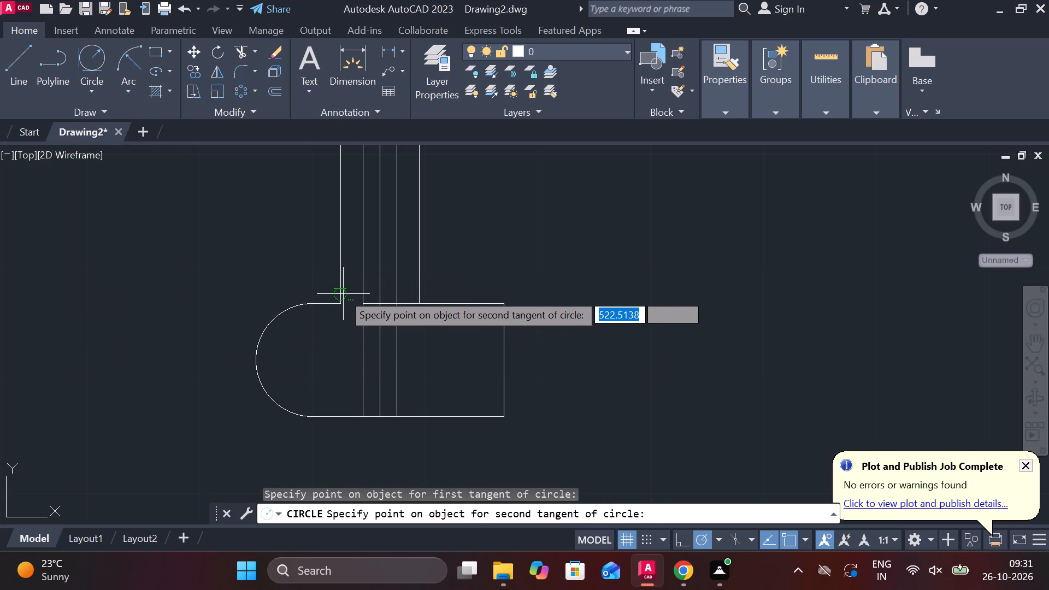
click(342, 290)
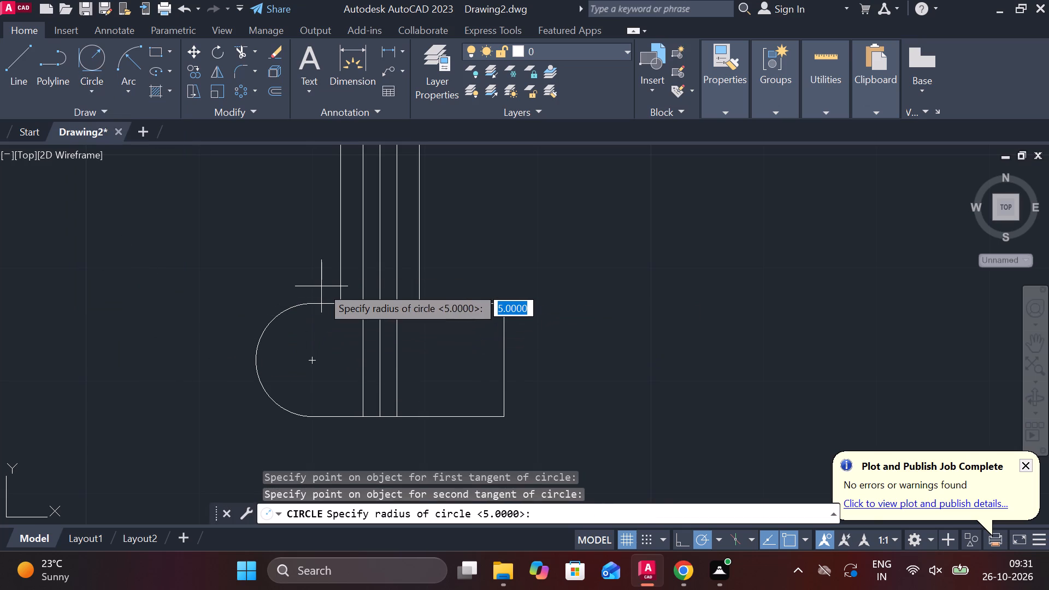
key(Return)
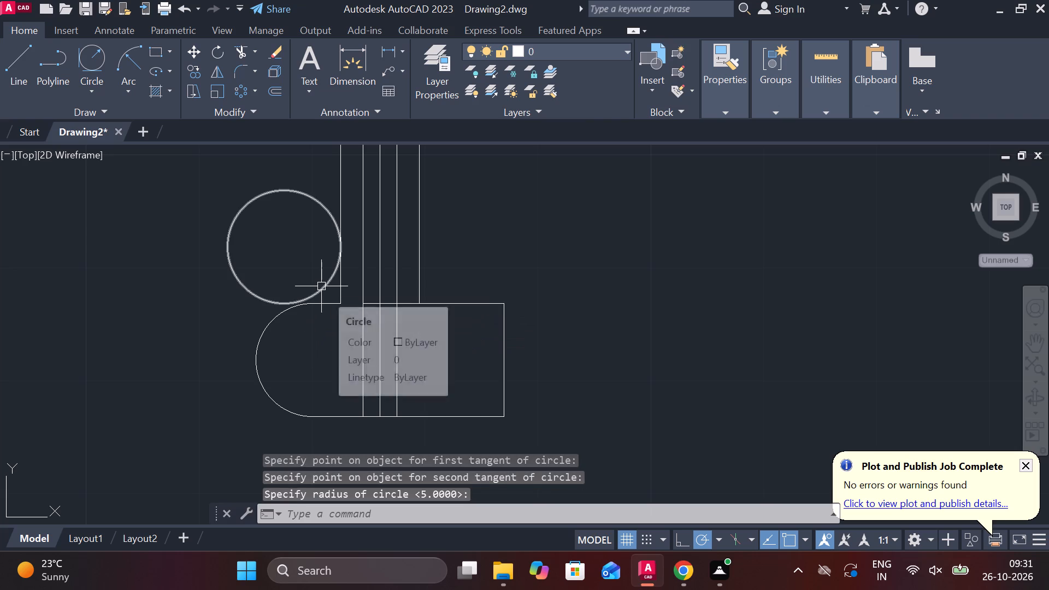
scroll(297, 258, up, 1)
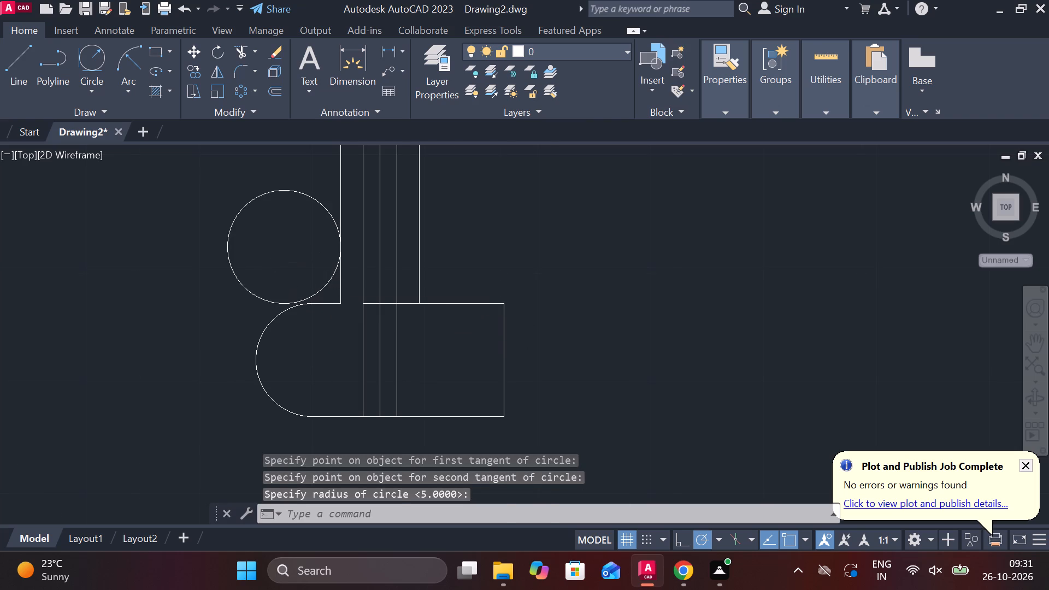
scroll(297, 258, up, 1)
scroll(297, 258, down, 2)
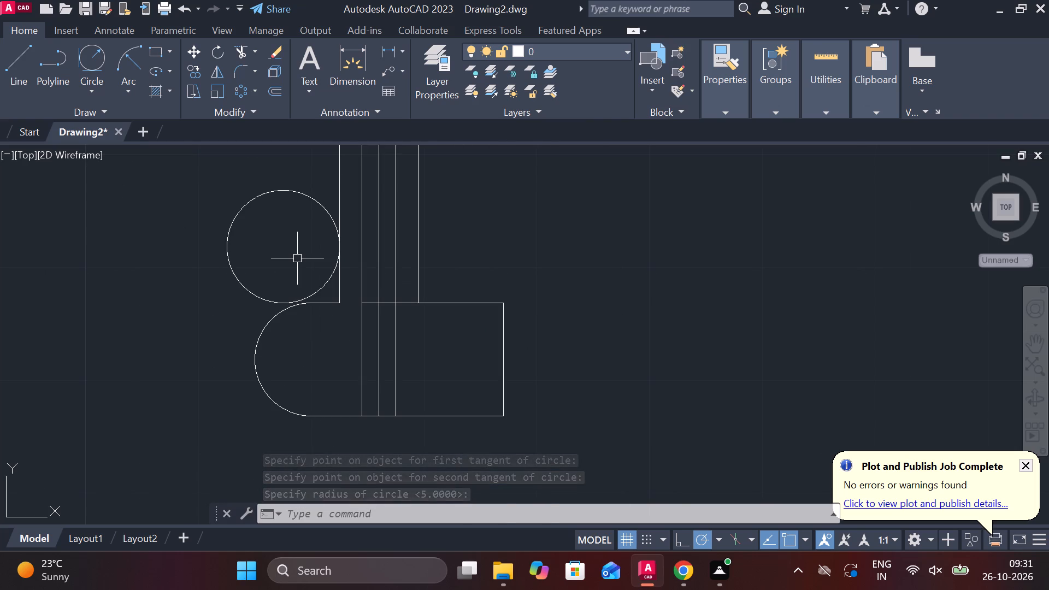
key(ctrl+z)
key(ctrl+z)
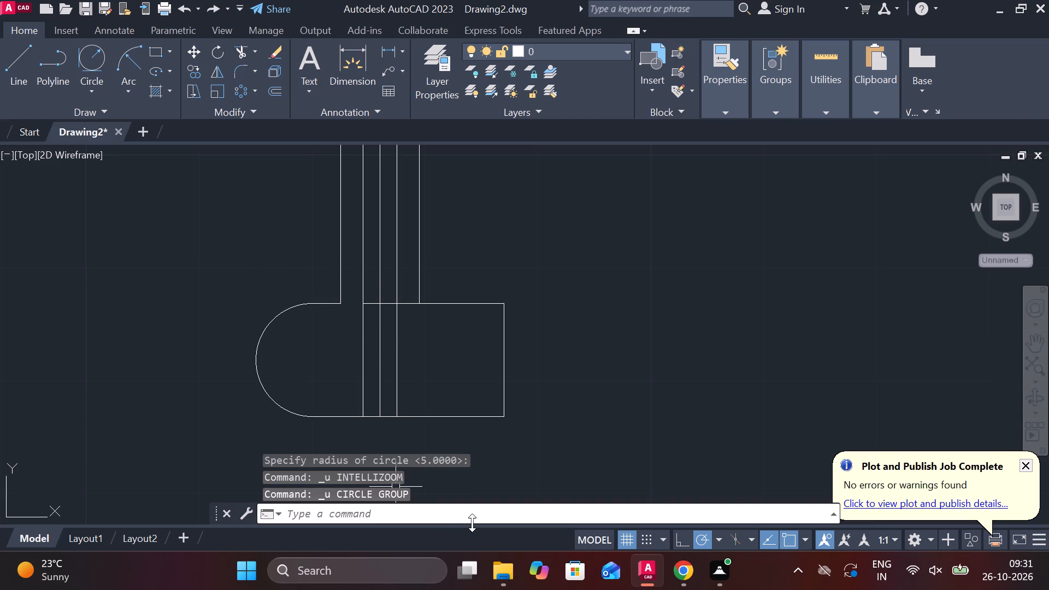
Fillet the corner between the base's top-left edge and the stem's left outer line with radius 1.5.
text(FL)
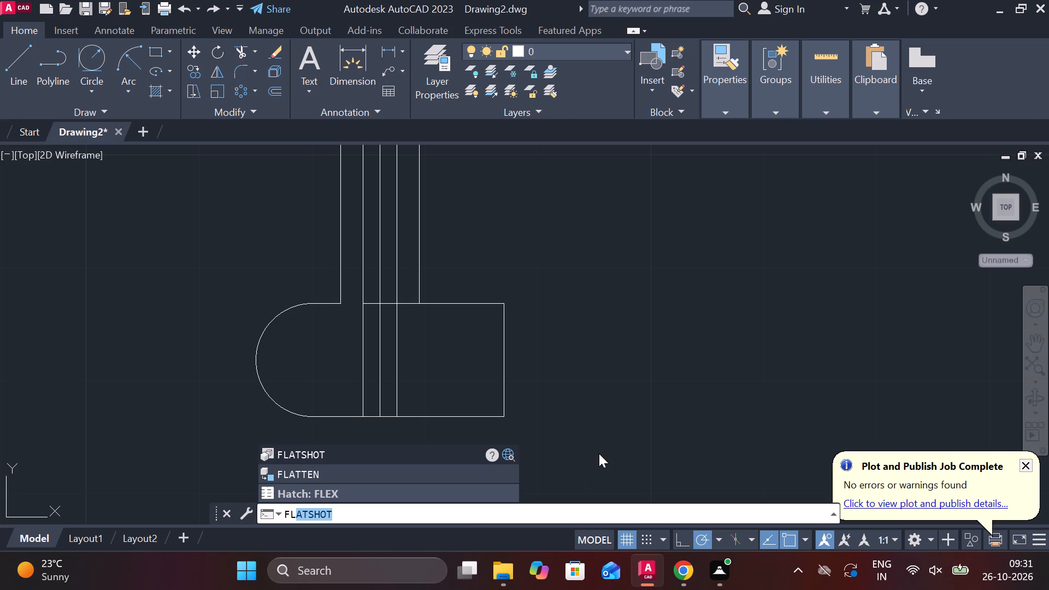
key(BackSpace)
key(BackSpace)
key(BackSpace)
key(BackSpace)
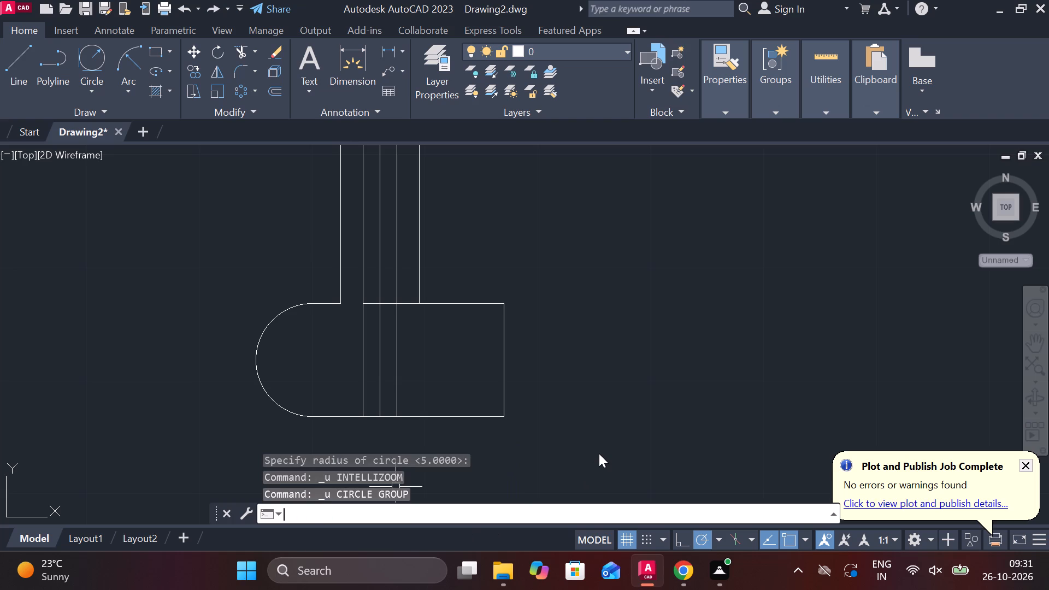
text(FI)
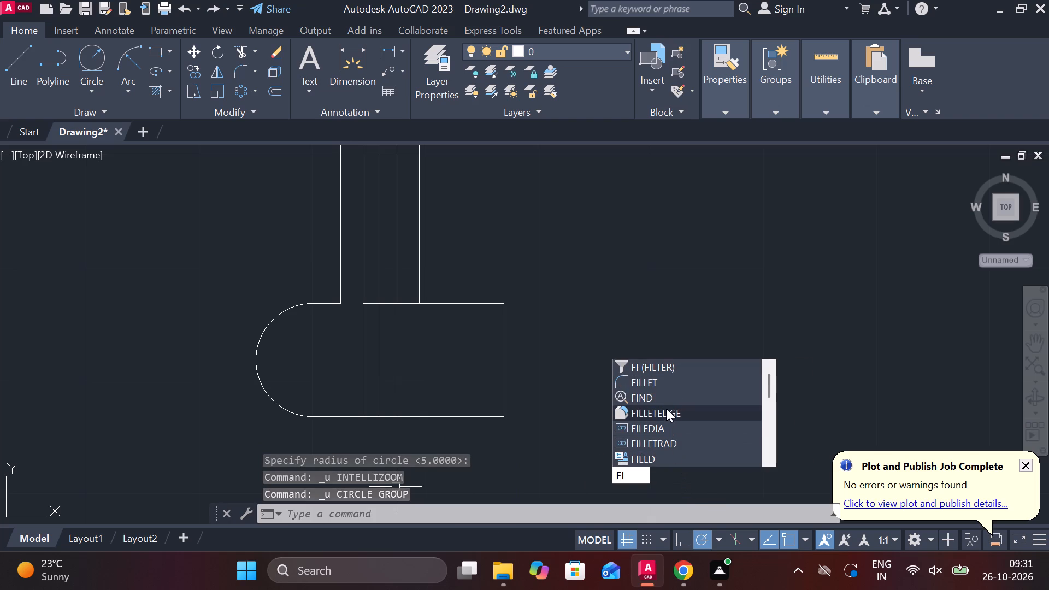
click(660, 388)
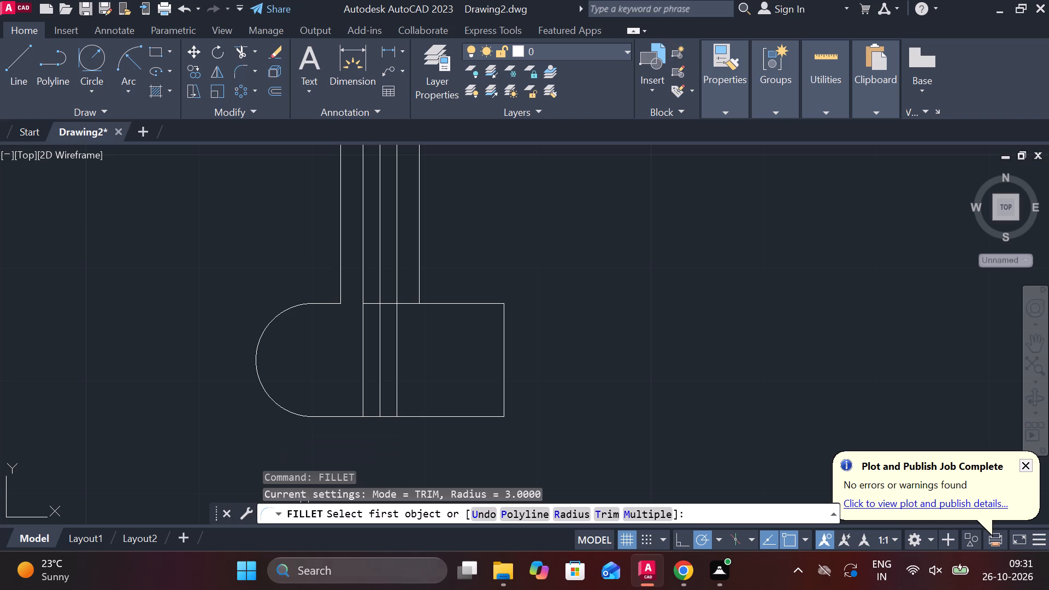
click(575, 514)
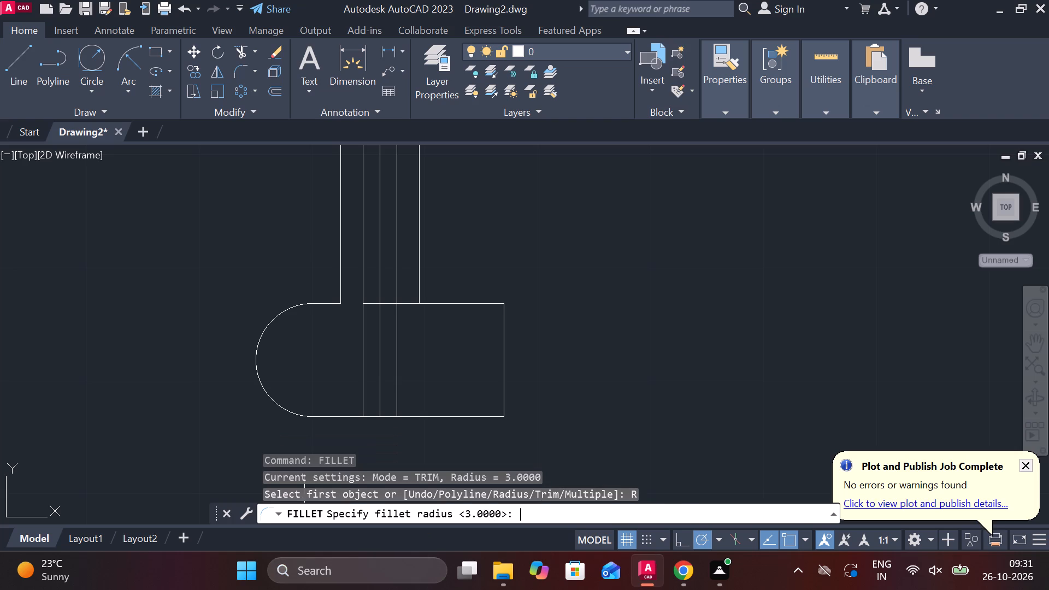
key(1)
text(.5)
key(Return)
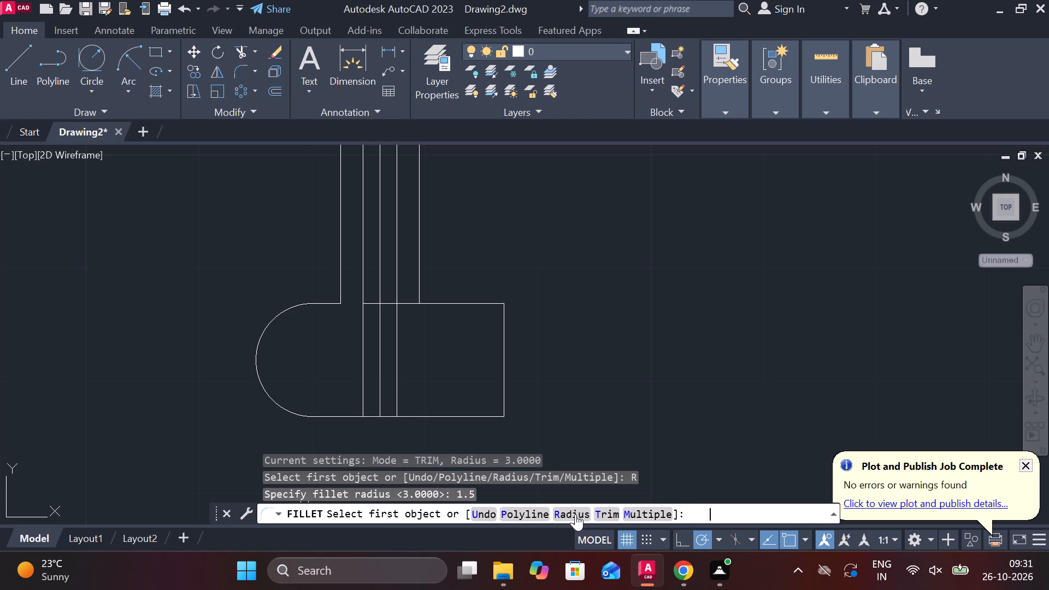
click(323, 303)
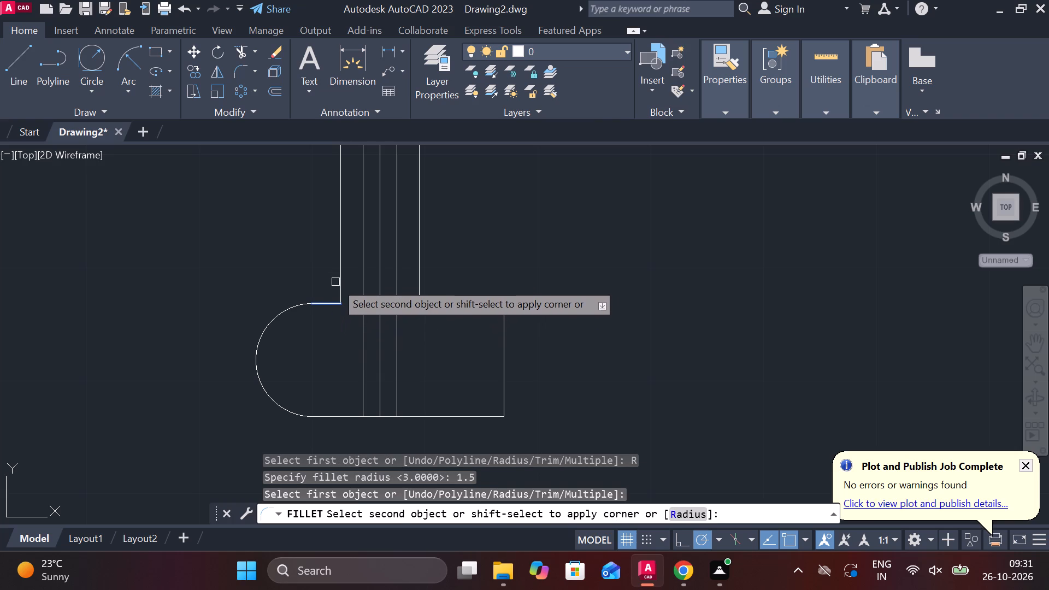
click(342, 287)
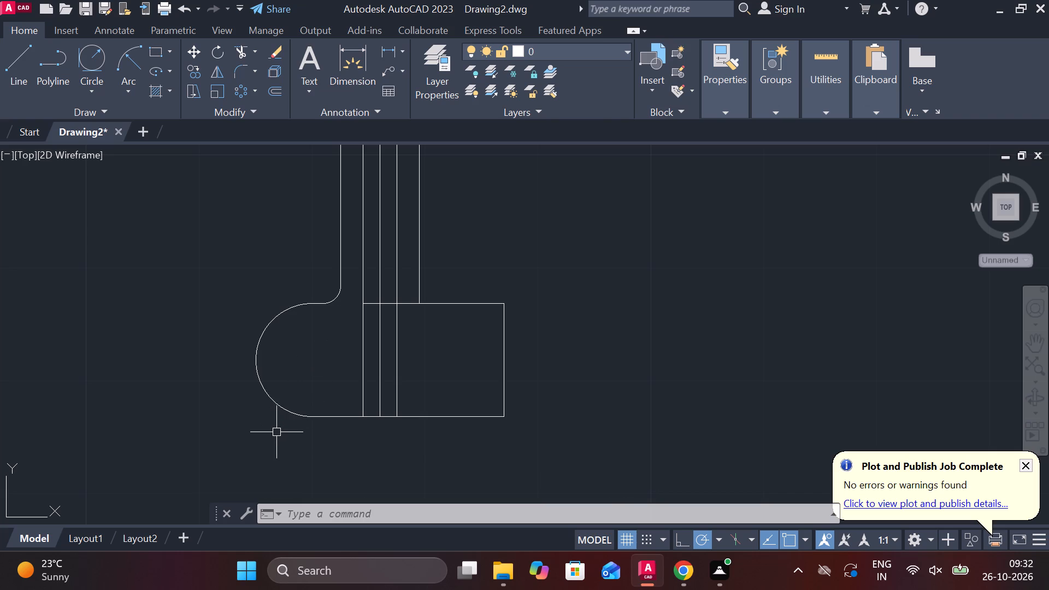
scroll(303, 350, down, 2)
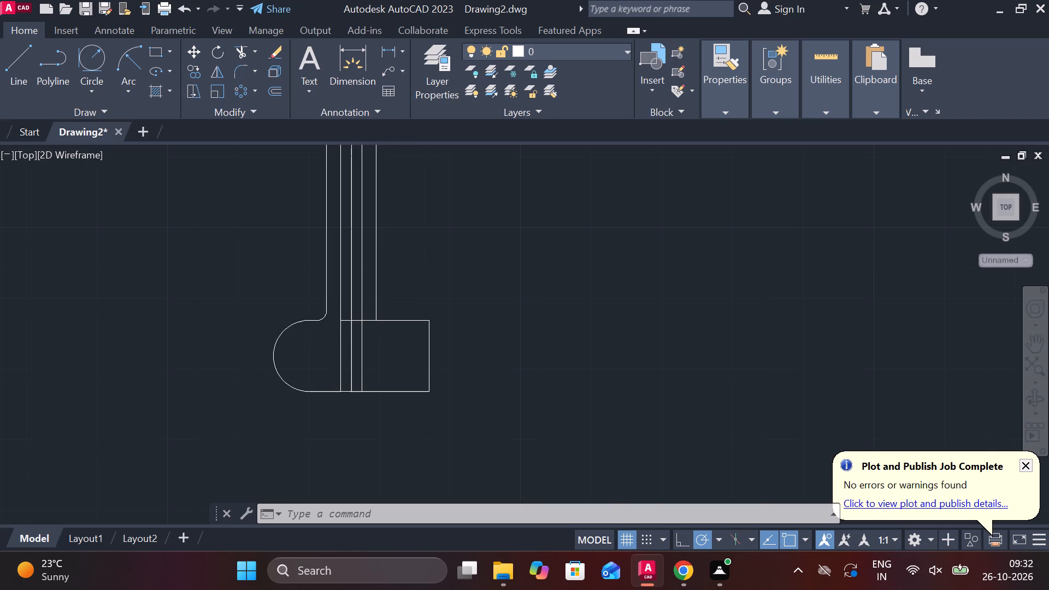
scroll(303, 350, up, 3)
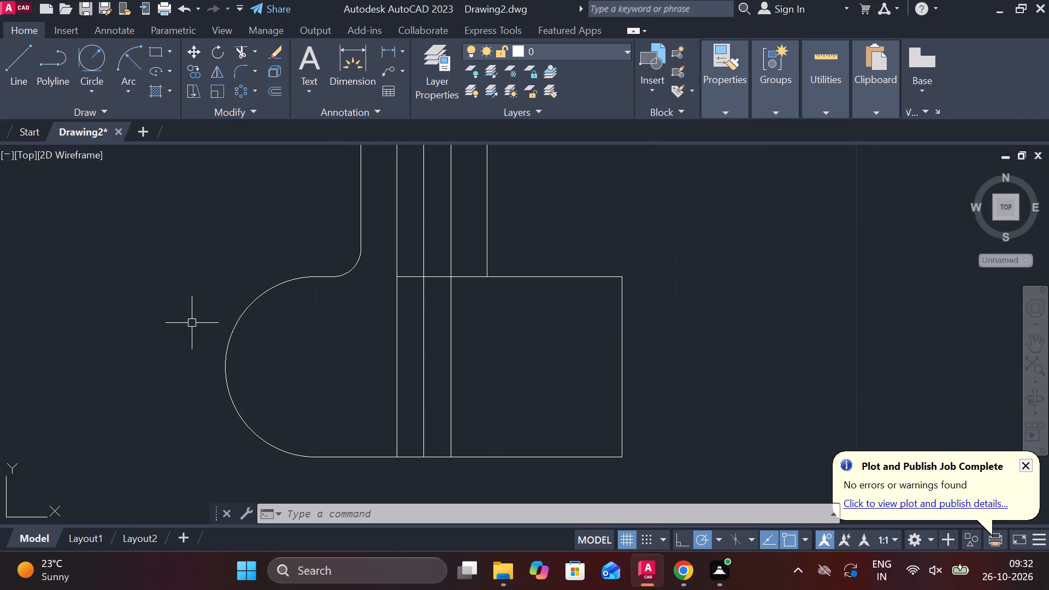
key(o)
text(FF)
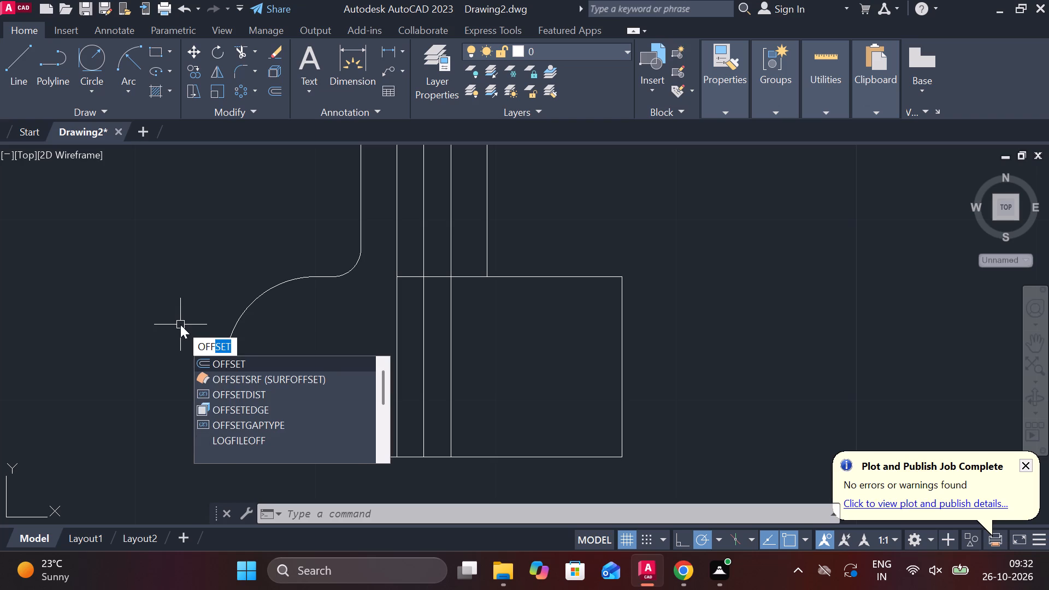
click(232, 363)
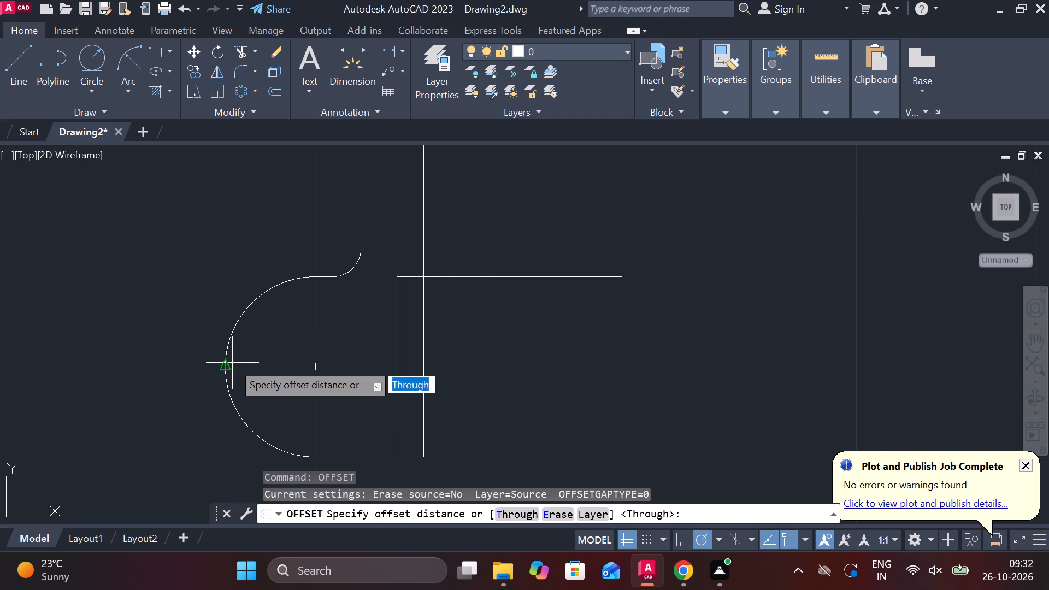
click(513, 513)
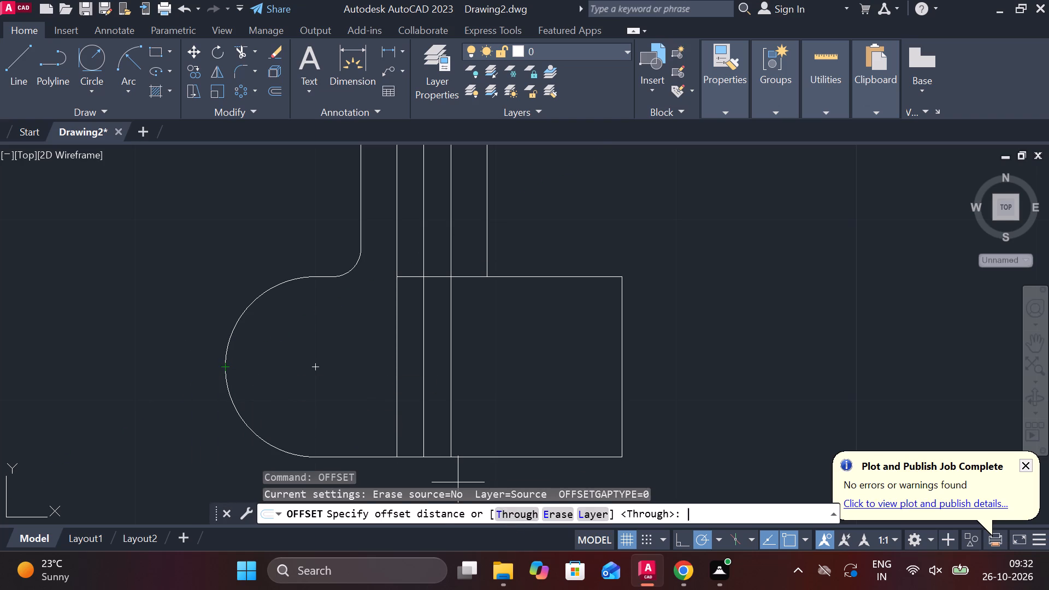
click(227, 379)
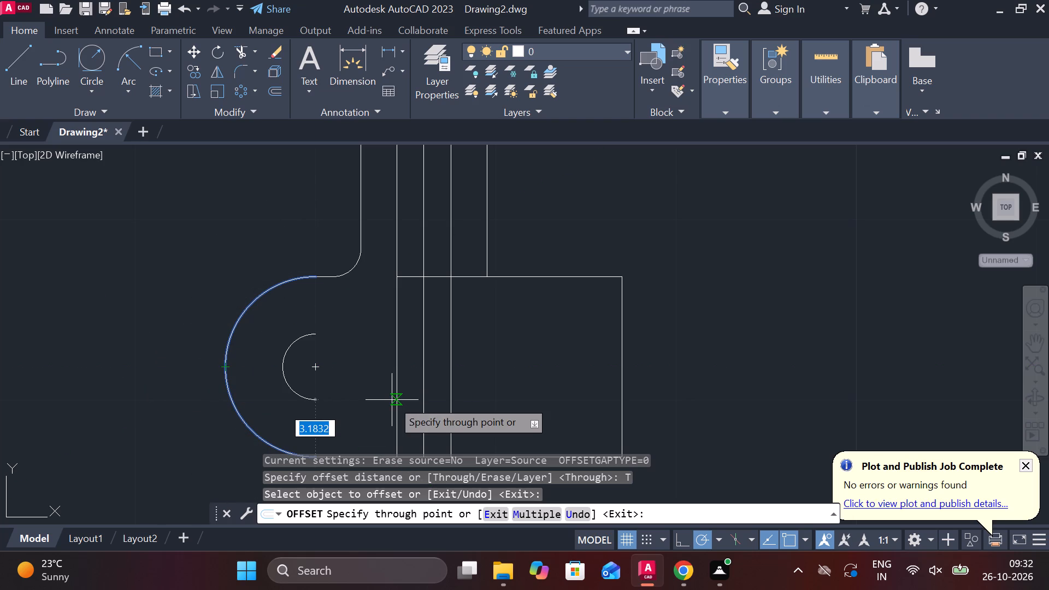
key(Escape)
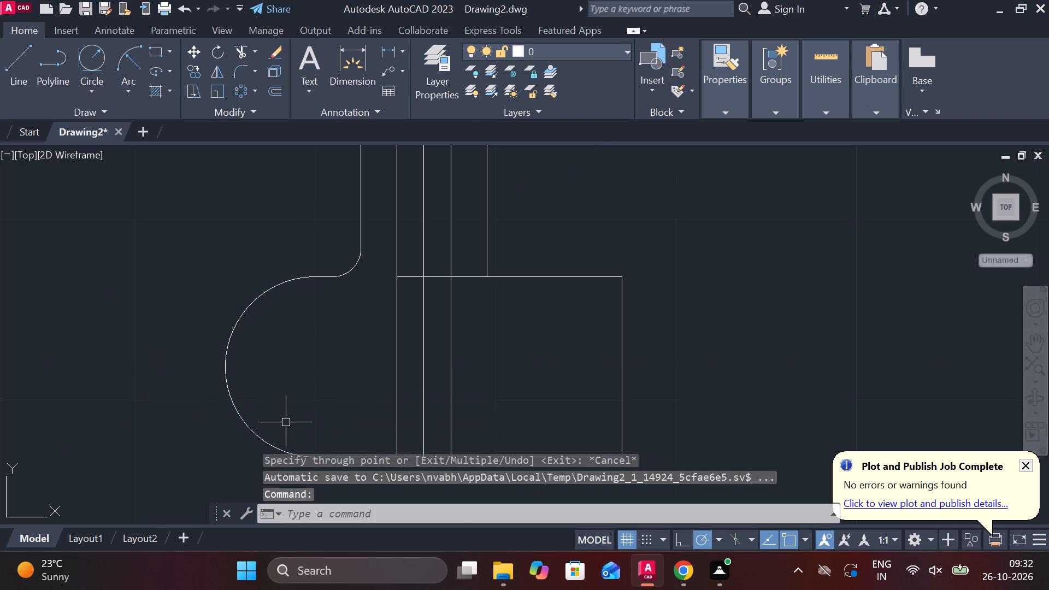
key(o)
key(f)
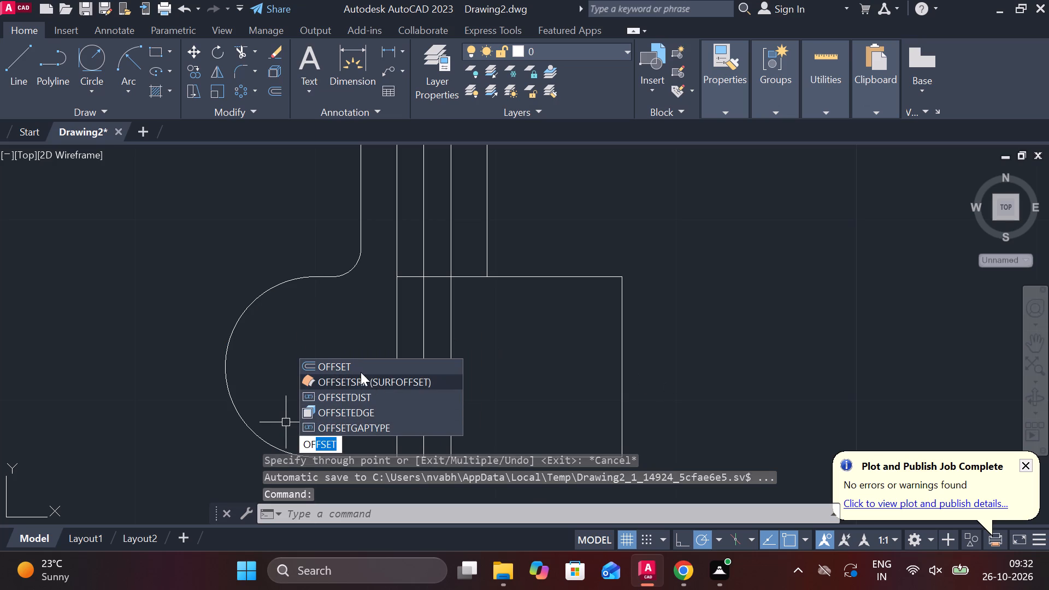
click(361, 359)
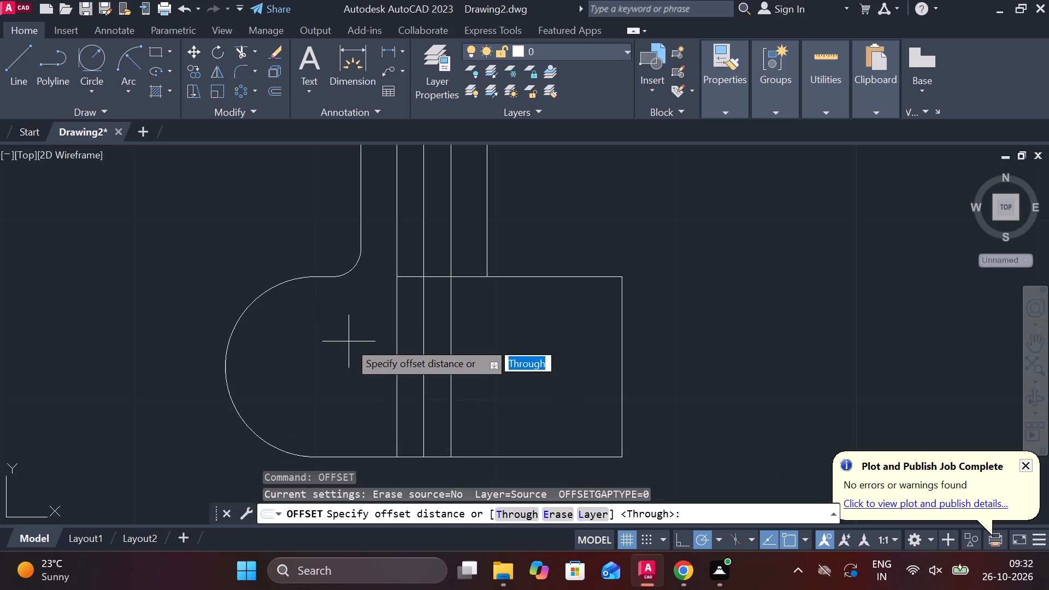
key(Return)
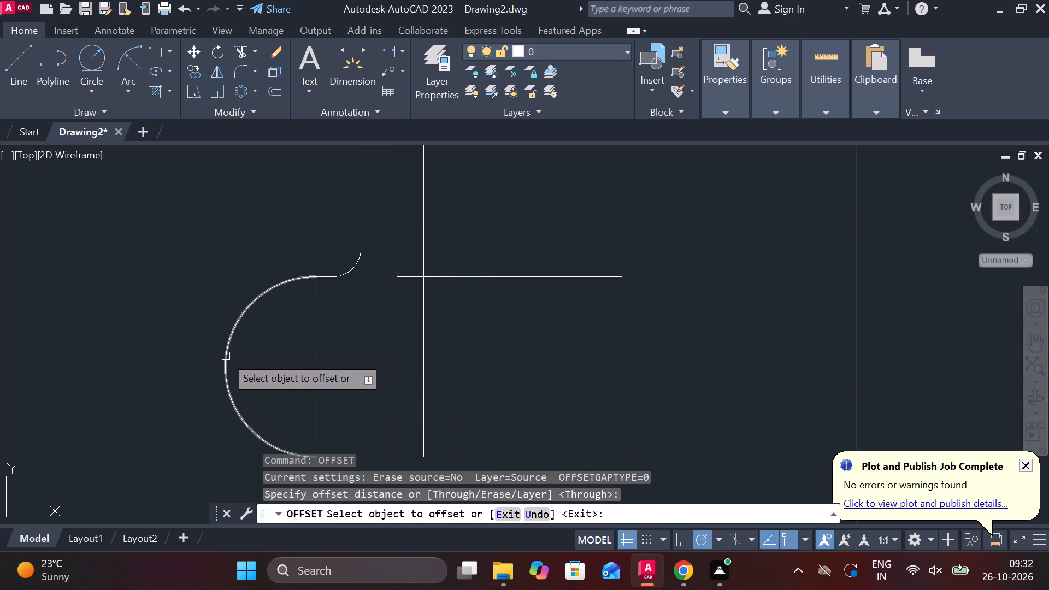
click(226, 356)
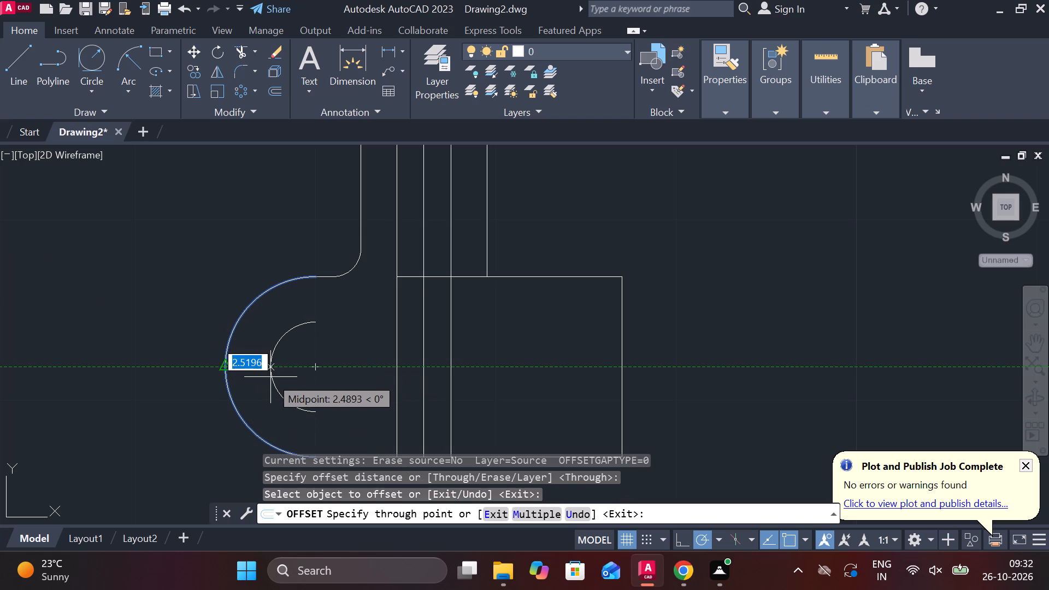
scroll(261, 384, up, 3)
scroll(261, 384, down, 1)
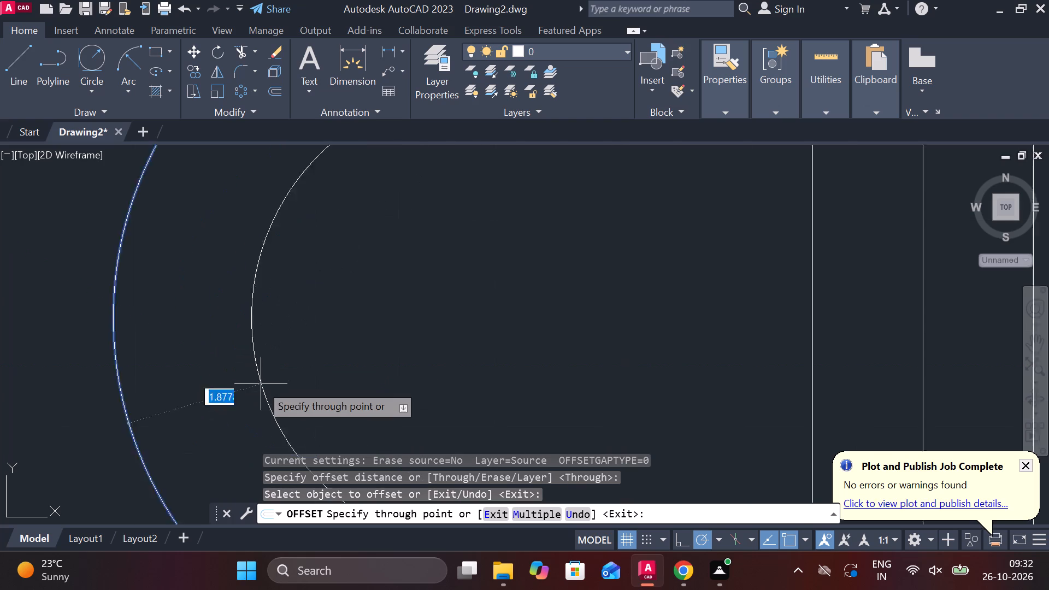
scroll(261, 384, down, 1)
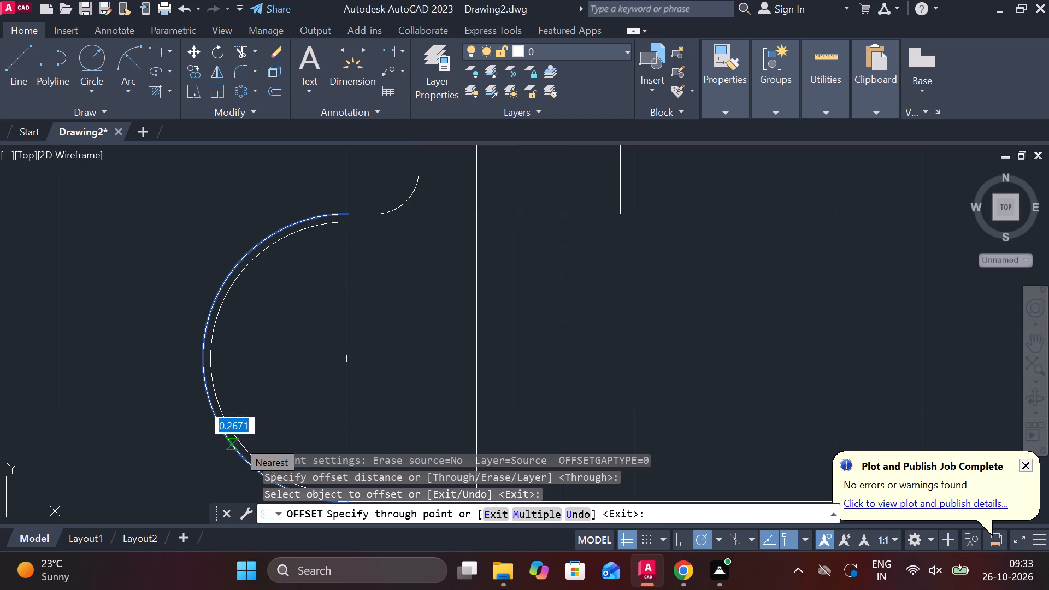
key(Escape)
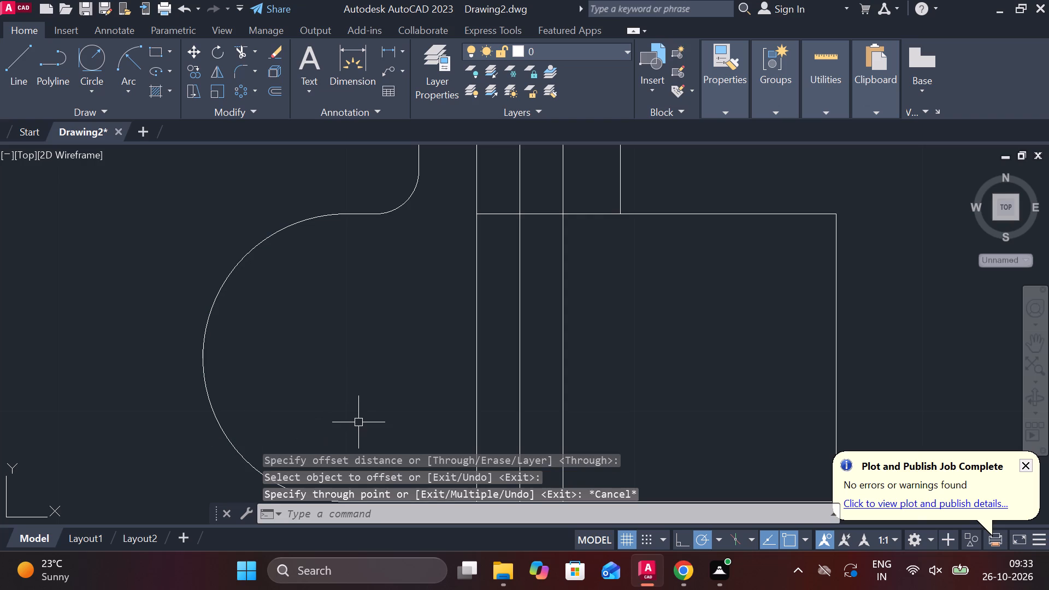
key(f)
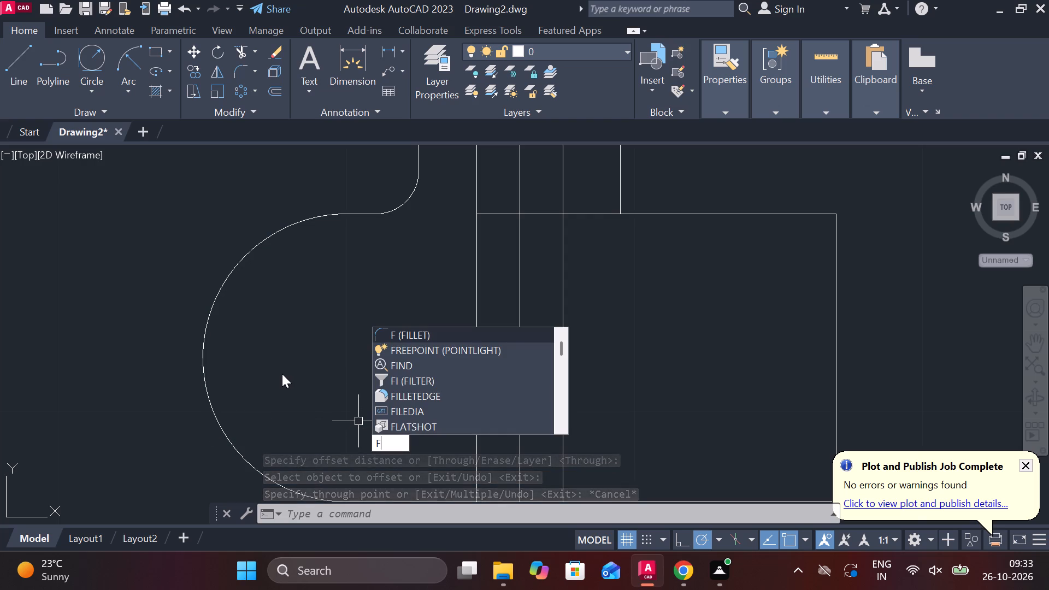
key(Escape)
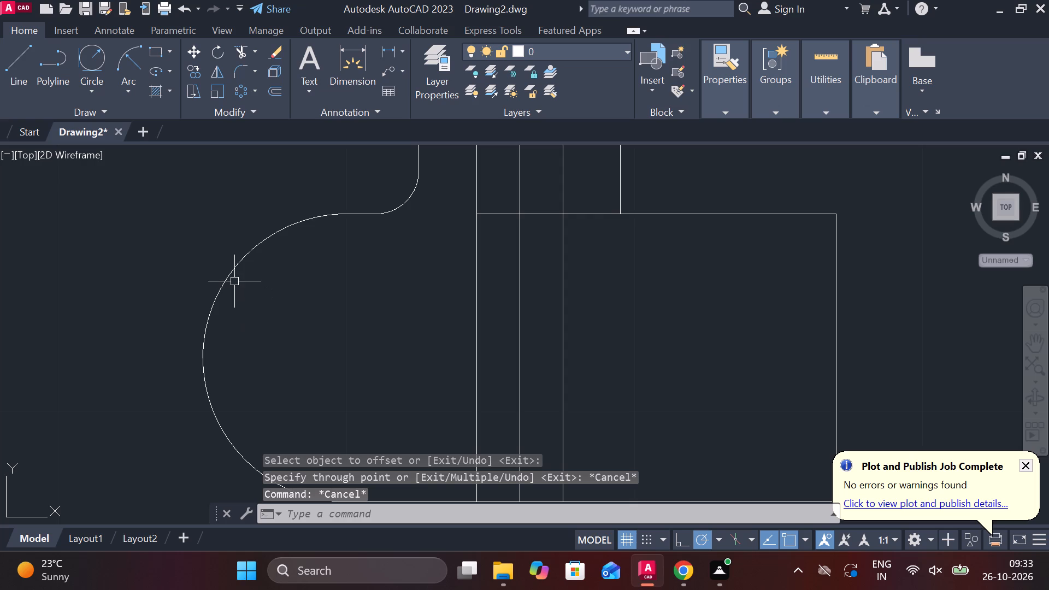
Select the base's rounded left-end arc and the fillet arc between the base's top edge and the stem's left outer line.
click(229, 280)
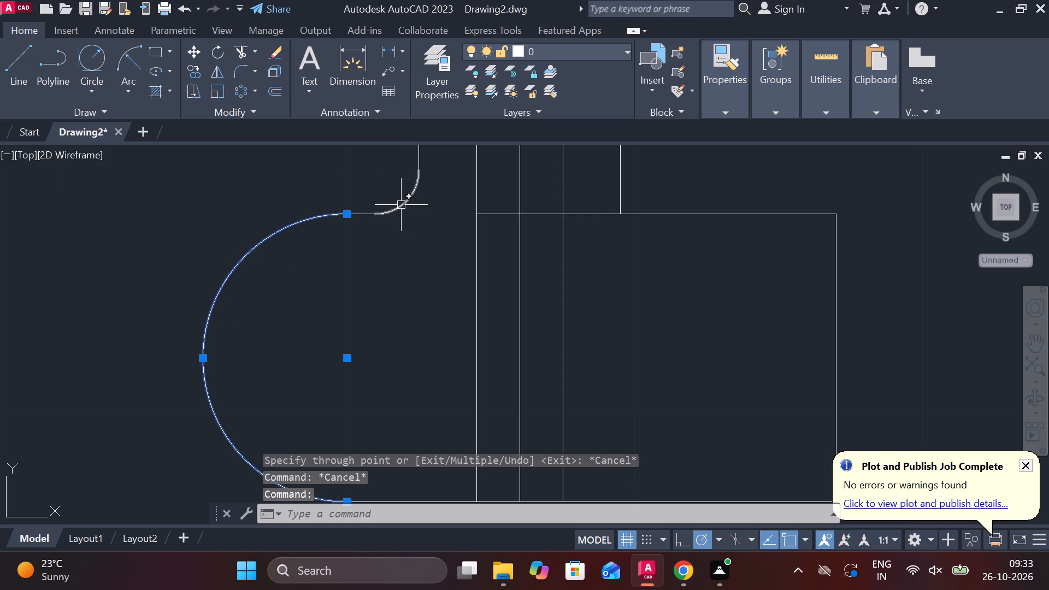
click(406, 204)
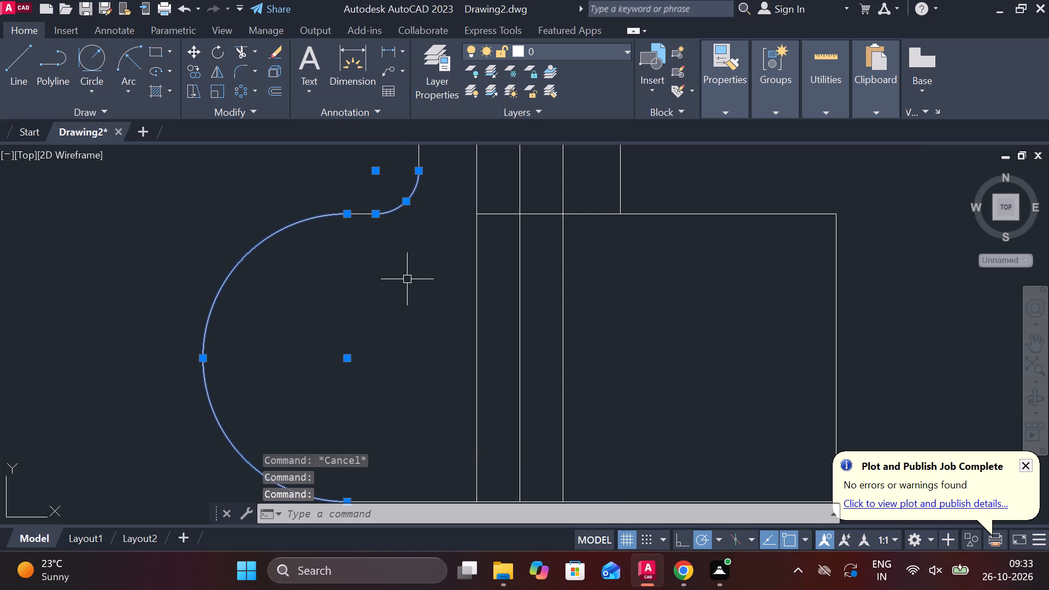
scroll(407, 279, down, 5)
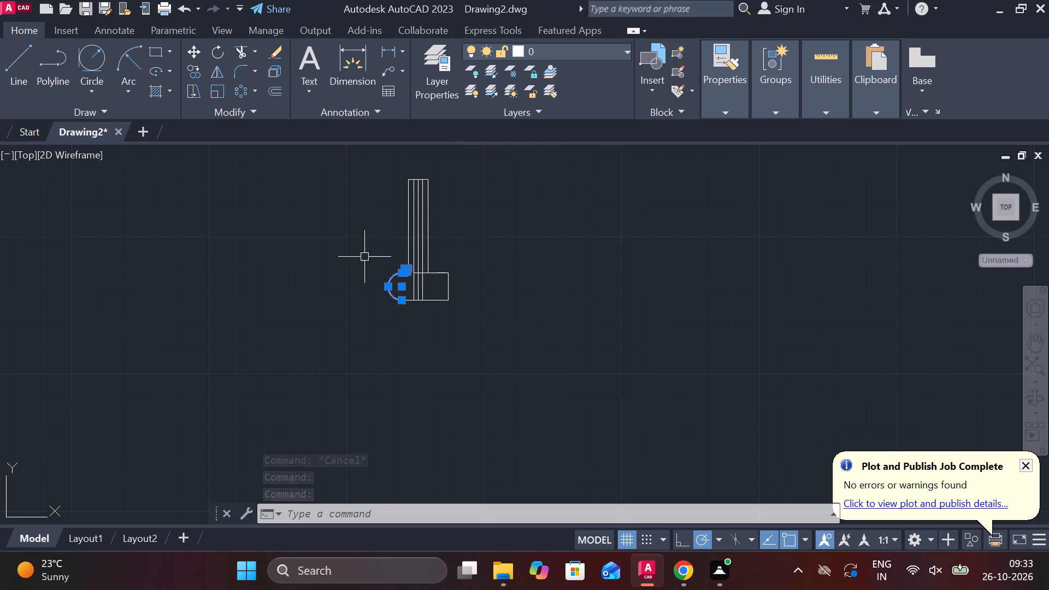
scroll(379, 217, up, 3)
scroll(379, 217, down, 2)
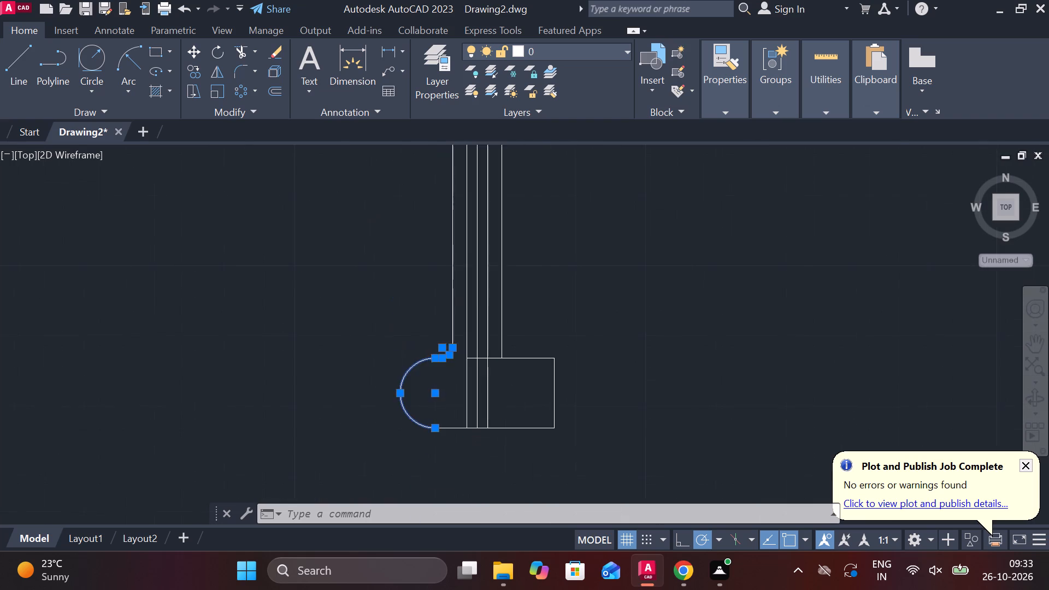
scroll(379, 217, down, 1)
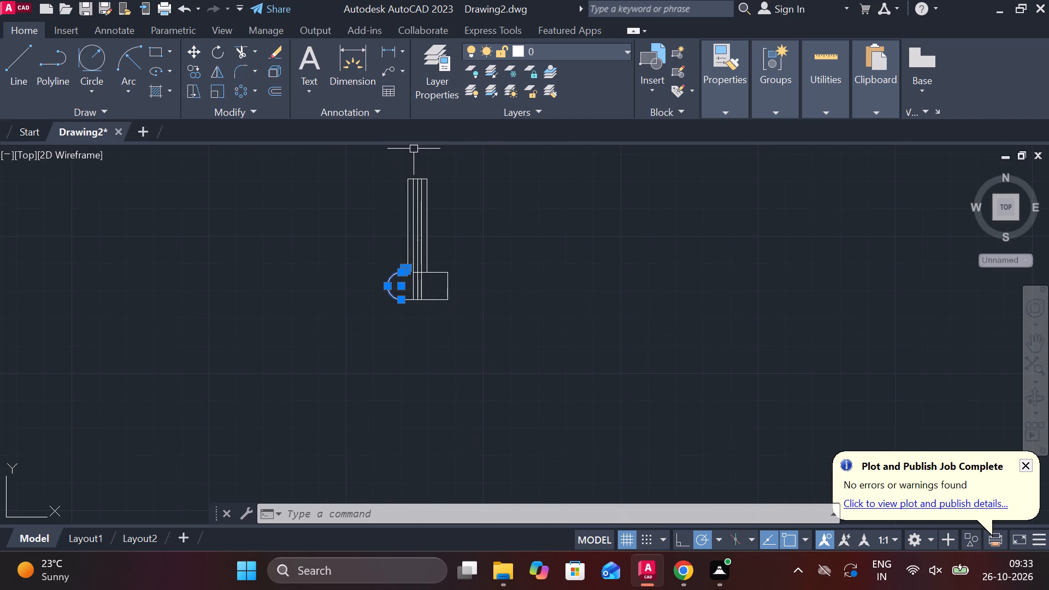
scroll(414, 150, up, 3)
scroll(414, 150, down, 2)
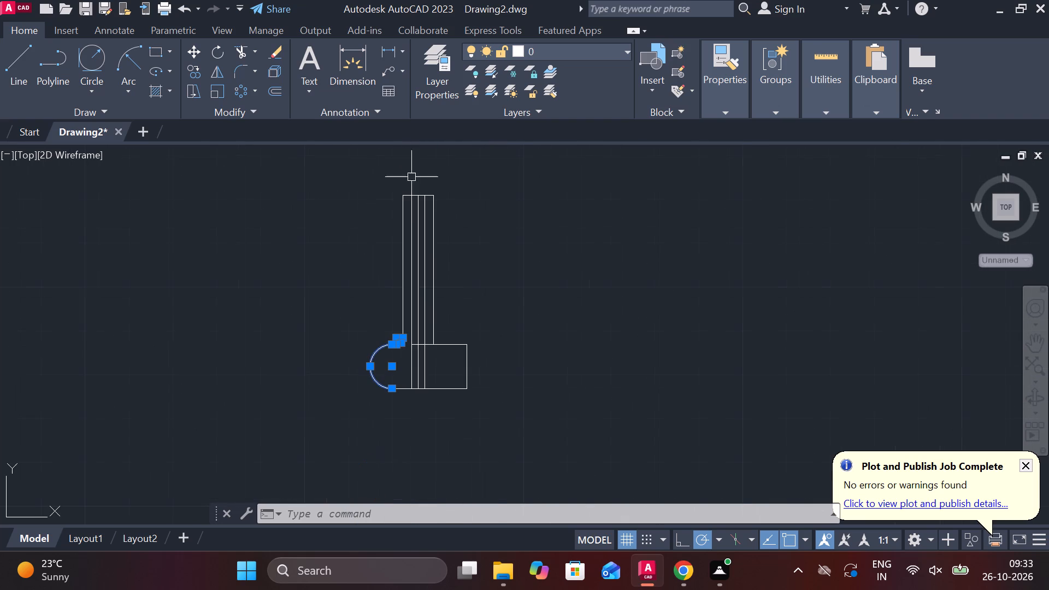
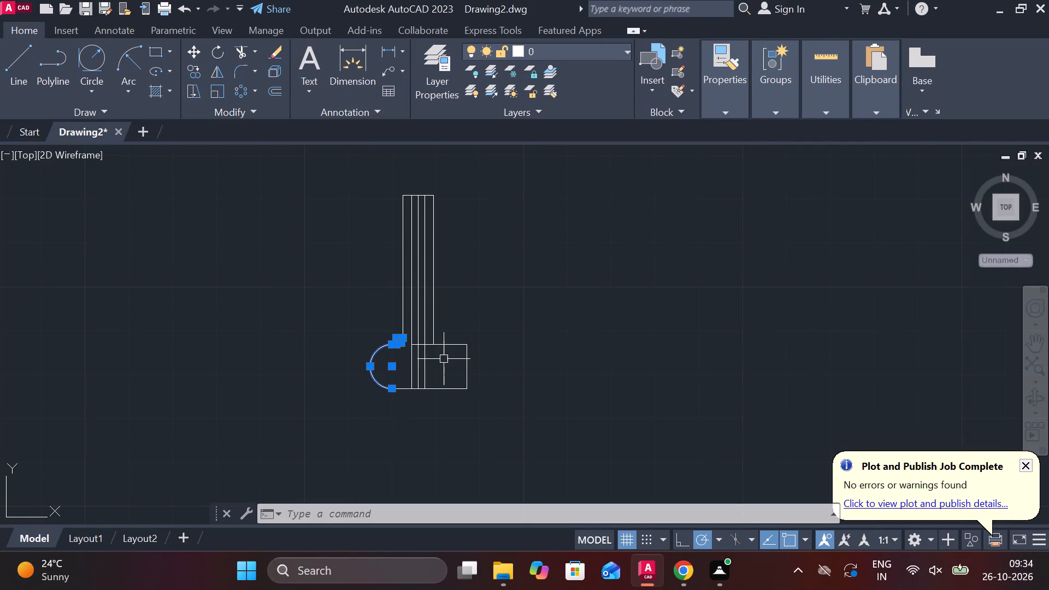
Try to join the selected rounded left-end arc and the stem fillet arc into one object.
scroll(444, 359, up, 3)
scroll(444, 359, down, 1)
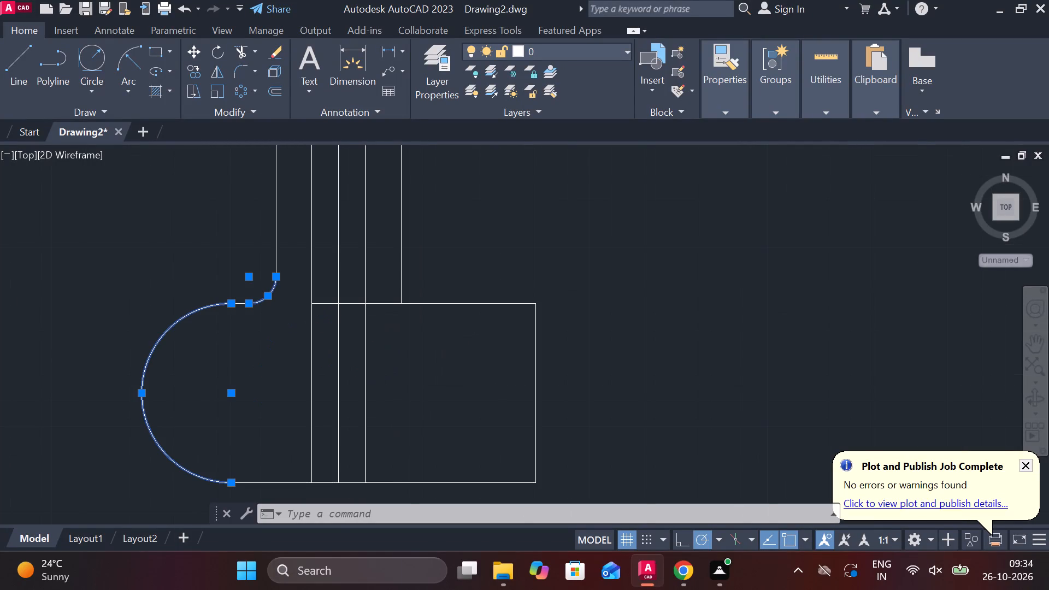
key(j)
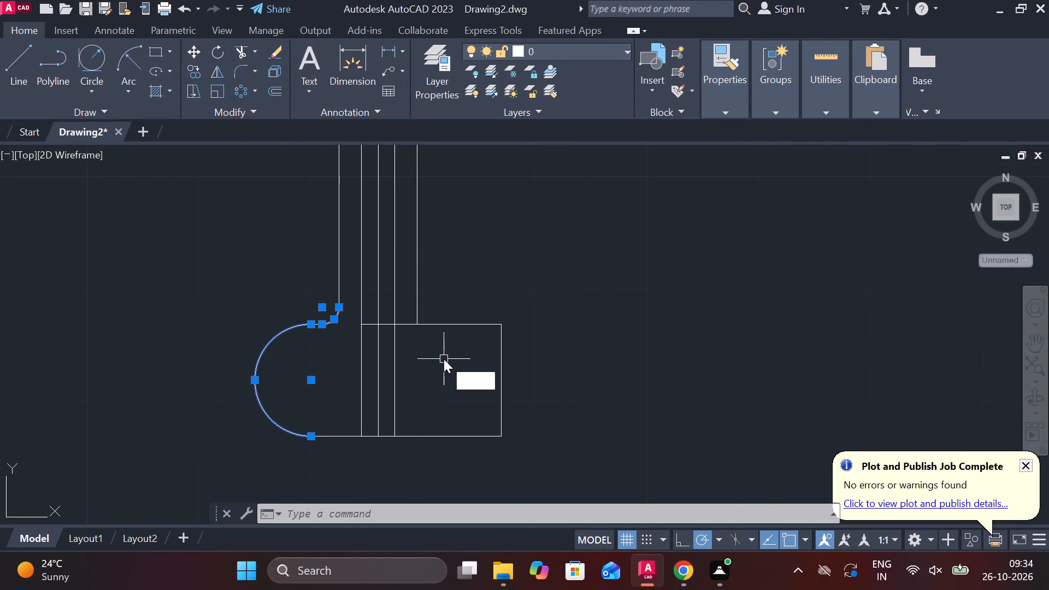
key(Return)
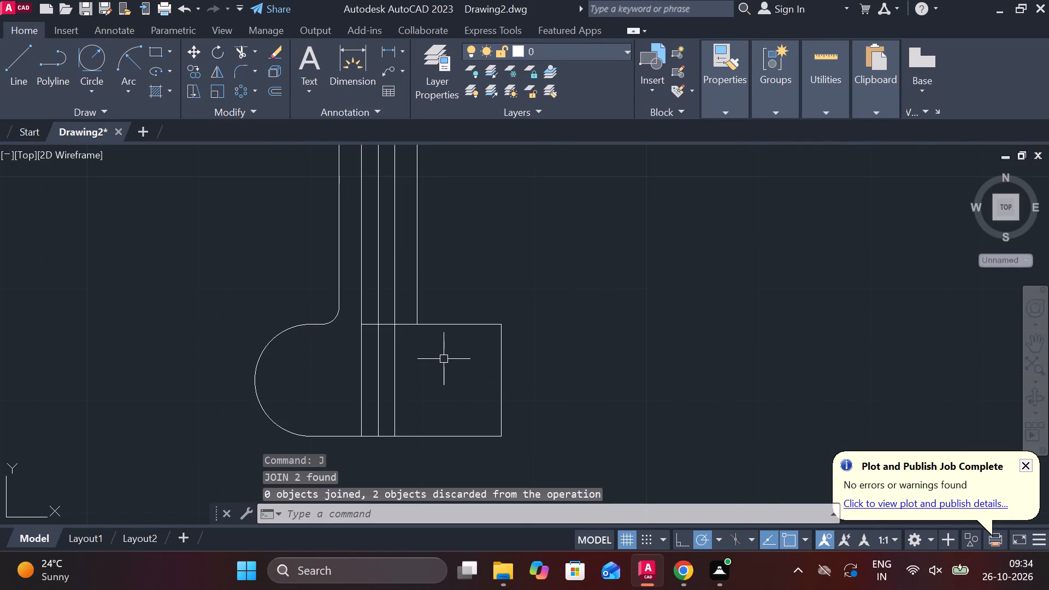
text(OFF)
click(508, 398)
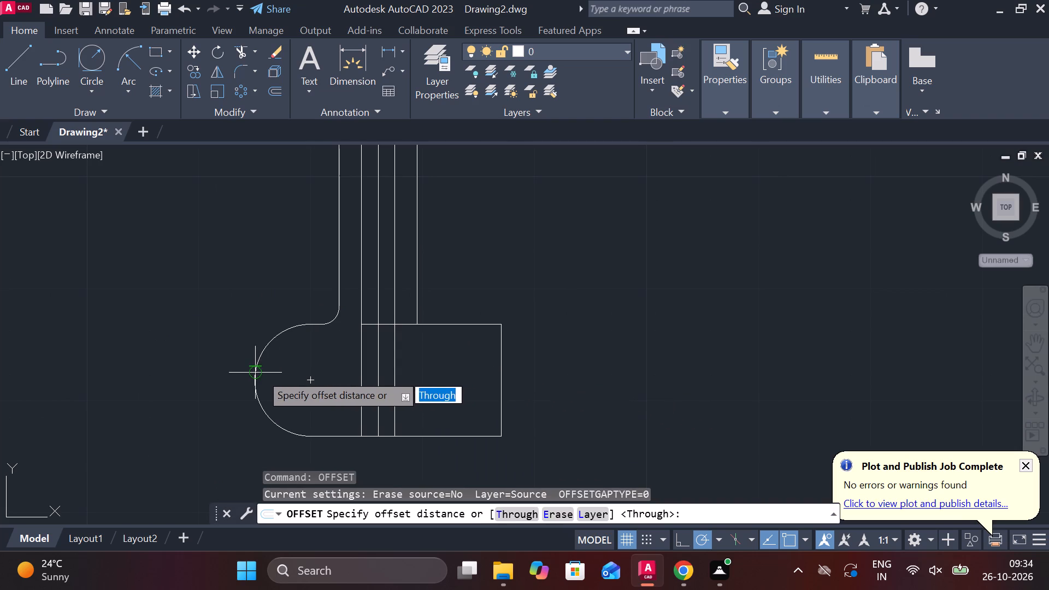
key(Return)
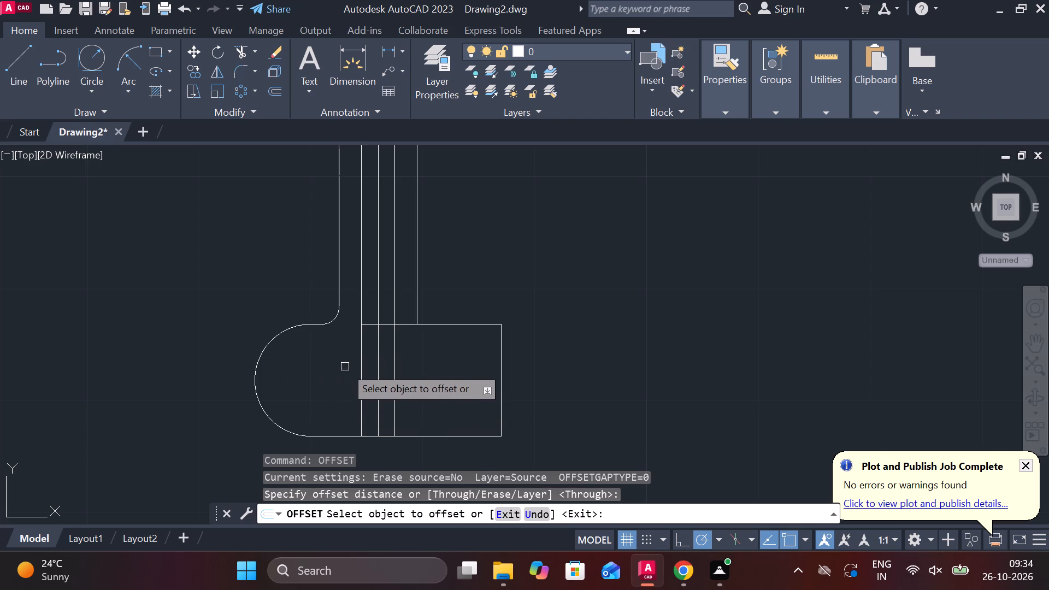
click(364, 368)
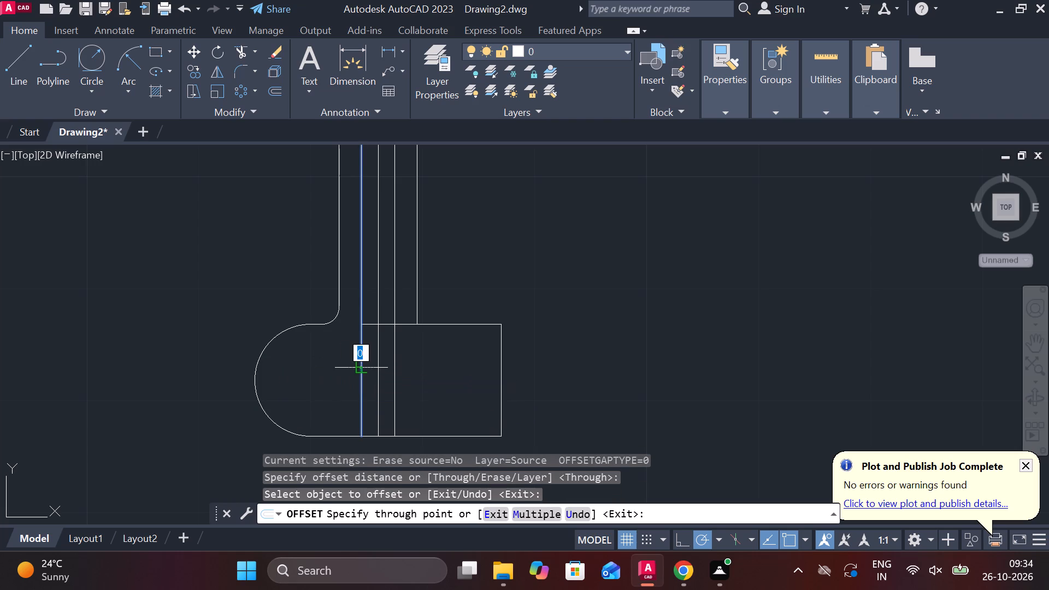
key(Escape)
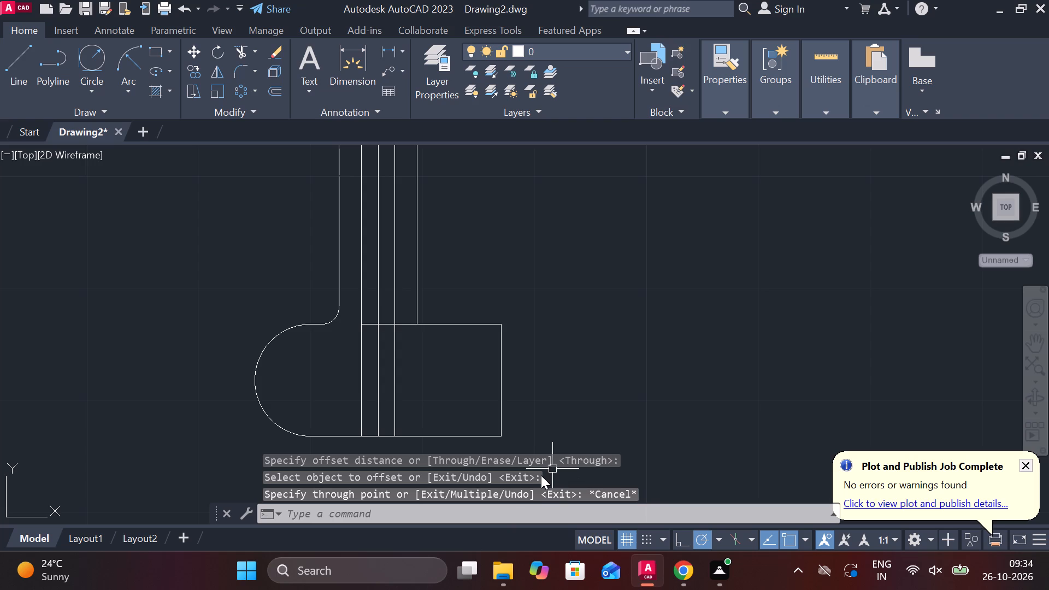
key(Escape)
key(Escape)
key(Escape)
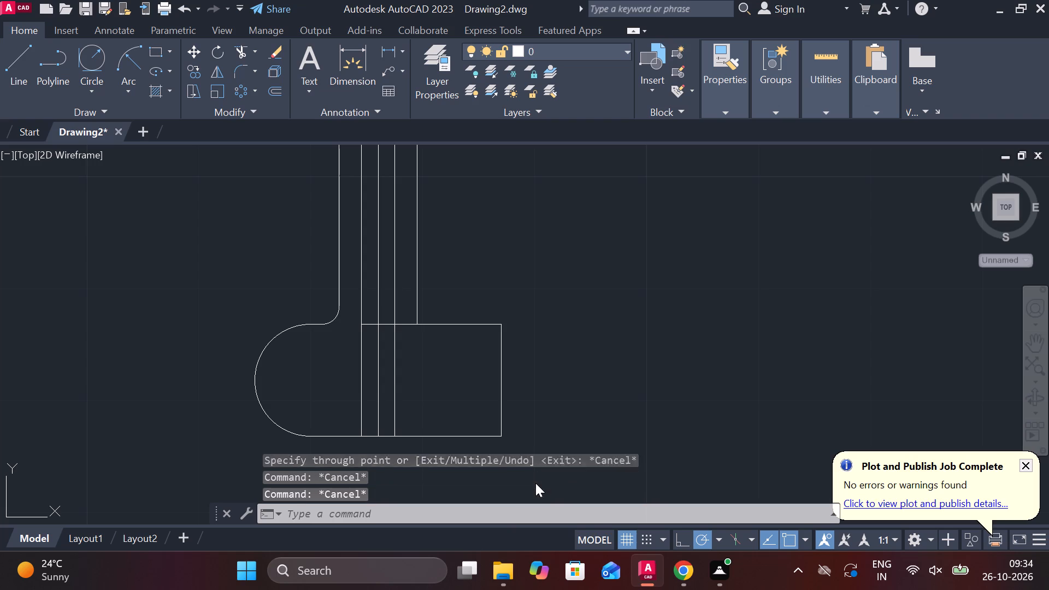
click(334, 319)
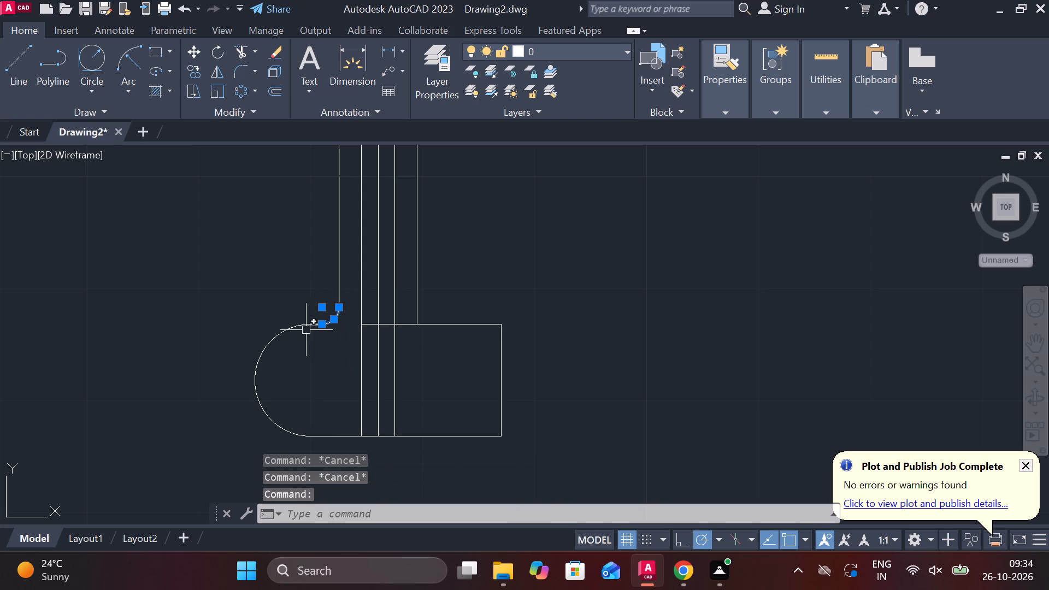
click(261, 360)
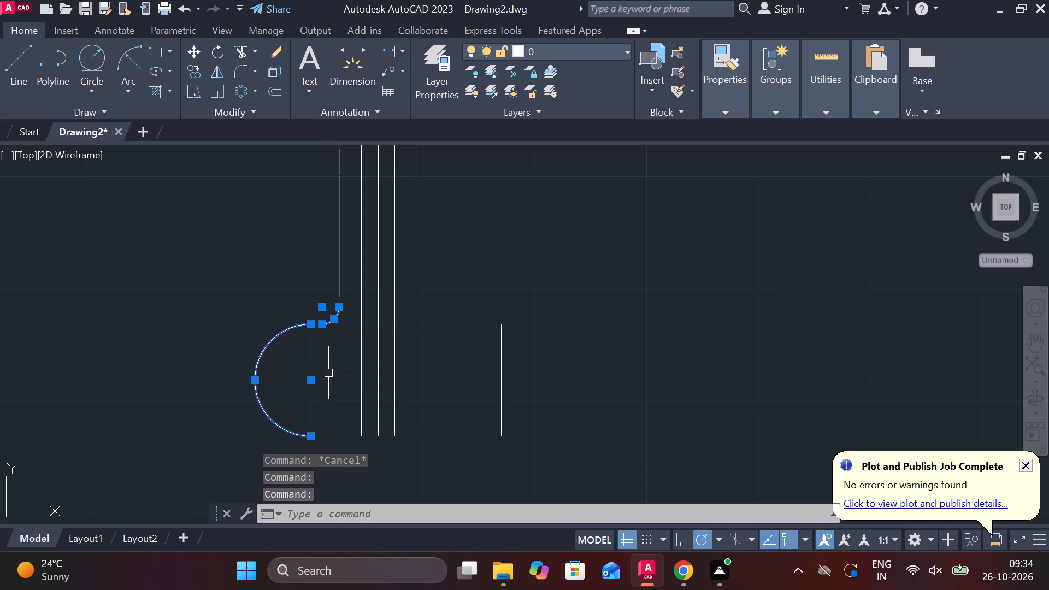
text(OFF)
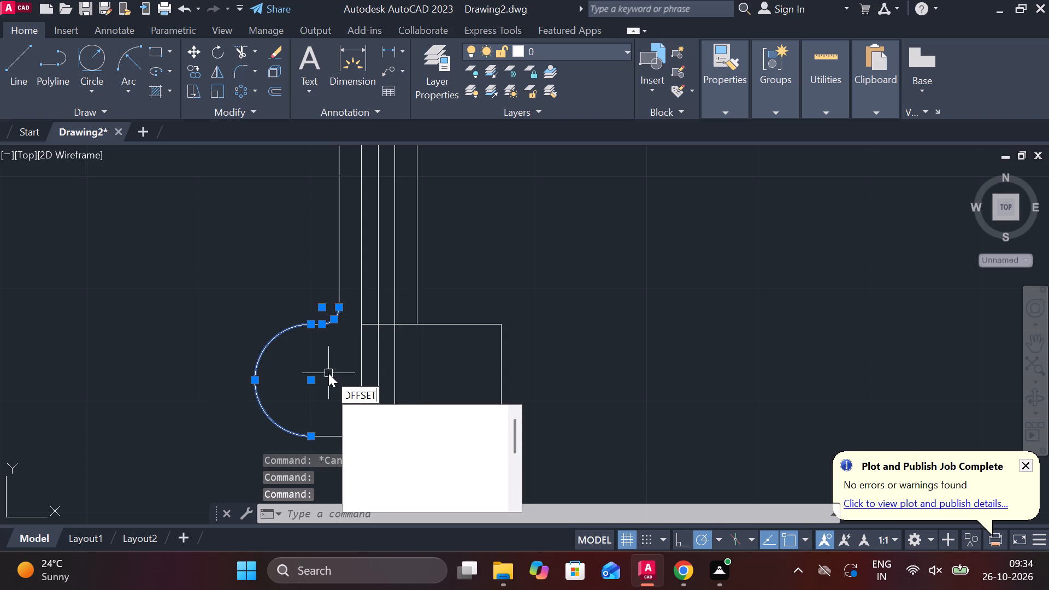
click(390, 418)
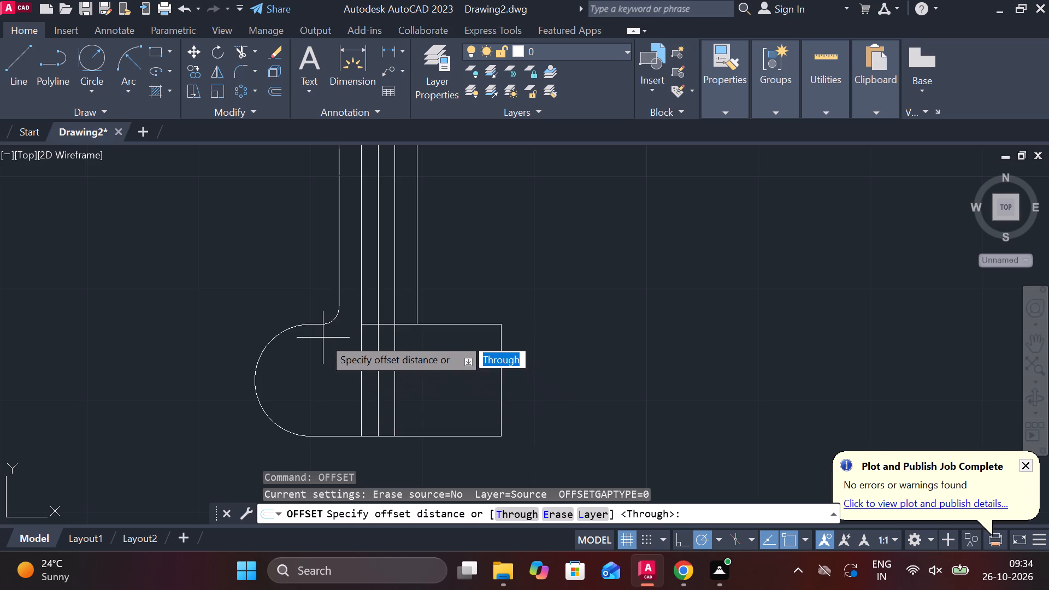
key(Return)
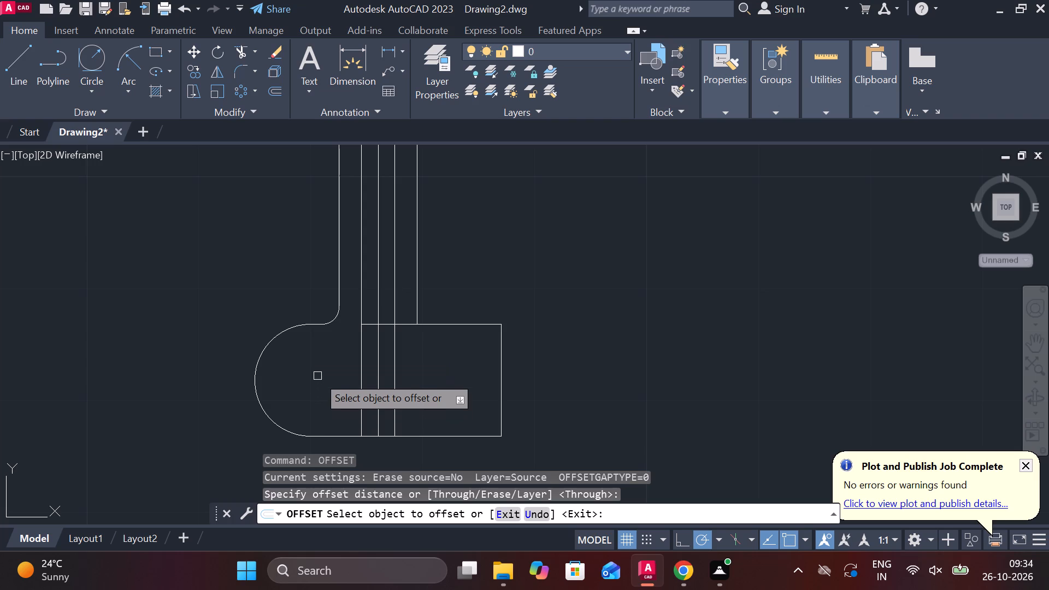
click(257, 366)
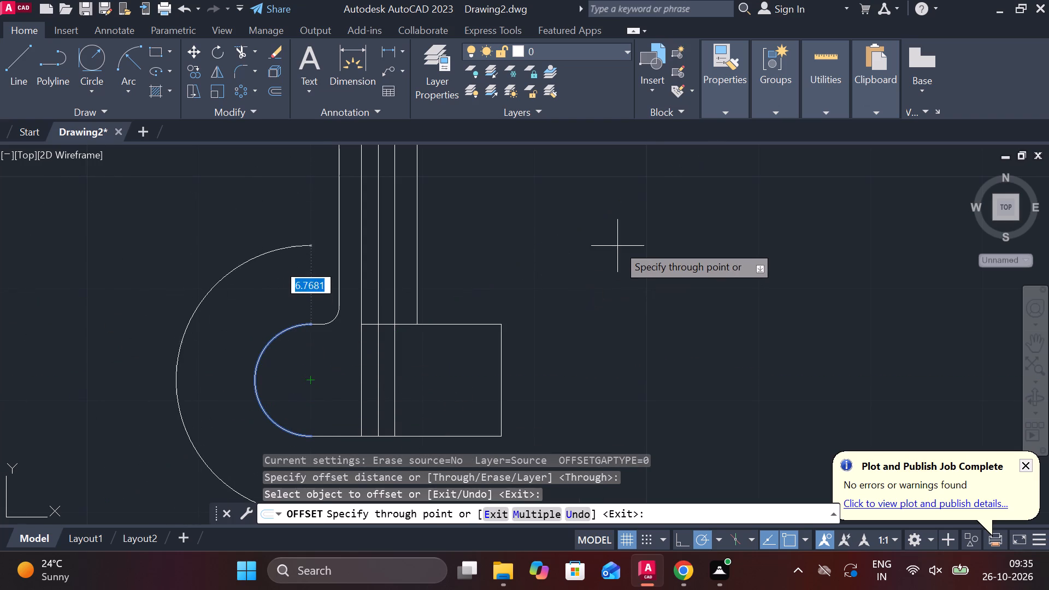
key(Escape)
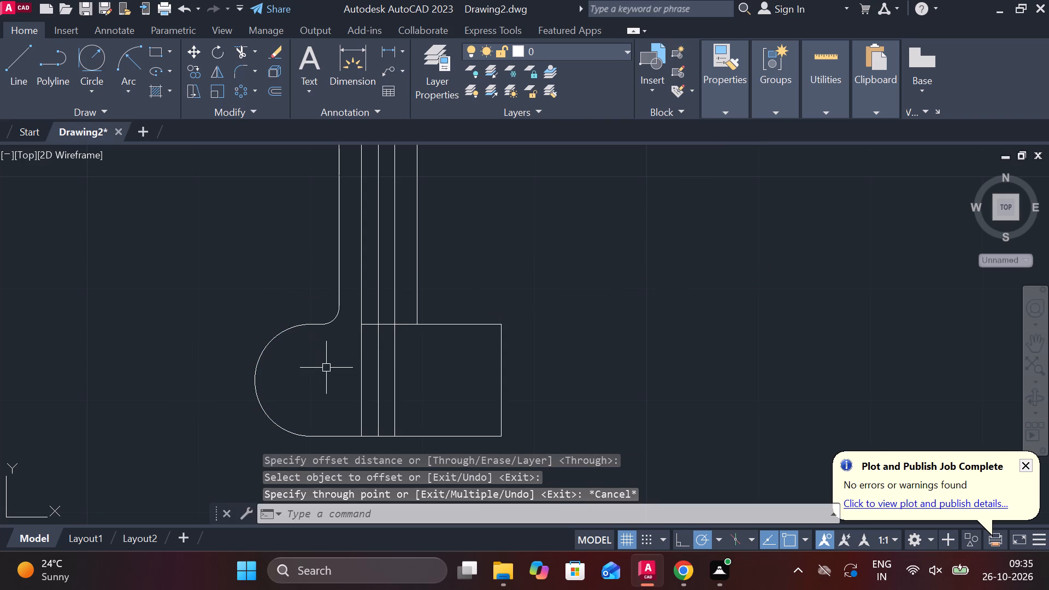
Offset the base's rounded left-end arc inward by 2.
scroll(326, 382, down, 2)
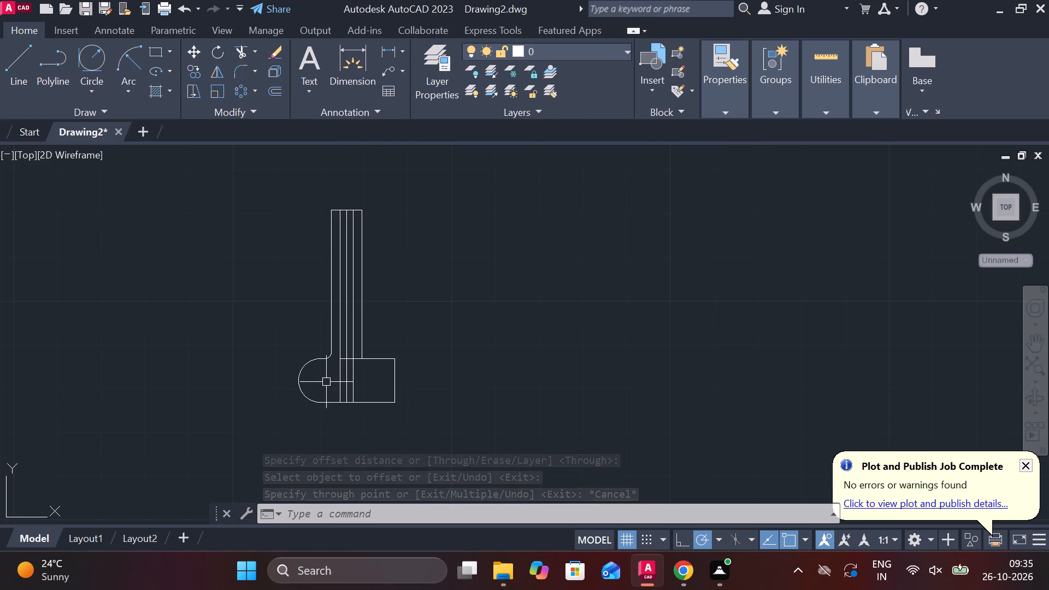
scroll(326, 382, up, 2)
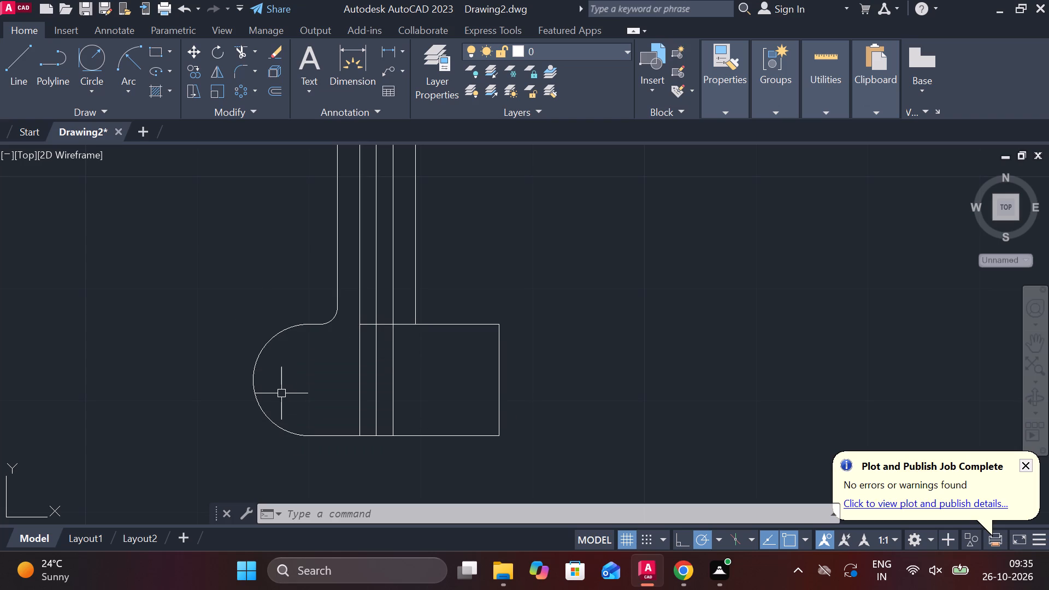
scroll(281, 391, down, 1)
scroll(281, 391, up, 2)
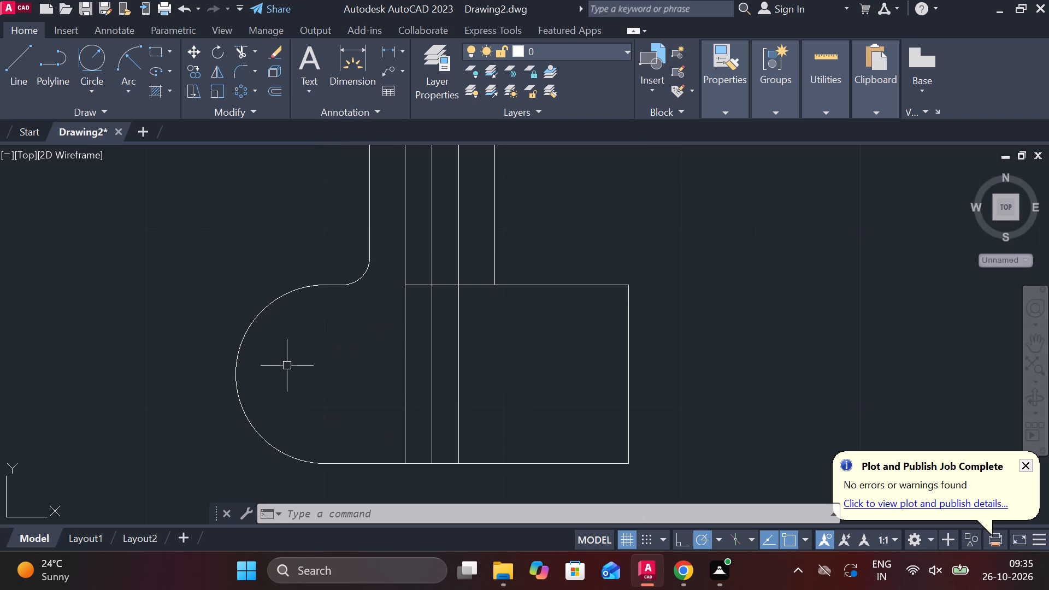
text(OFF)
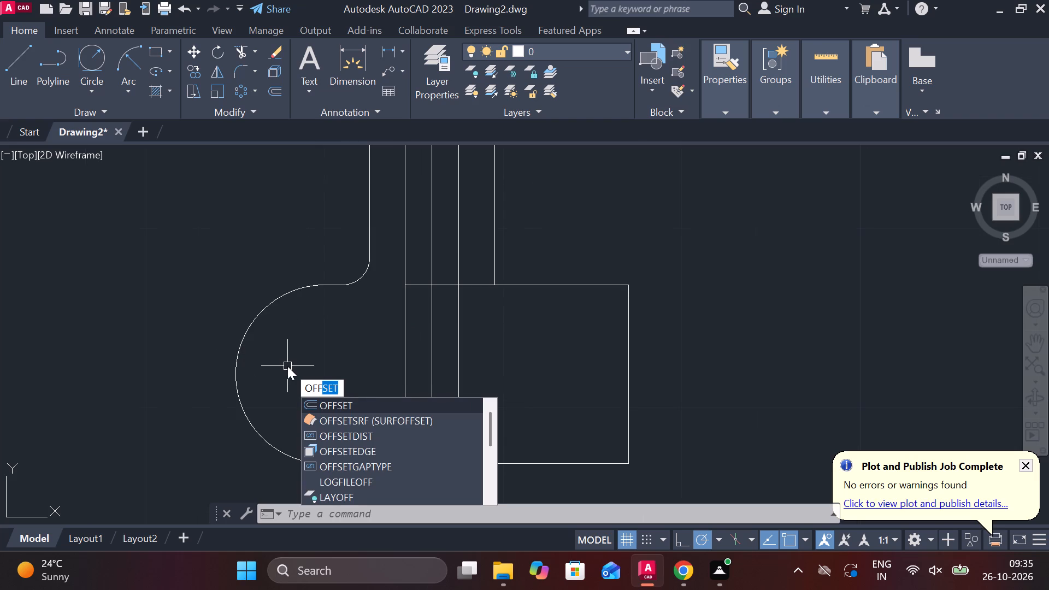
click(411, 411)
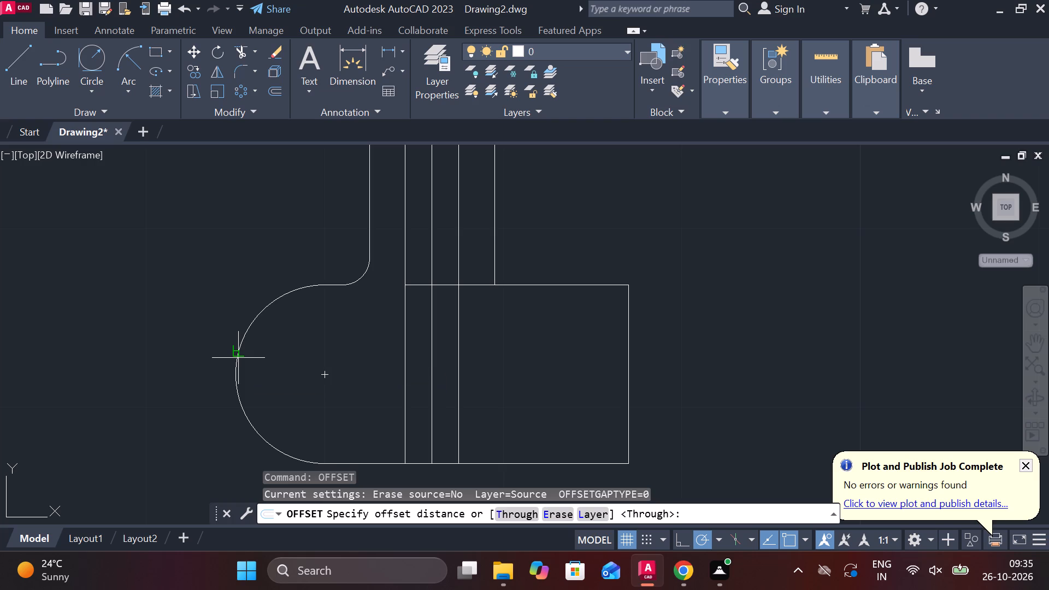
key(Return)
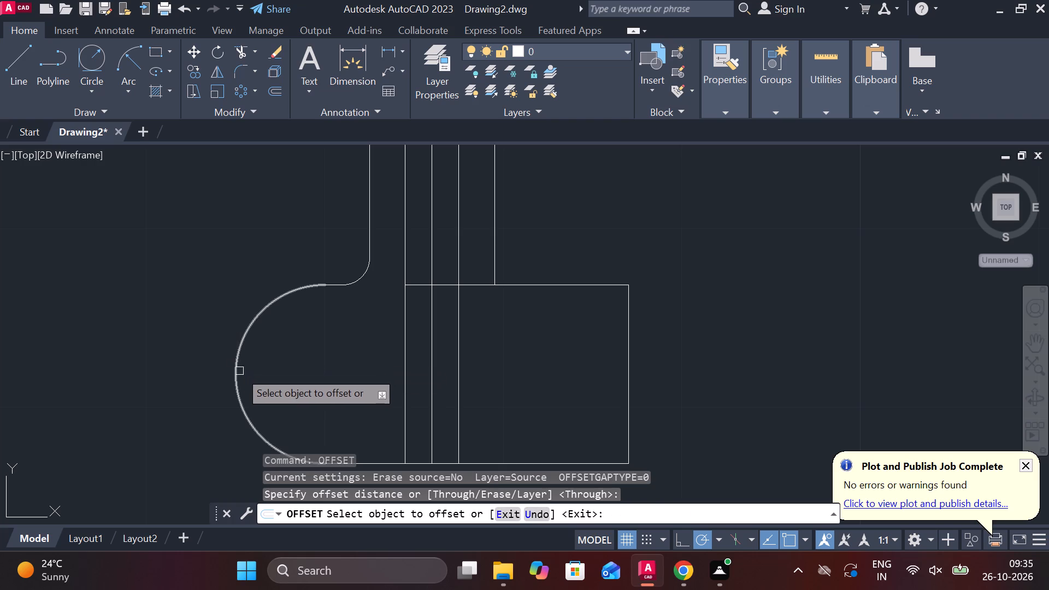
click(236, 374)
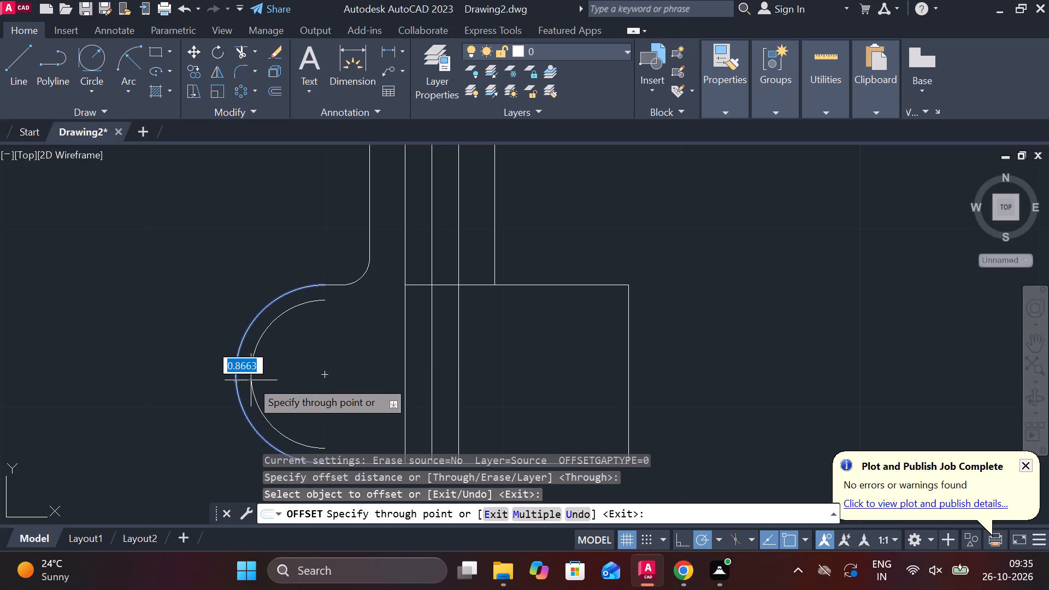
key(2)
key(Return)
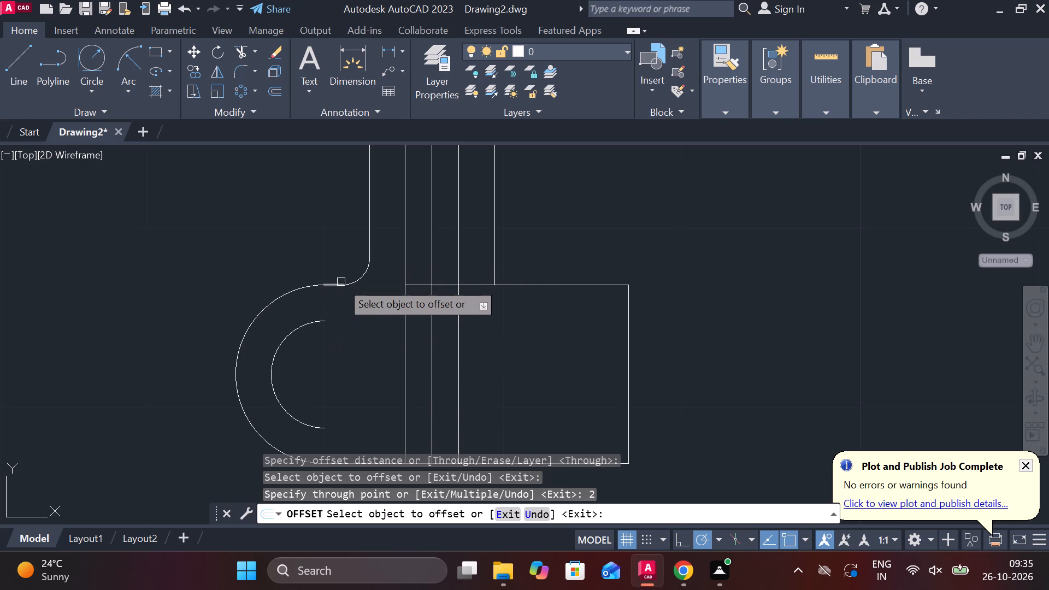
Offset the fillet arc between the base and the stem's left outer line by 2 toward the inside of the profile.
click(357, 280)
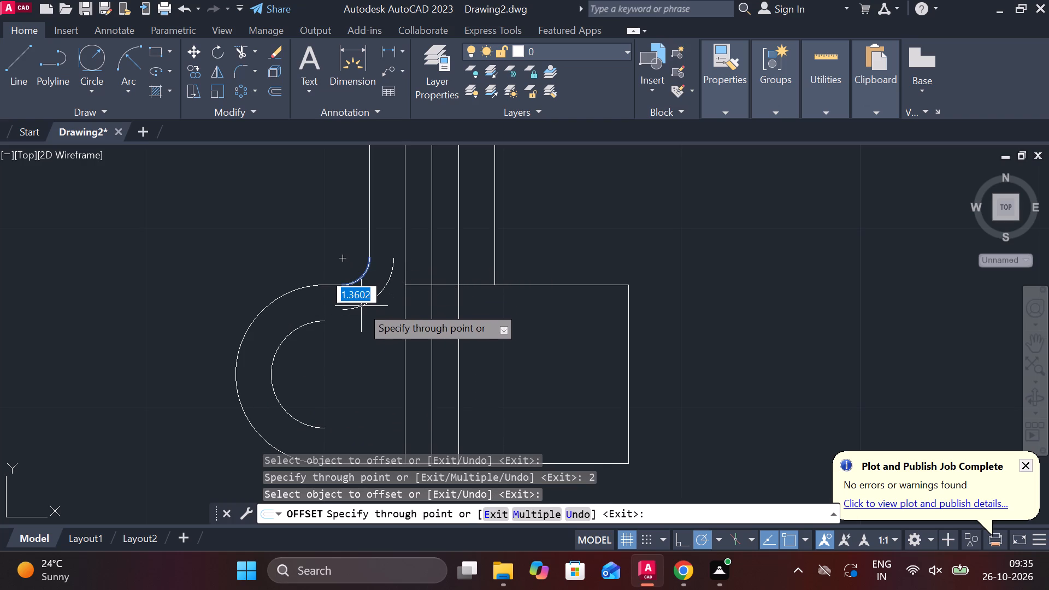
key(2)
key(Return)
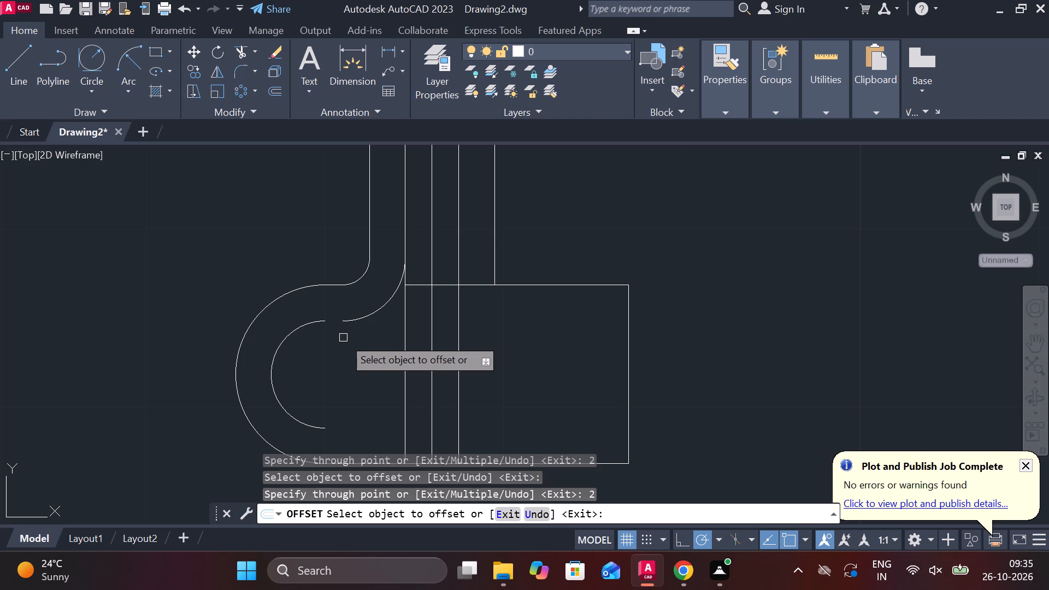
key(Escape)
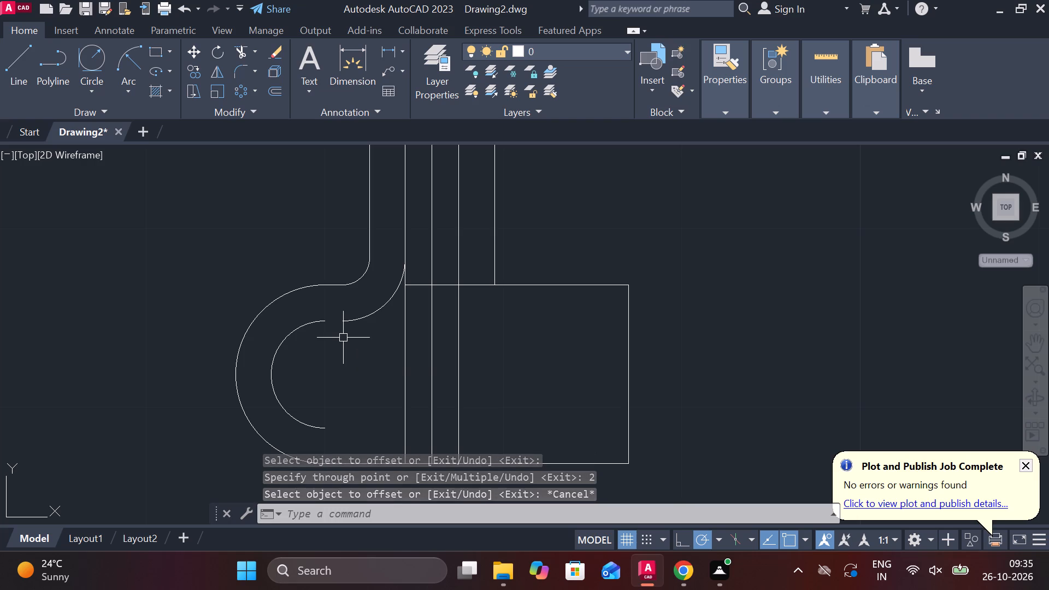
Connect the facing upper ends of the two inner offset arcs with a Blend curve.
text(BLE)
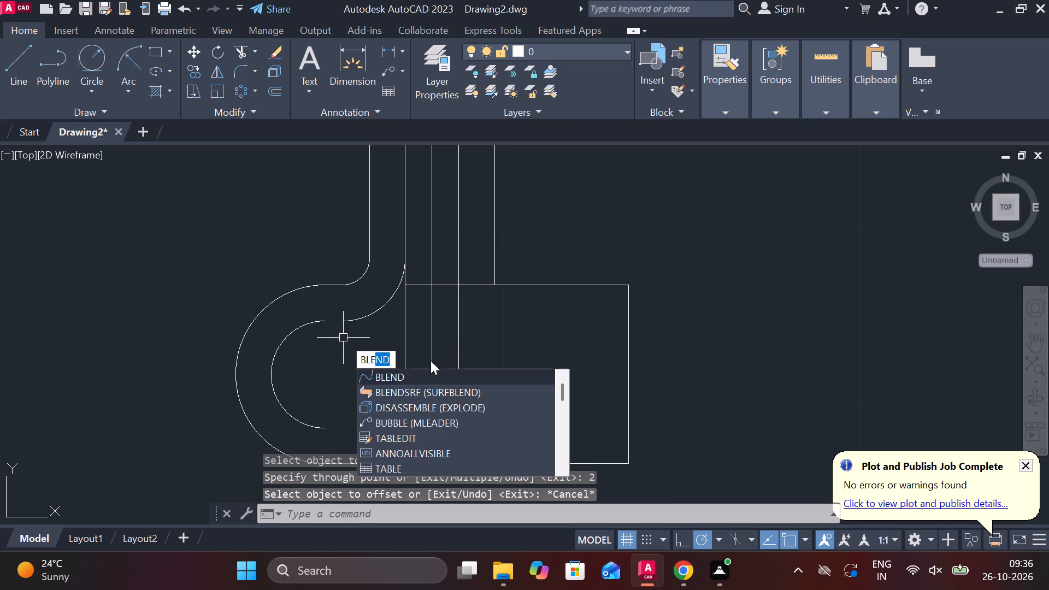
click(410, 379)
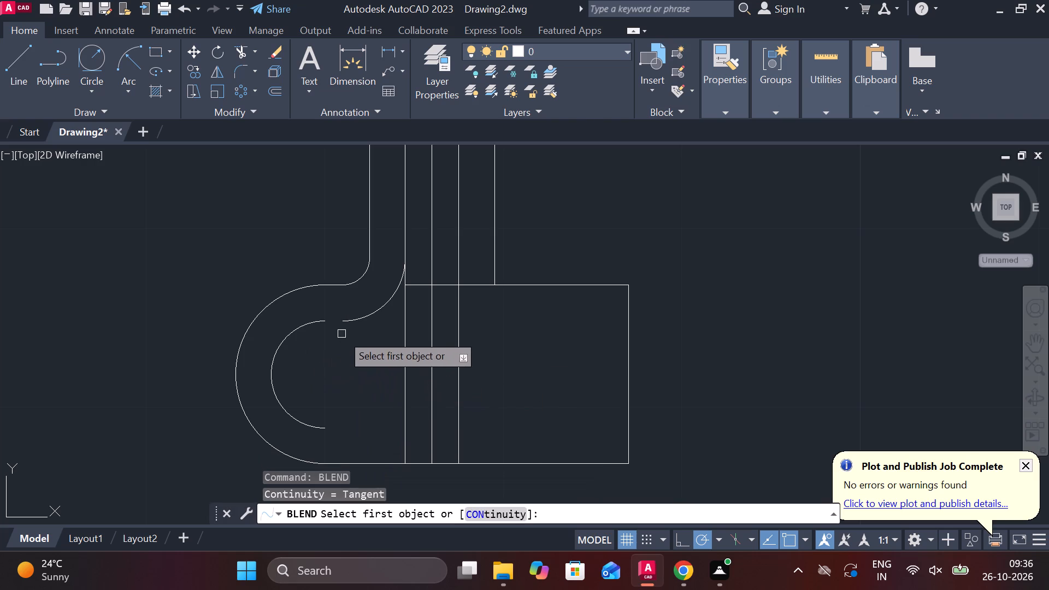
click(344, 320)
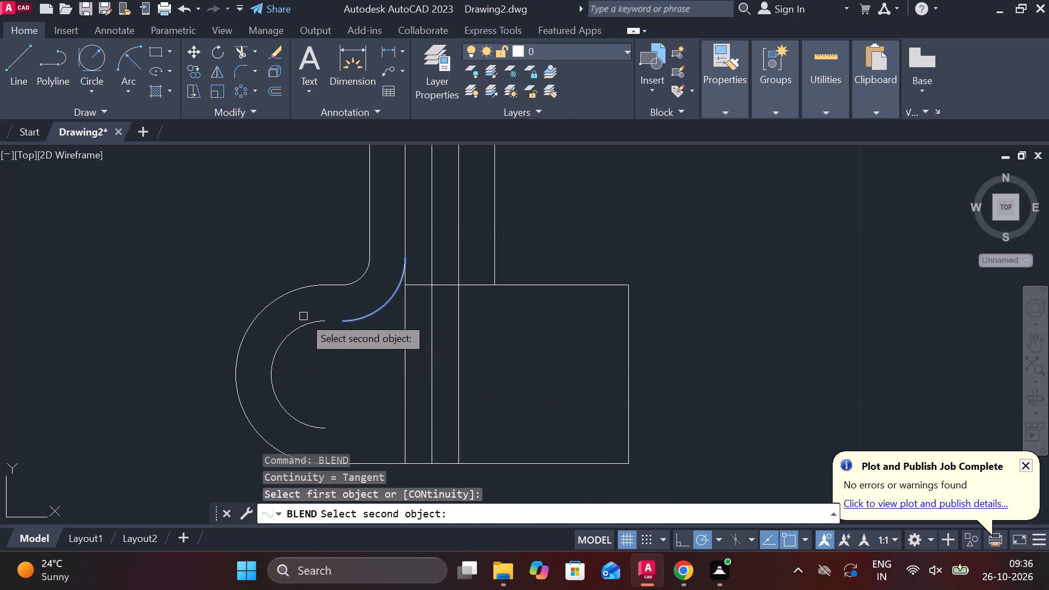
click(305, 327)
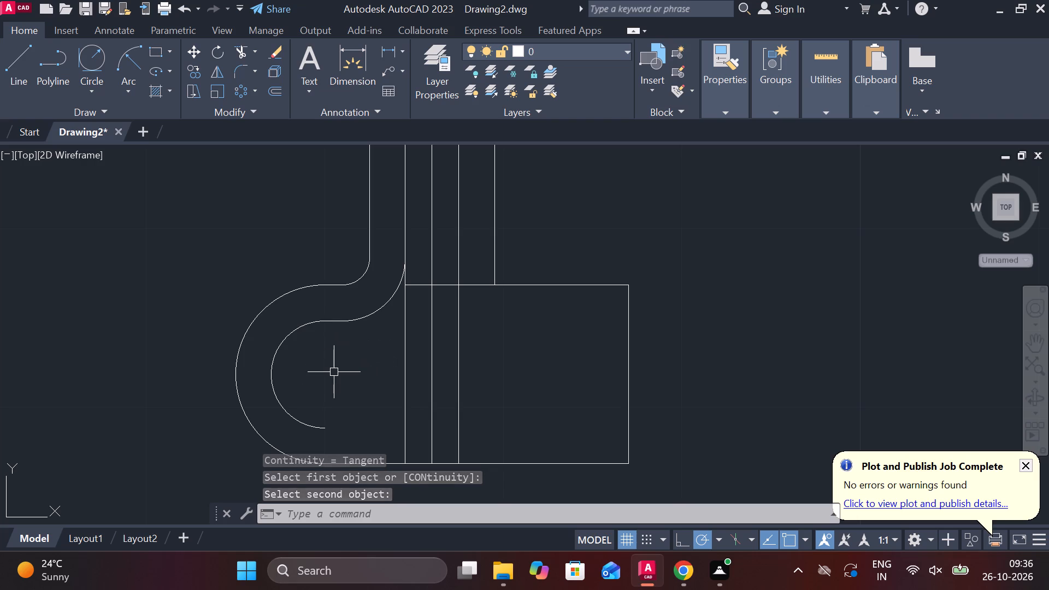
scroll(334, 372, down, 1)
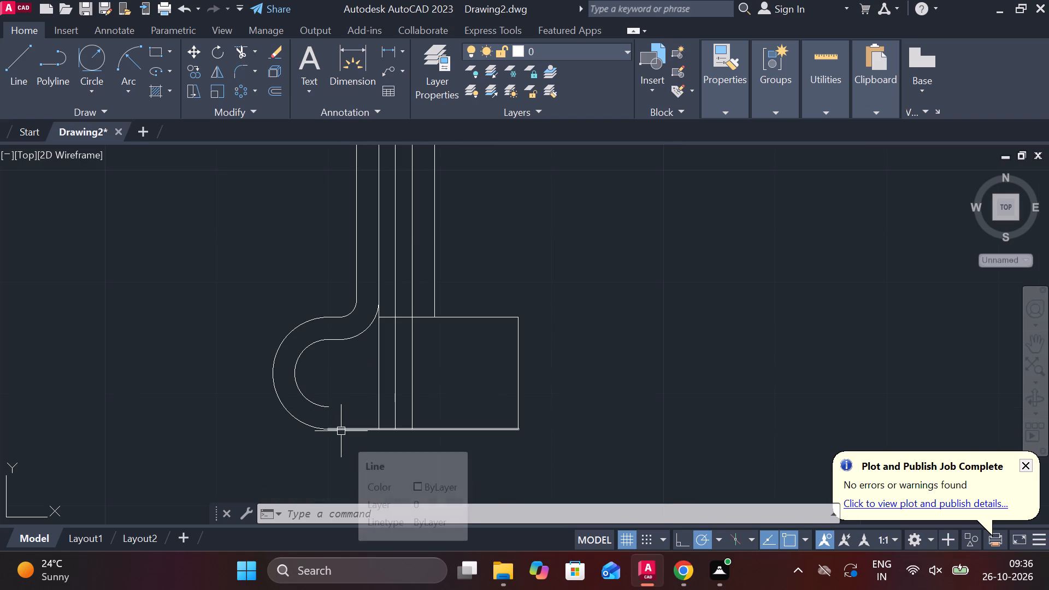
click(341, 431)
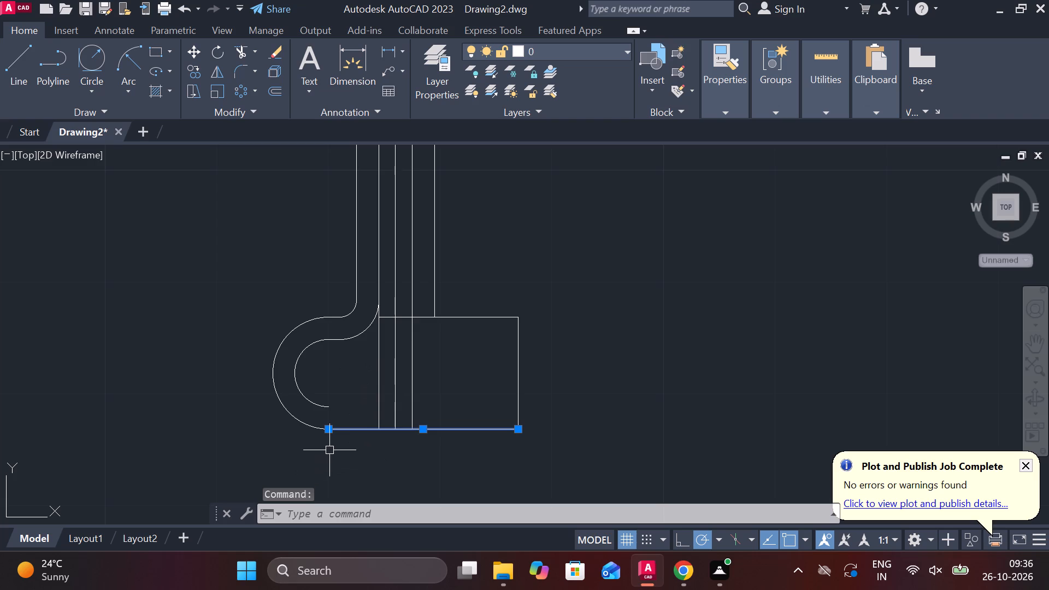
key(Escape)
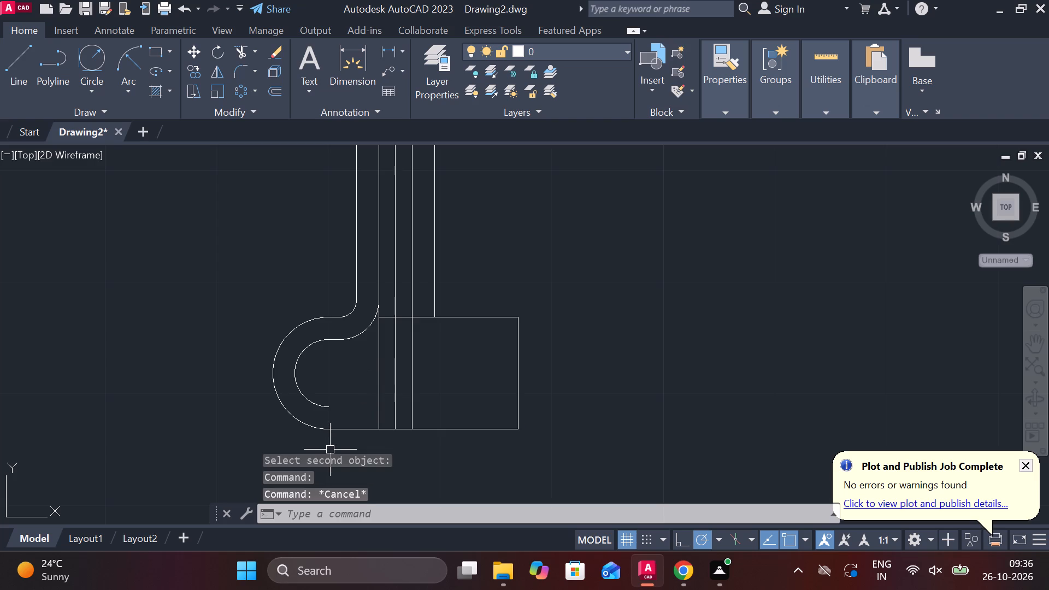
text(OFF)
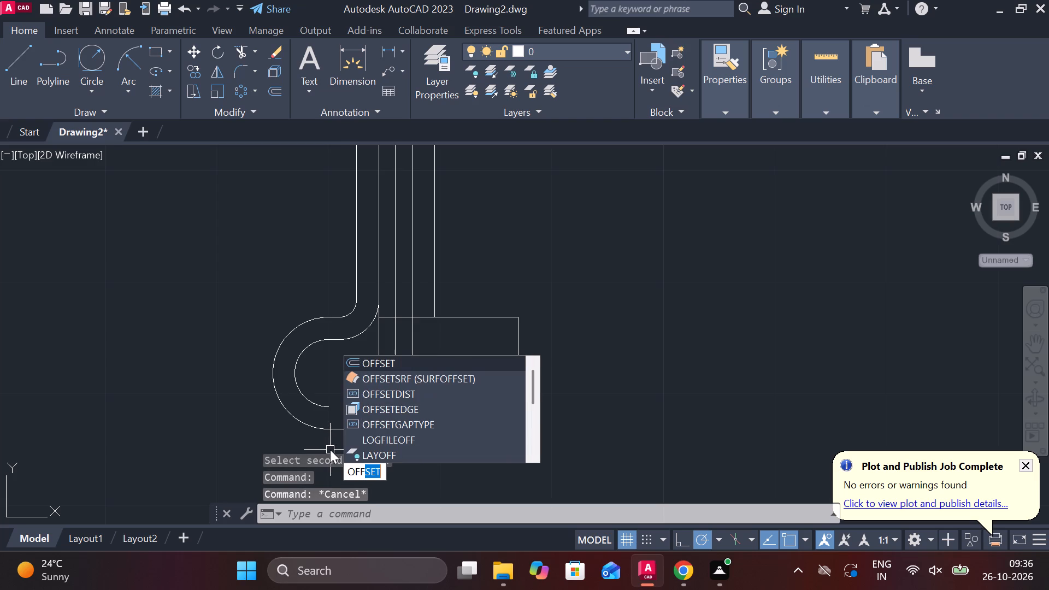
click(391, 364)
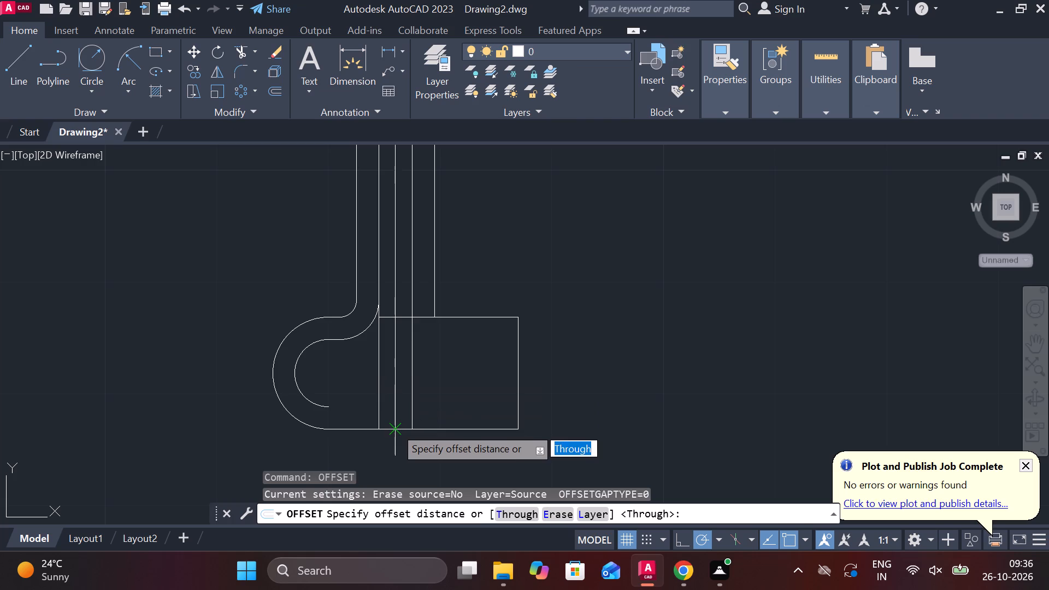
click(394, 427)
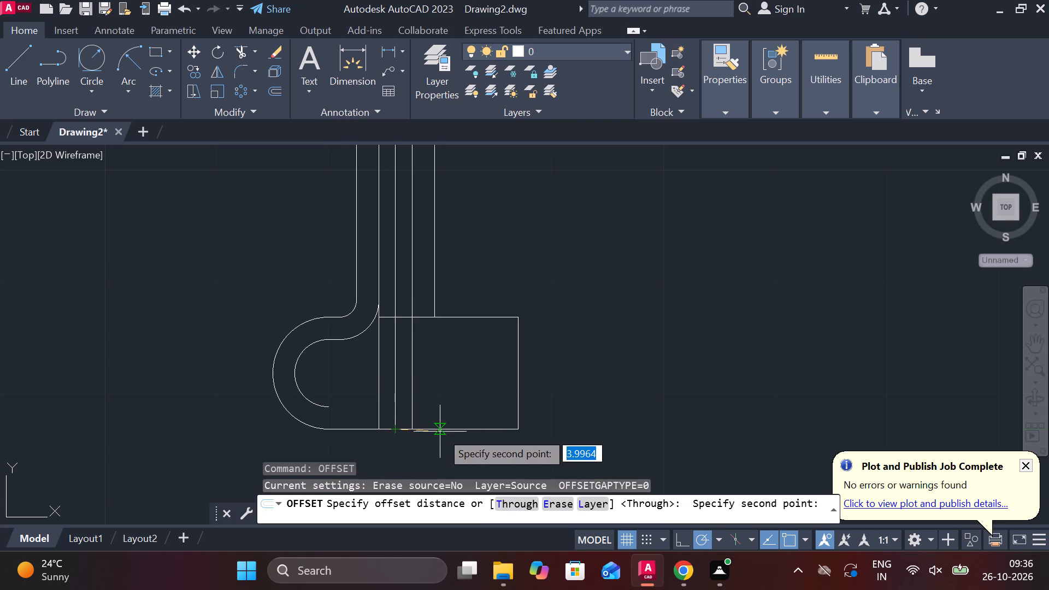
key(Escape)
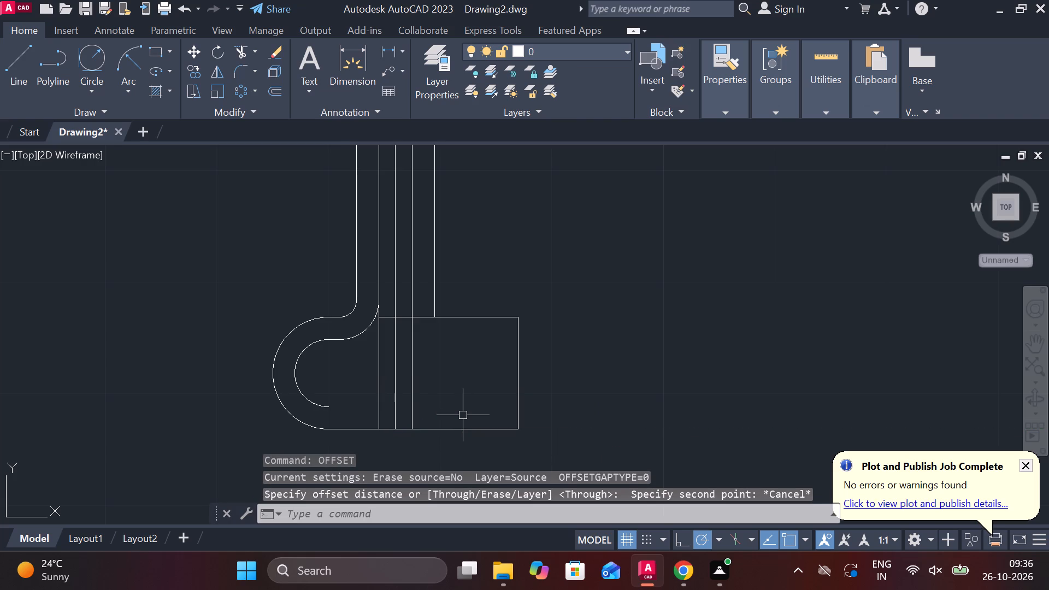
Offset the base's bottom line upward by 2 to the inside of the profile.
text(OFF)
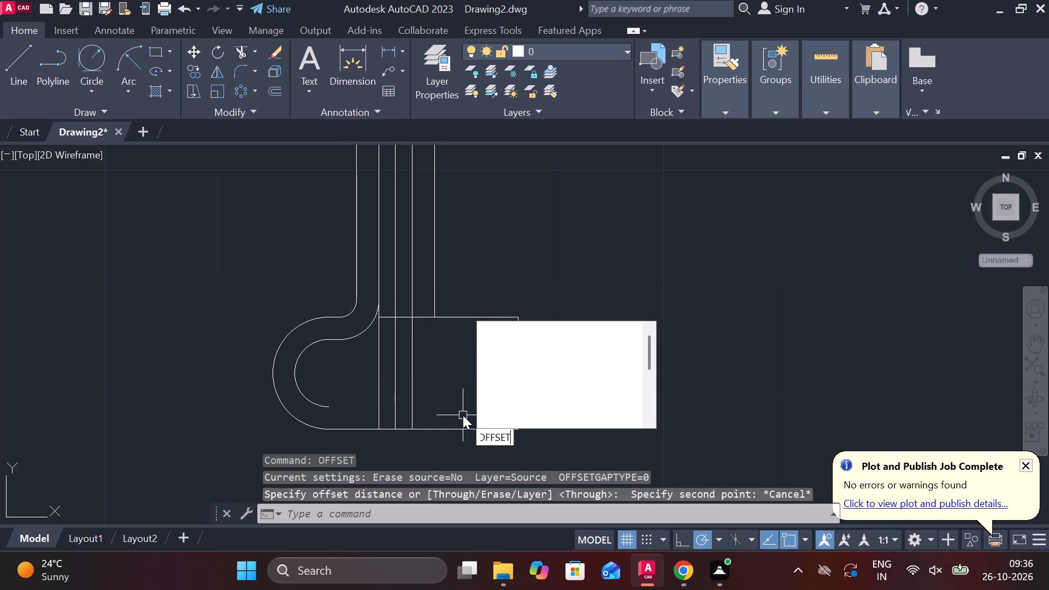
click(542, 328)
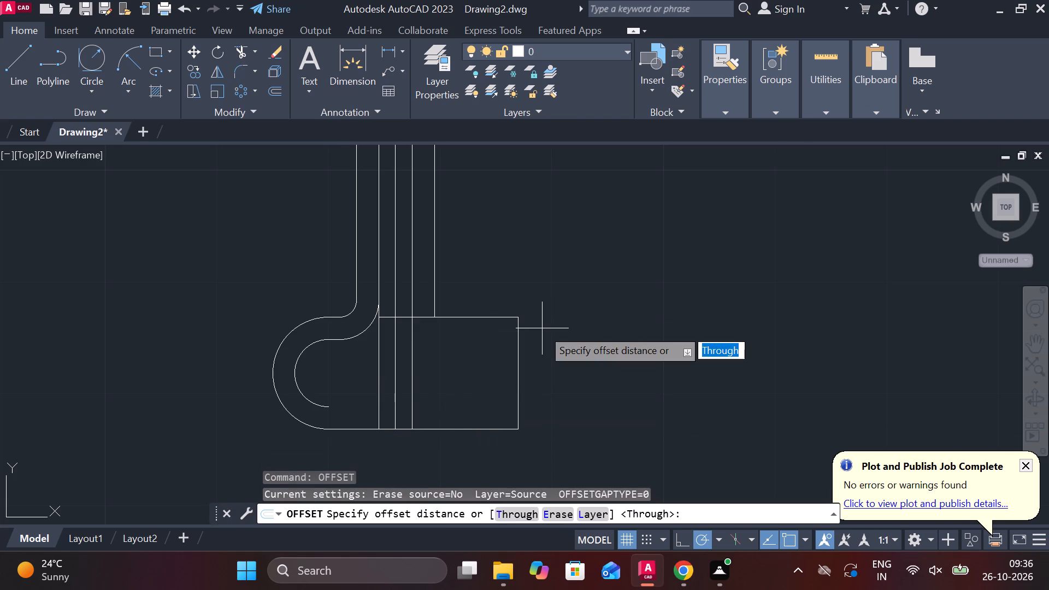
key(Return)
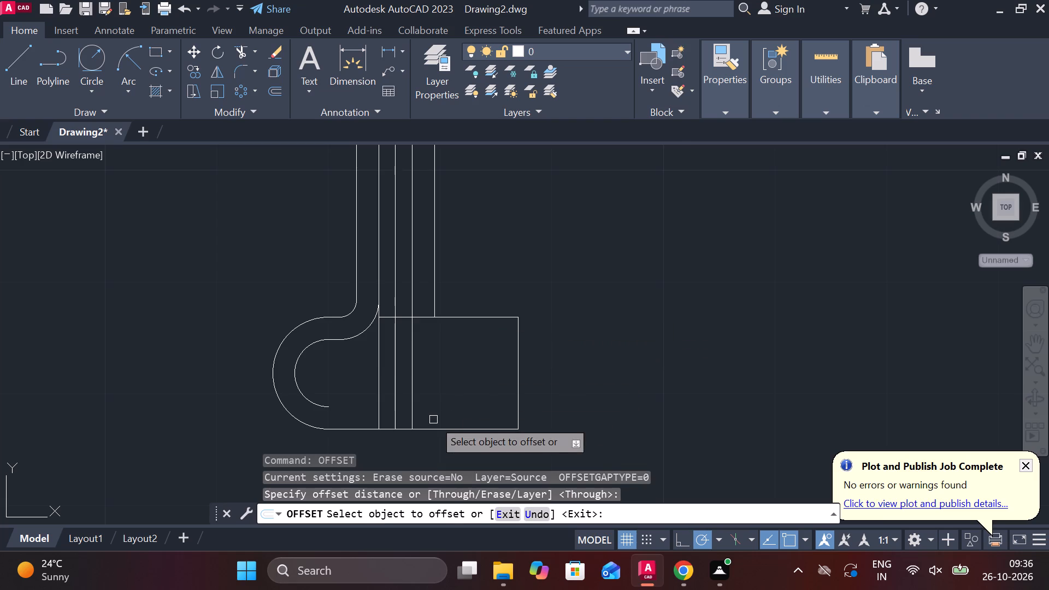
click(433, 426)
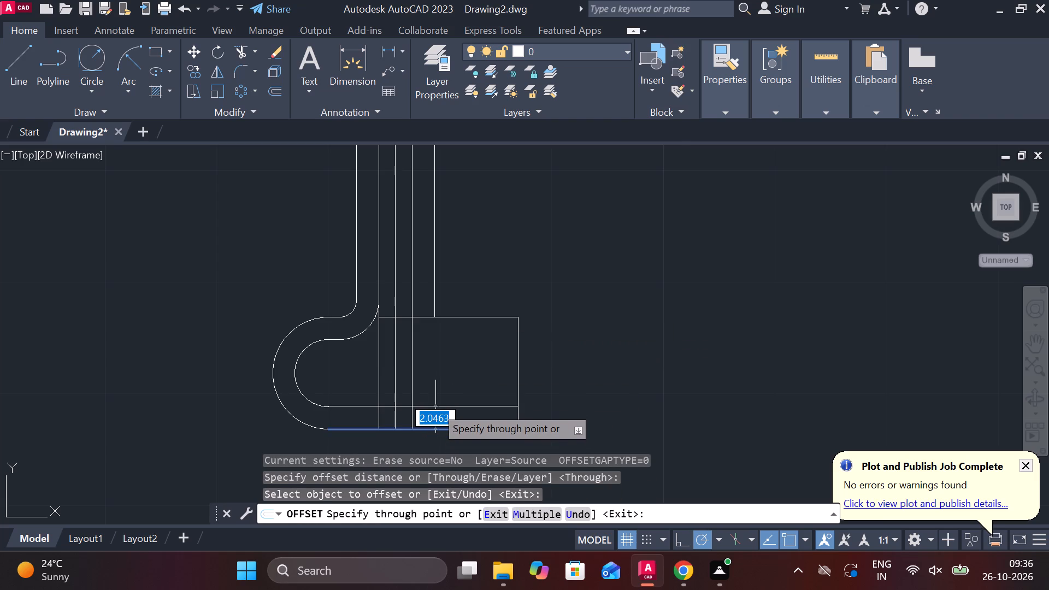
key(2)
key(Return)
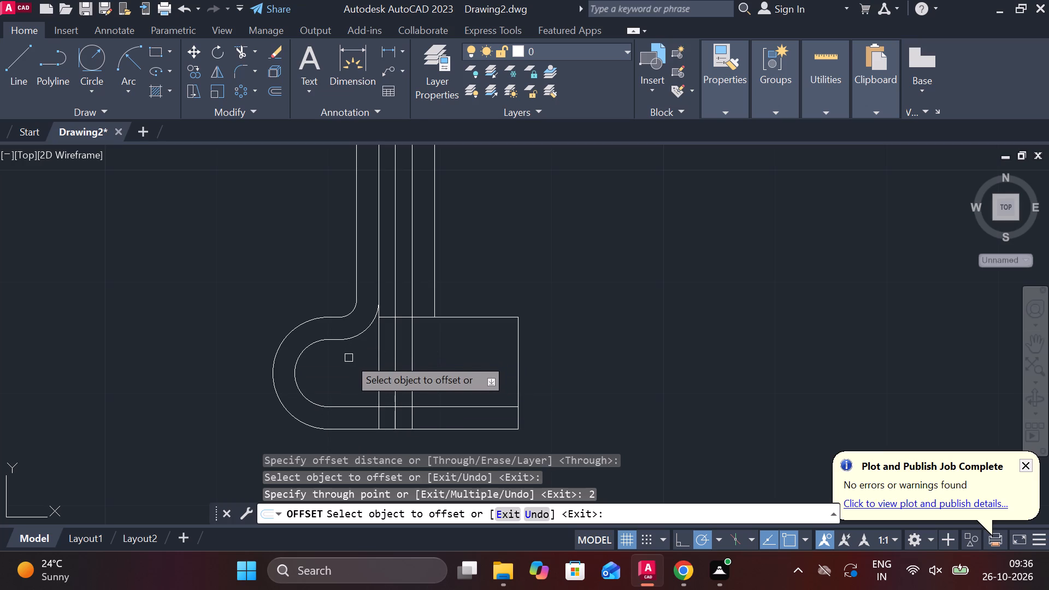
scroll(382, 348, down, 1)
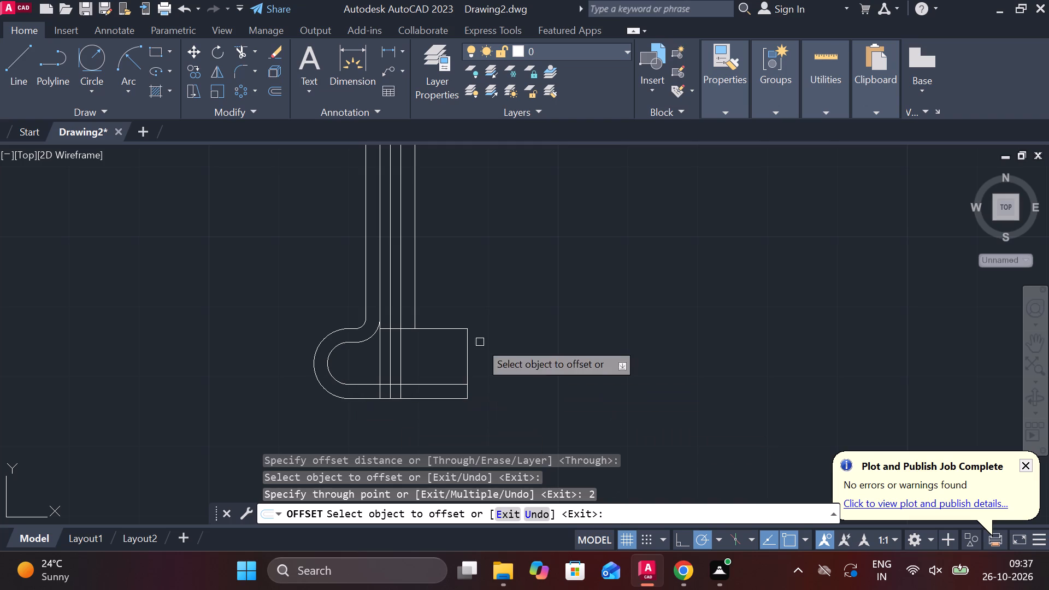
key(Escape)
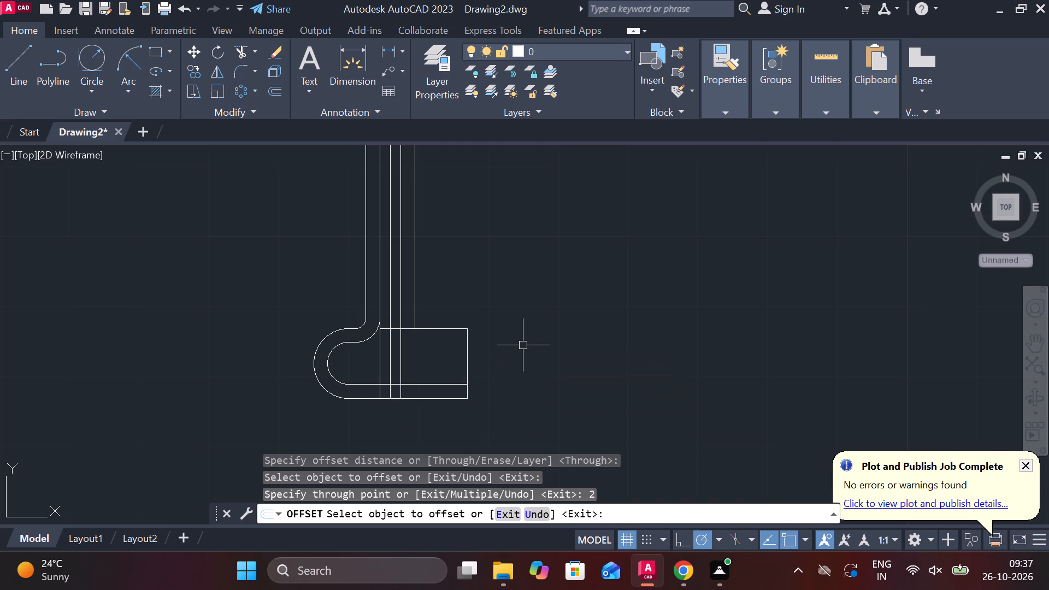
Mirror the outer and inner left-end arcs and both fillet arcs about the stem's vertical centre line, keeping the source objects.
click(314, 353)
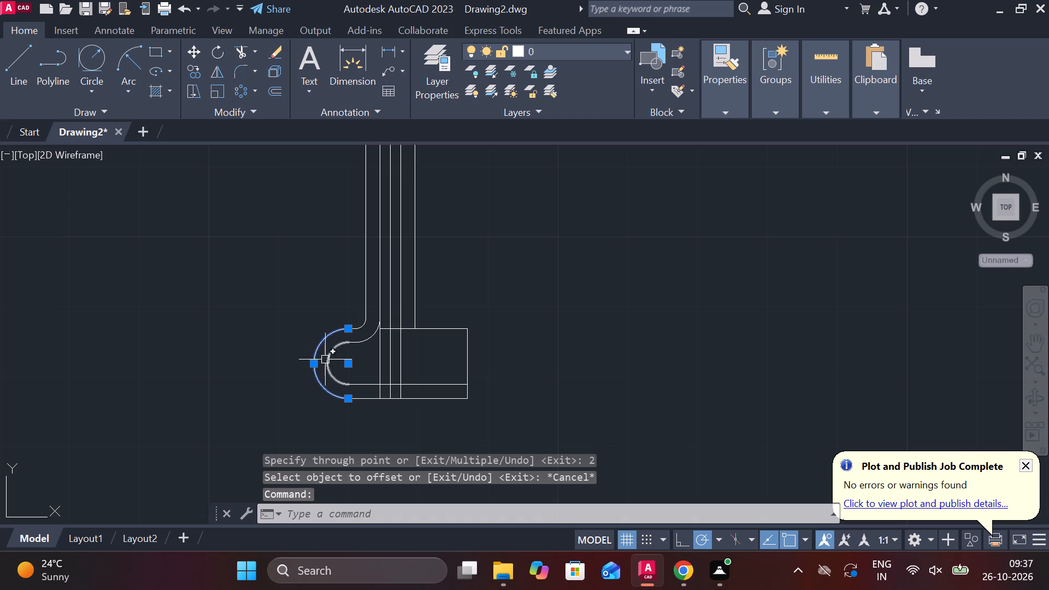
click(330, 359)
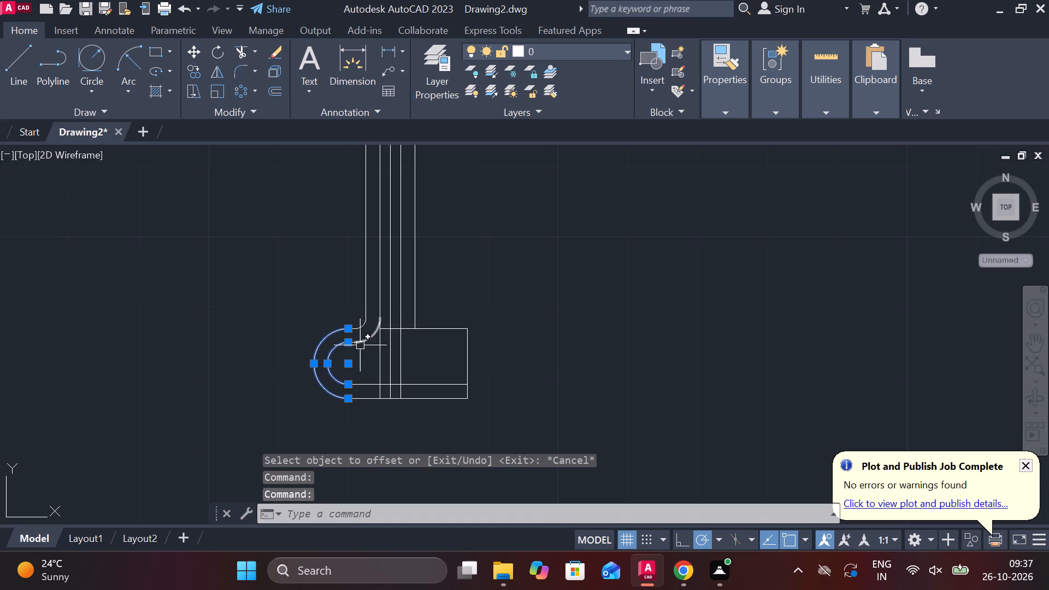
click(366, 338)
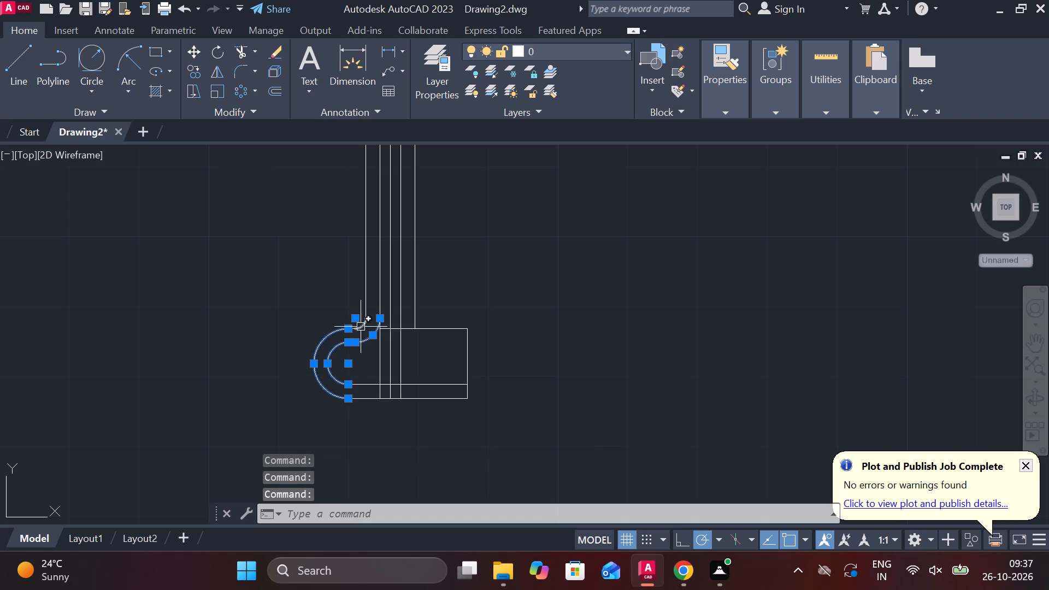
click(361, 327)
click(217, 71)
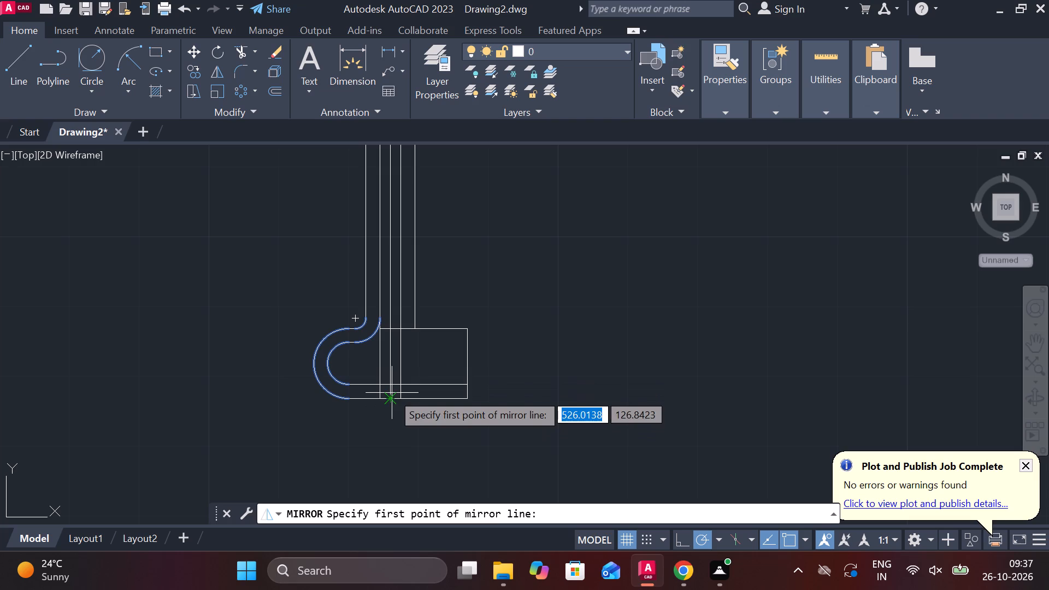
click(392, 401)
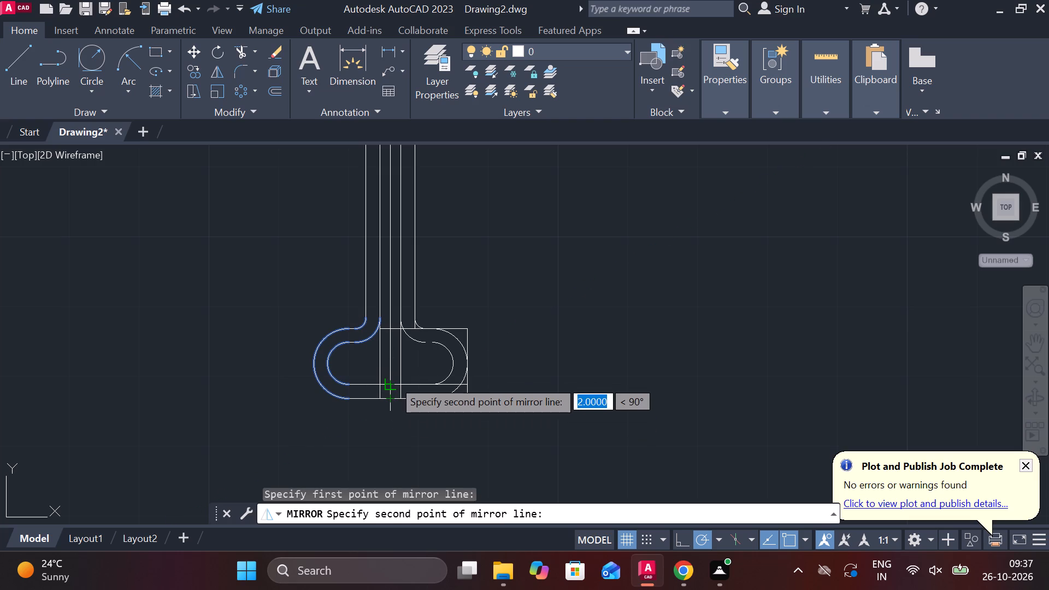
click(393, 380)
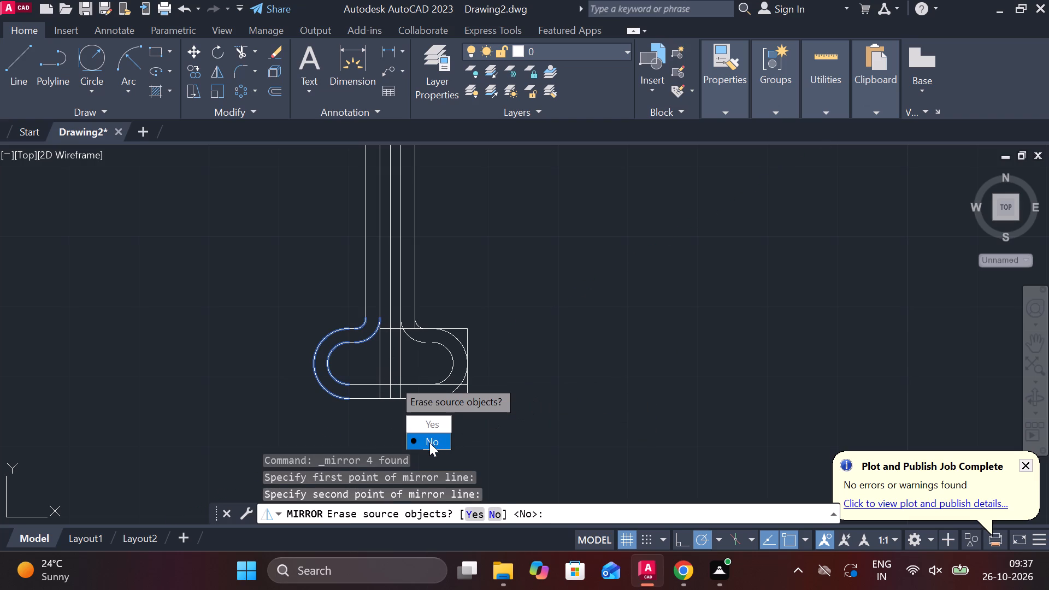
drag(429, 442, 393, 380)
Delete the base's straight top line and its straight right edge.
scroll(481, 350, up, 2)
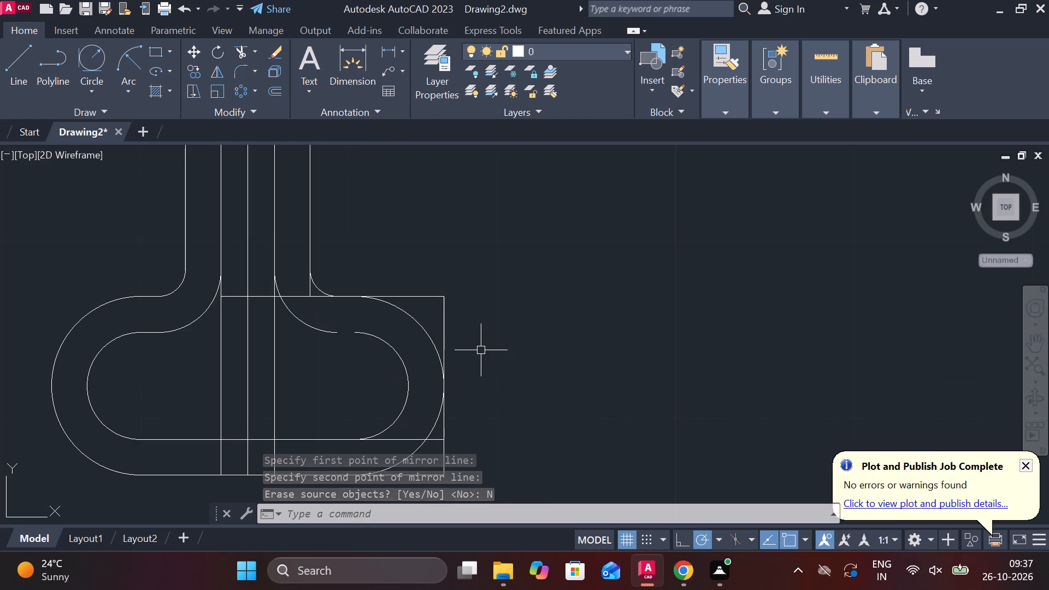
click(437, 294)
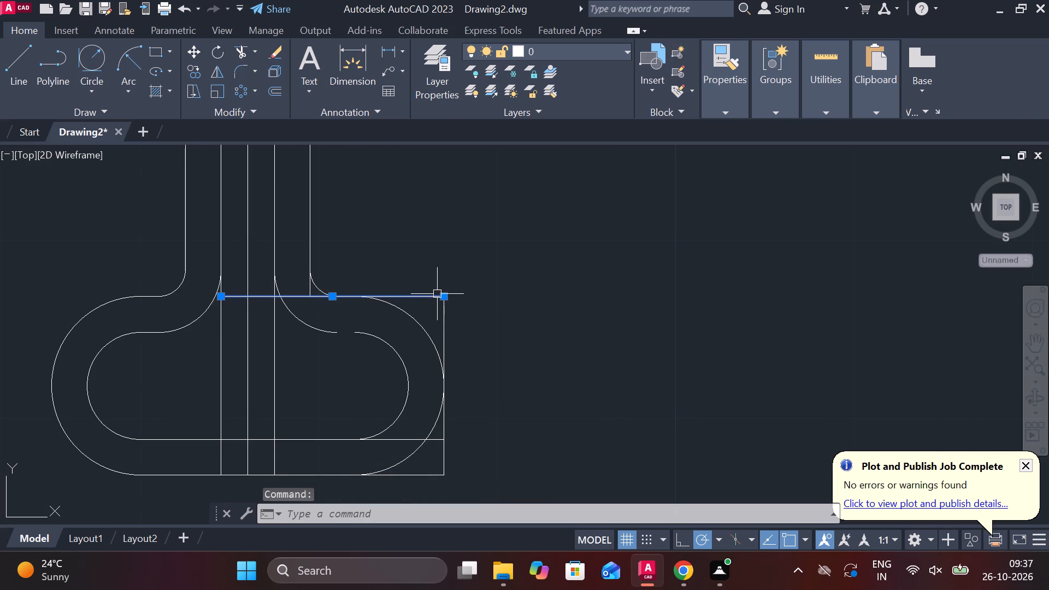
key(Delete)
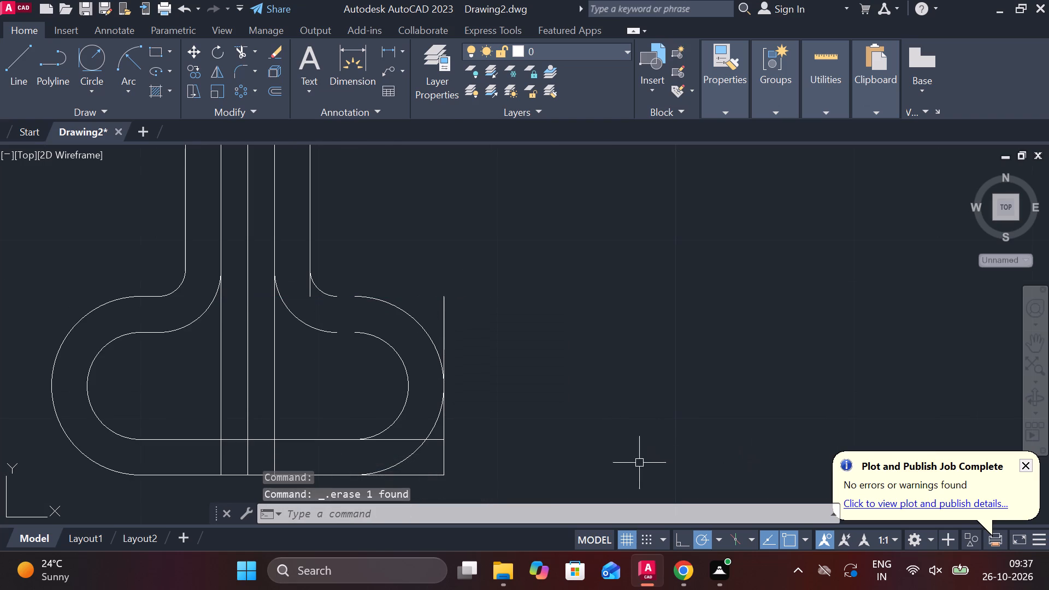
click(453, 306)
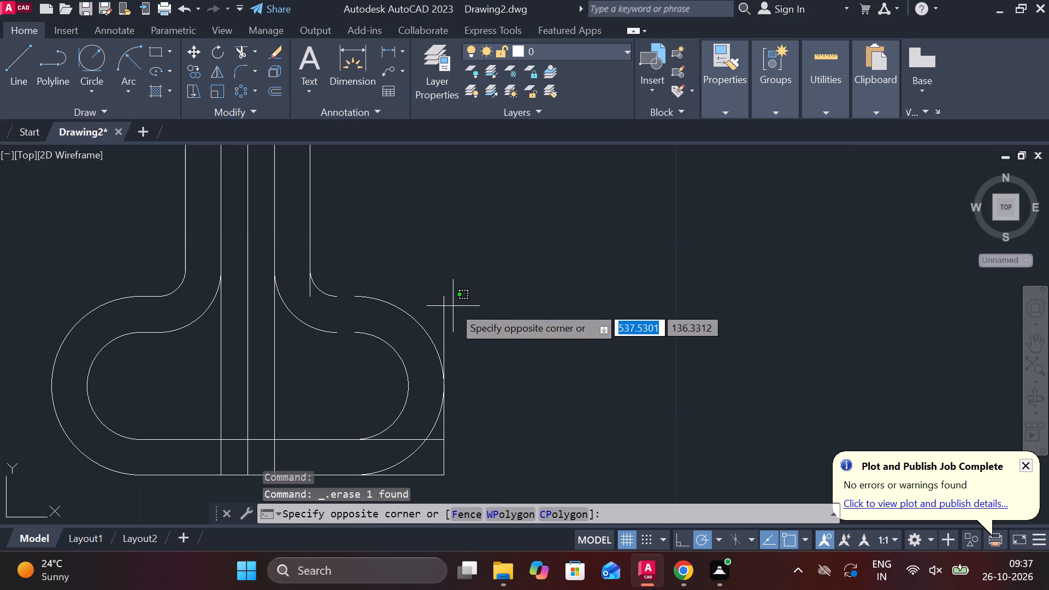
click(432, 307)
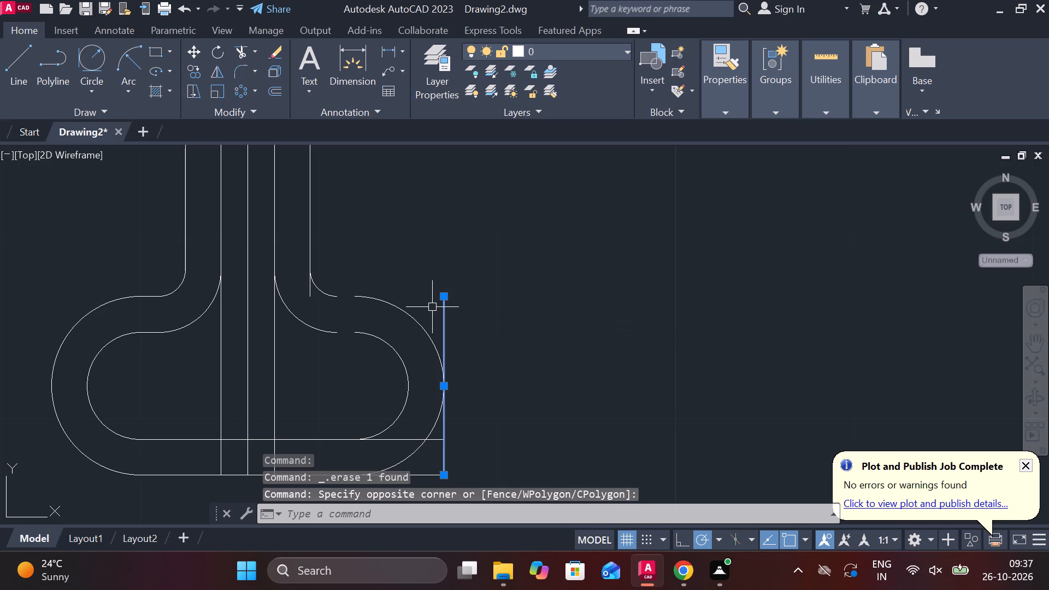
key(Delete)
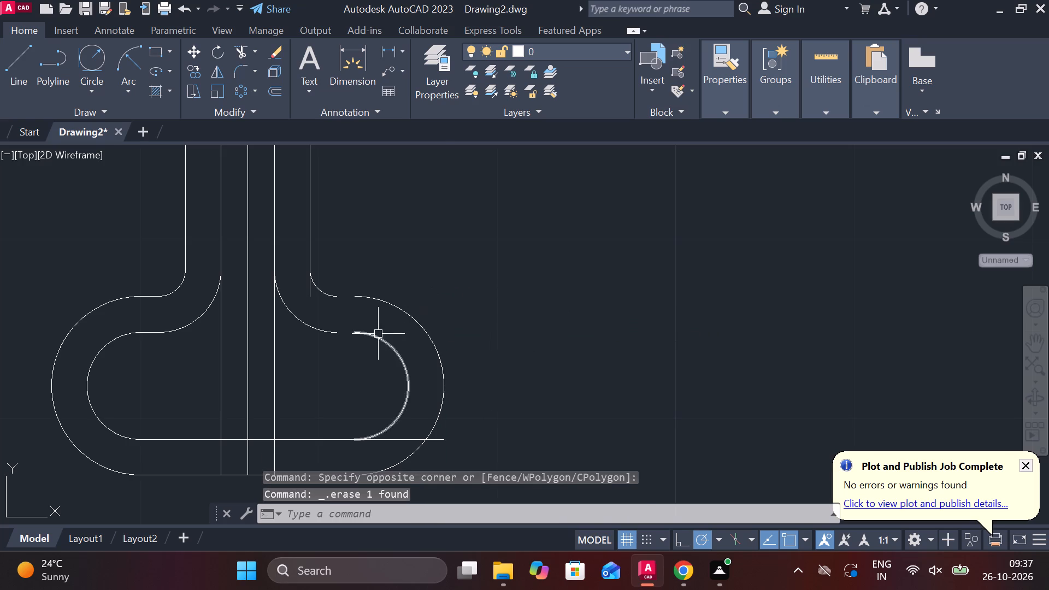
Trim both bottom lines where they overrun the right-end arcs, and the stem's right outer line below its fillet.
scroll(422, 317, down, 1)
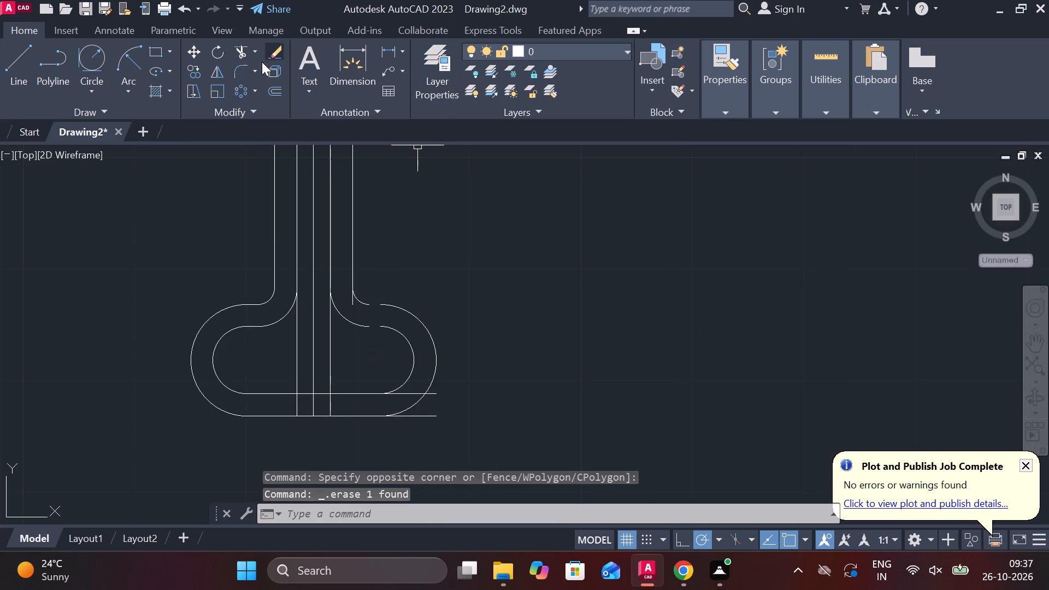
click(245, 57)
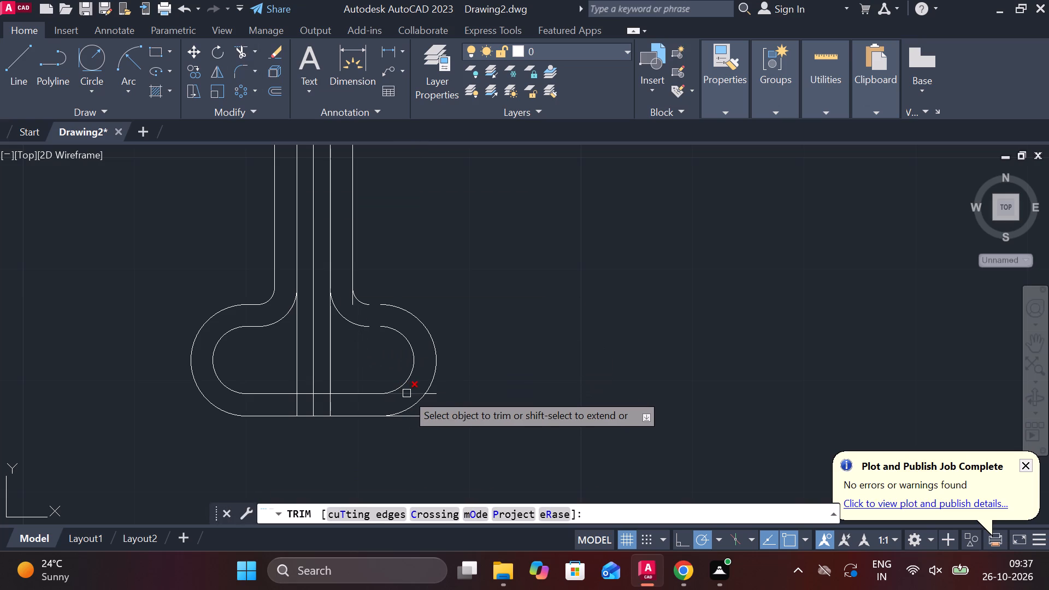
click(406, 393)
click(435, 393)
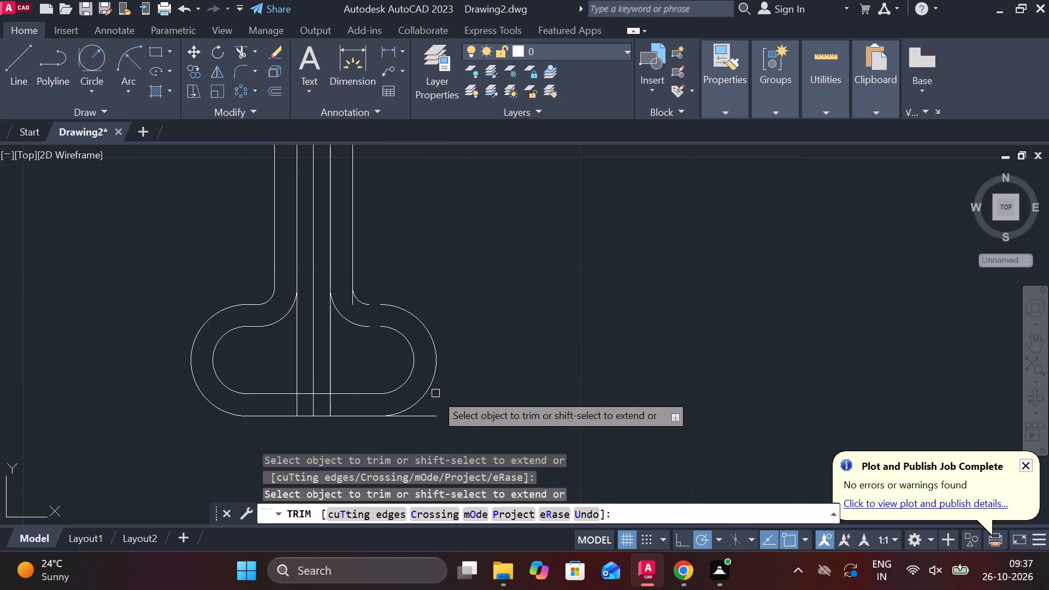
click(429, 415)
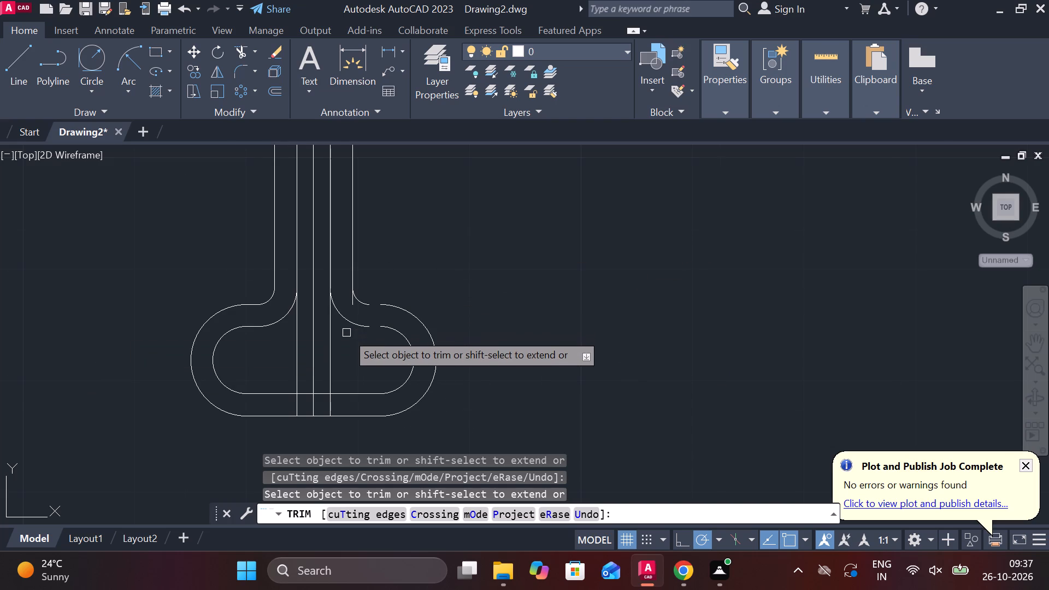
scroll(346, 333, up, 2)
click(361, 258)
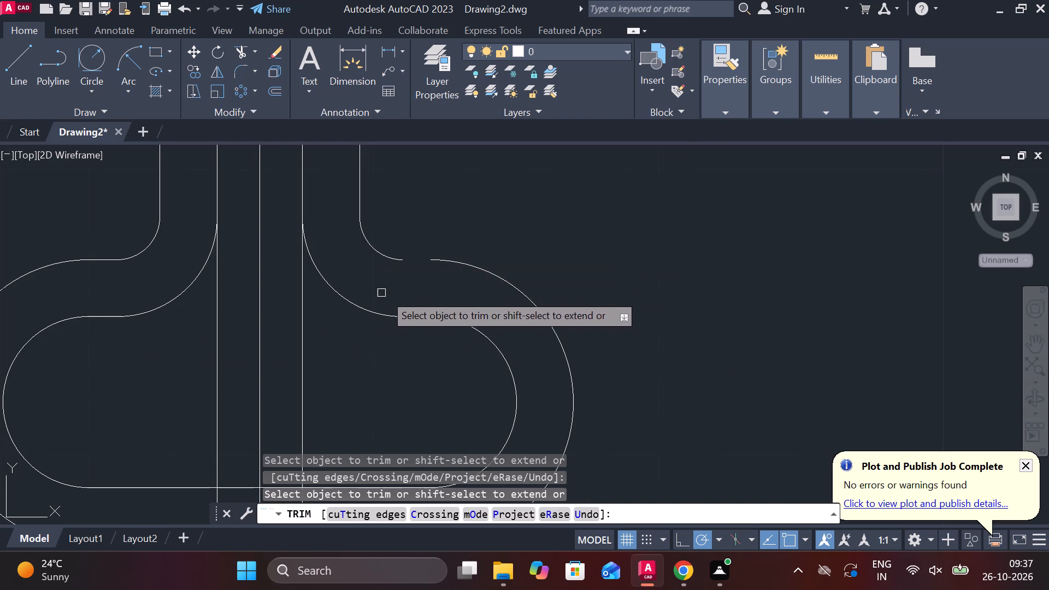
key(Escape)
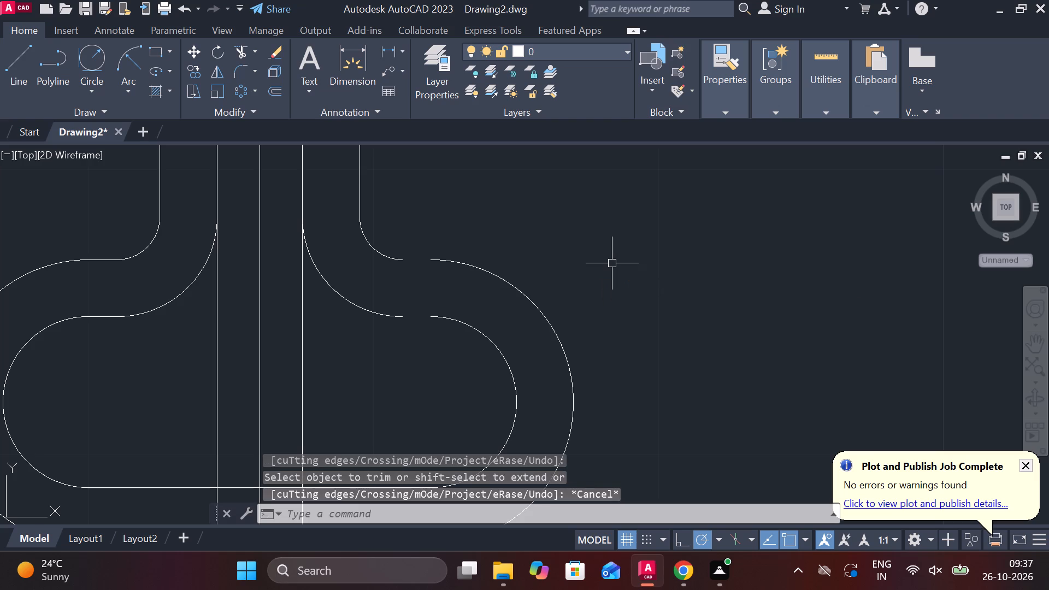
Blend the gaps between the right-hand fillet arcs and the right-end arcs, inner and outer, with tangent continuity.
text(BL)
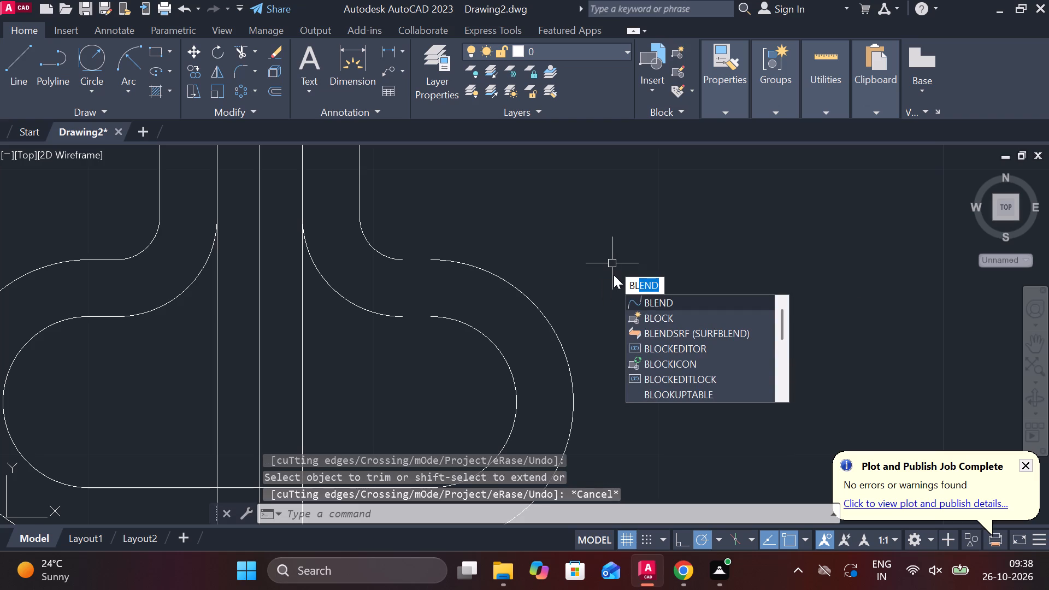
click(668, 304)
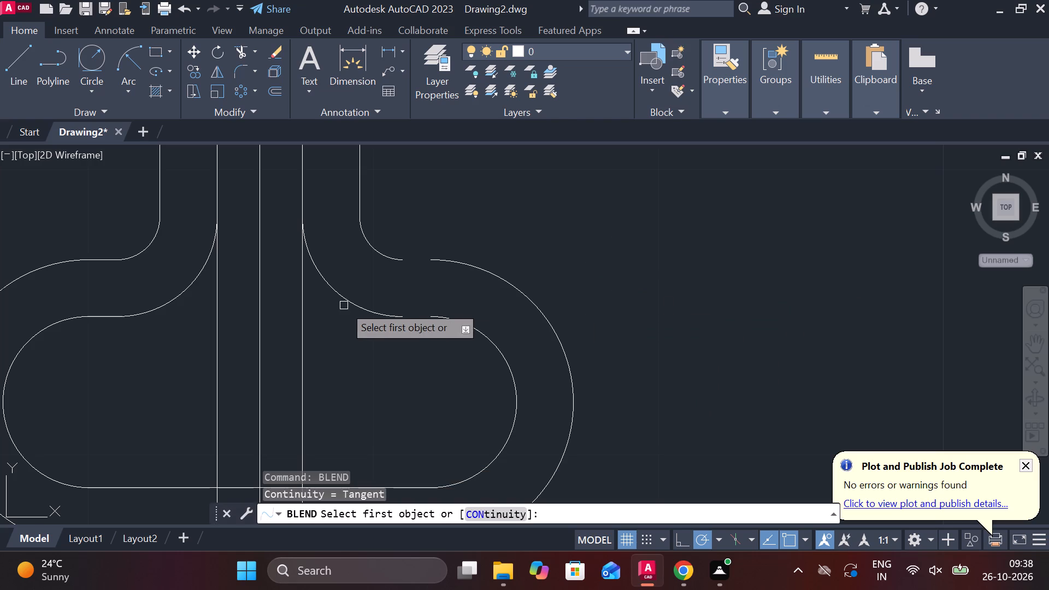
click(361, 306)
click(468, 327)
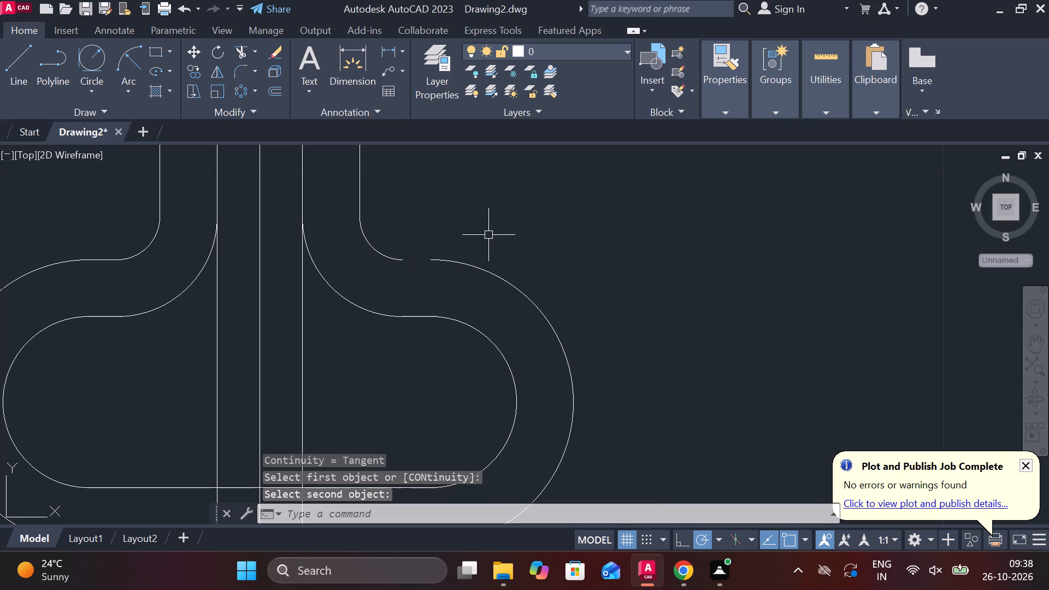
key(space)
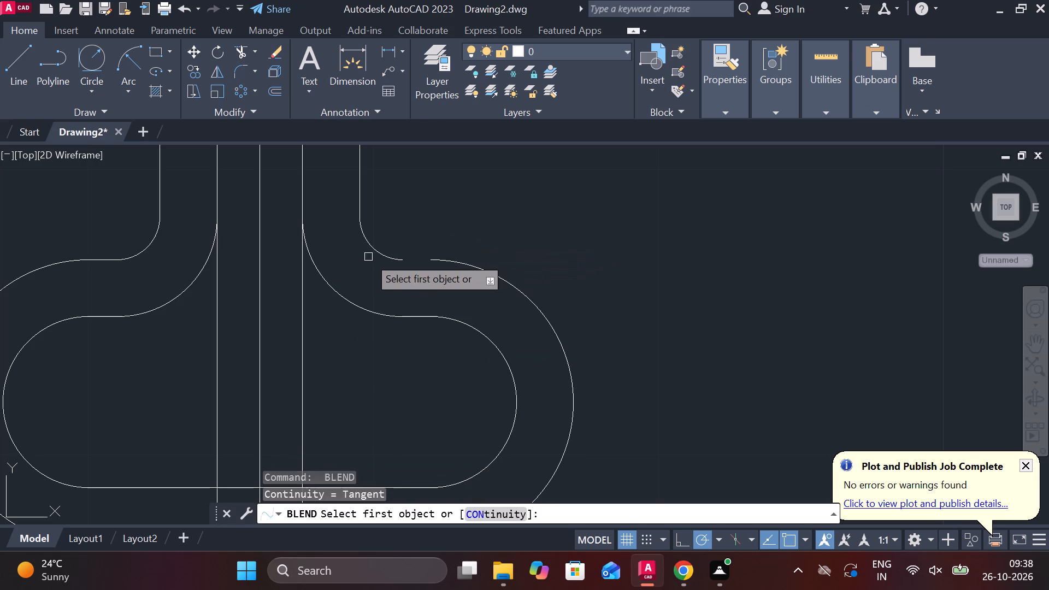
click(387, 254)
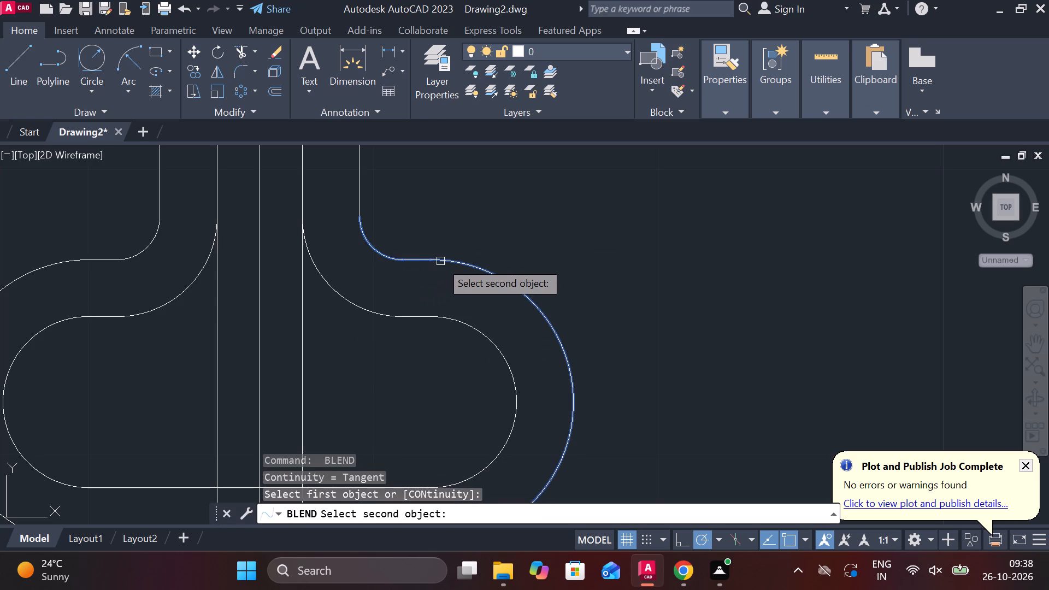
scroll(411, 268, up, 3)
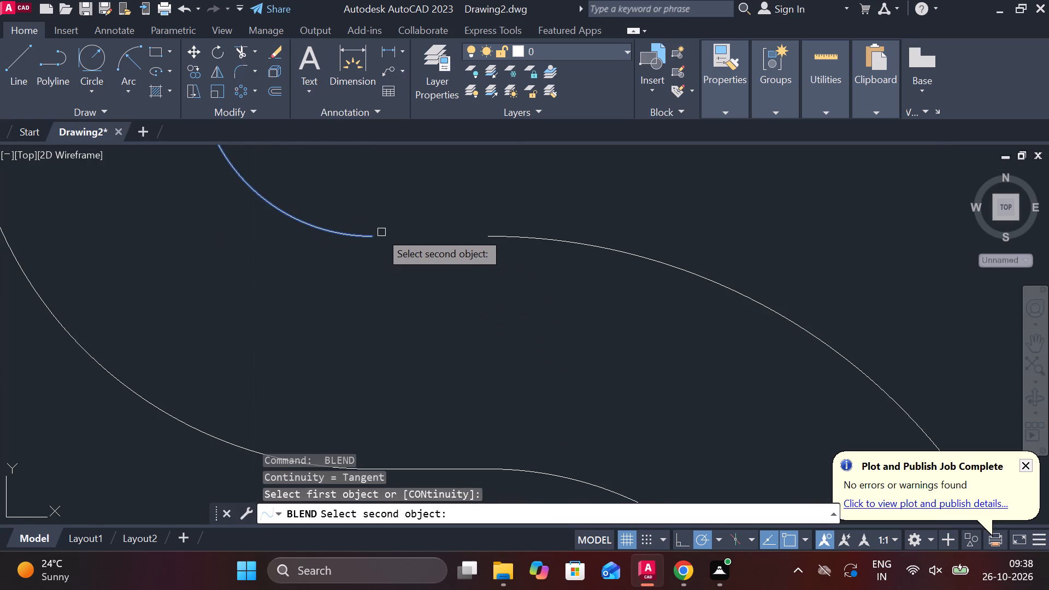
scroll(378, 231, up, 3)
scroll(378, 231, down, 4)
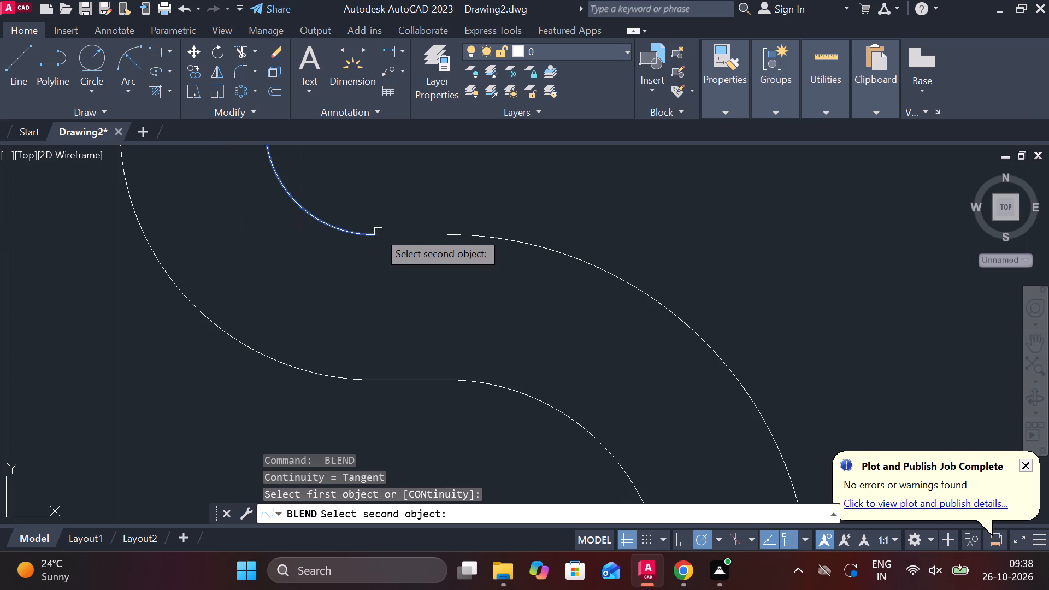
click(490, 238)
Trim the stem's two inner vertical lines below the inner fillets, down through the base, keeping the centre line.
scroll(533, 300, down, 2)
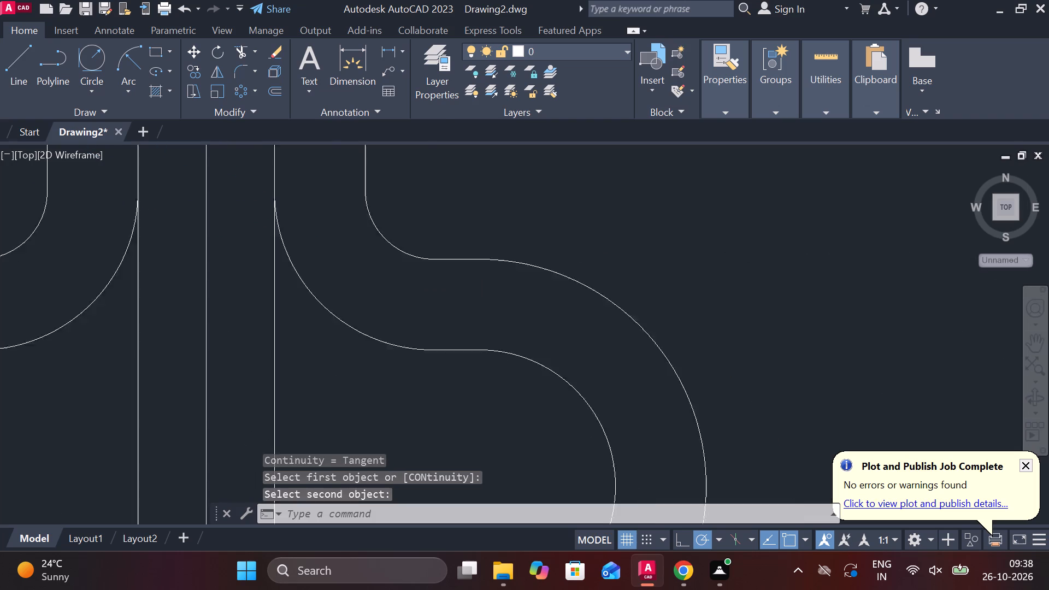
scroll(533, 300, down, 2)
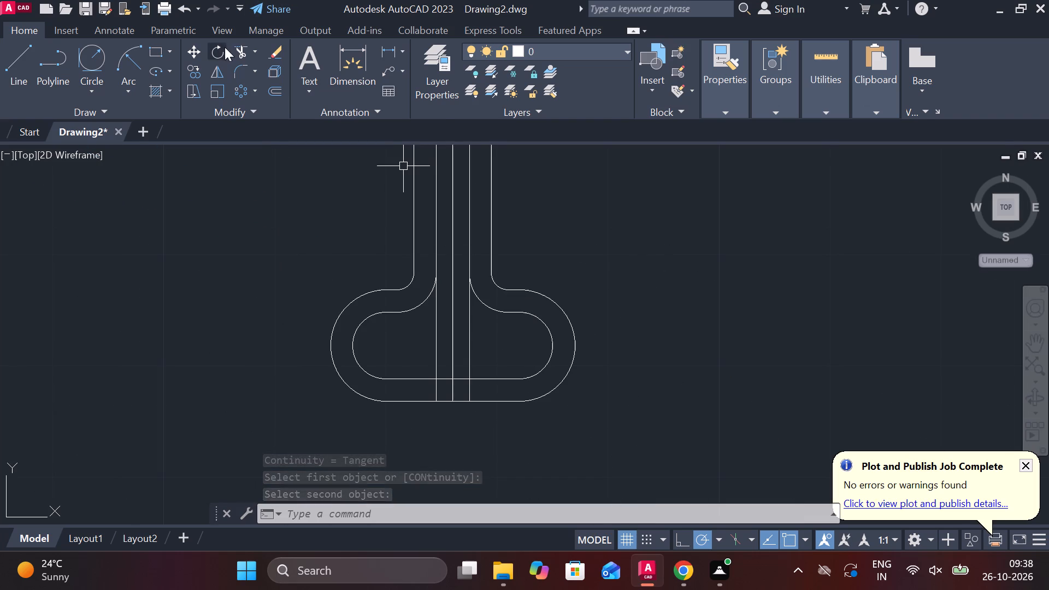
click(239, 54)
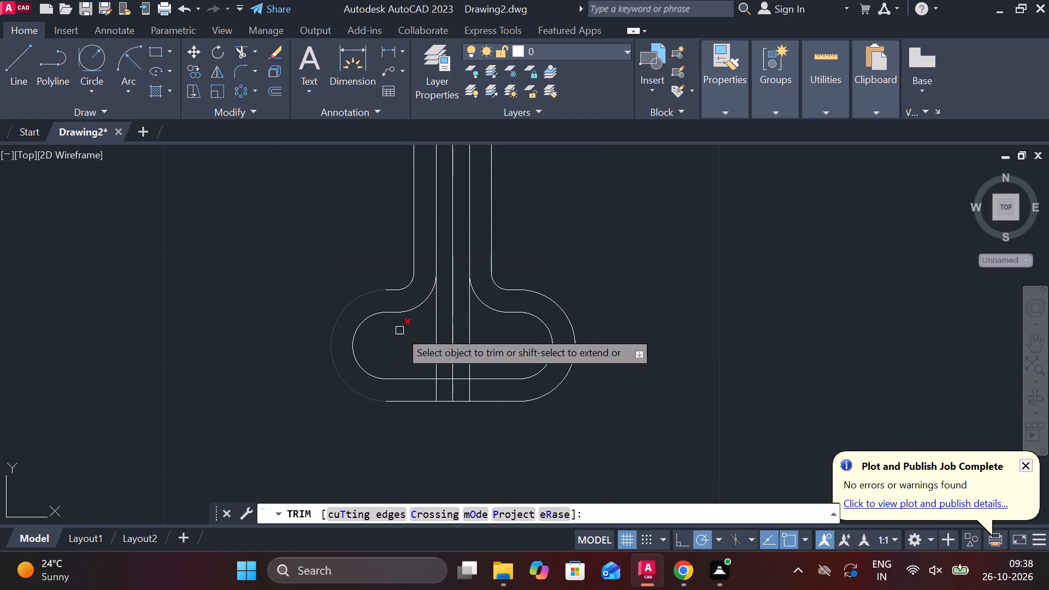
drag(415, 389, 444, 388)
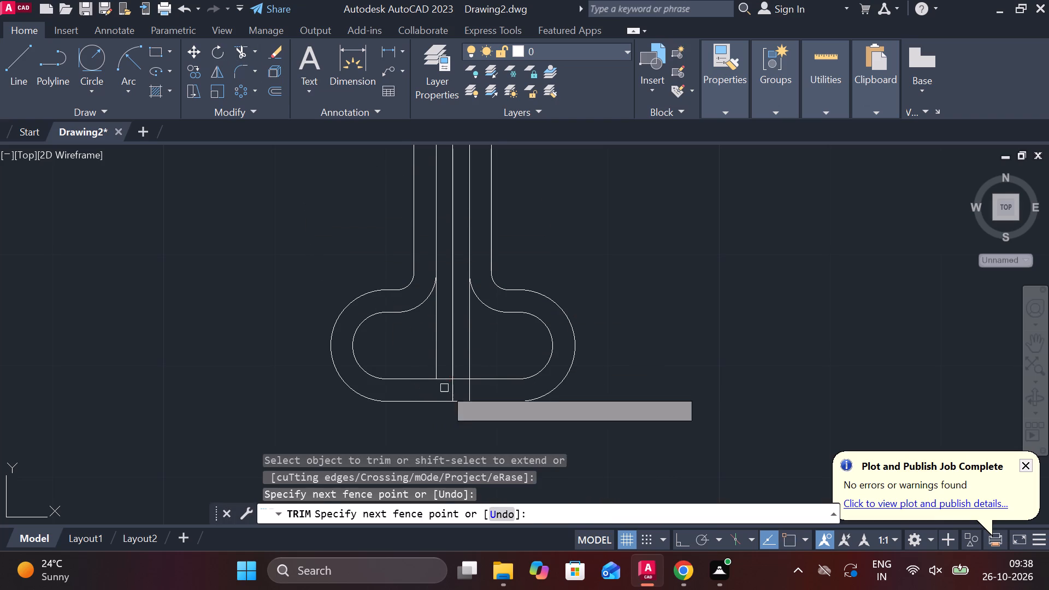
click(470, 393)
drag(470, 393, 480, 390)
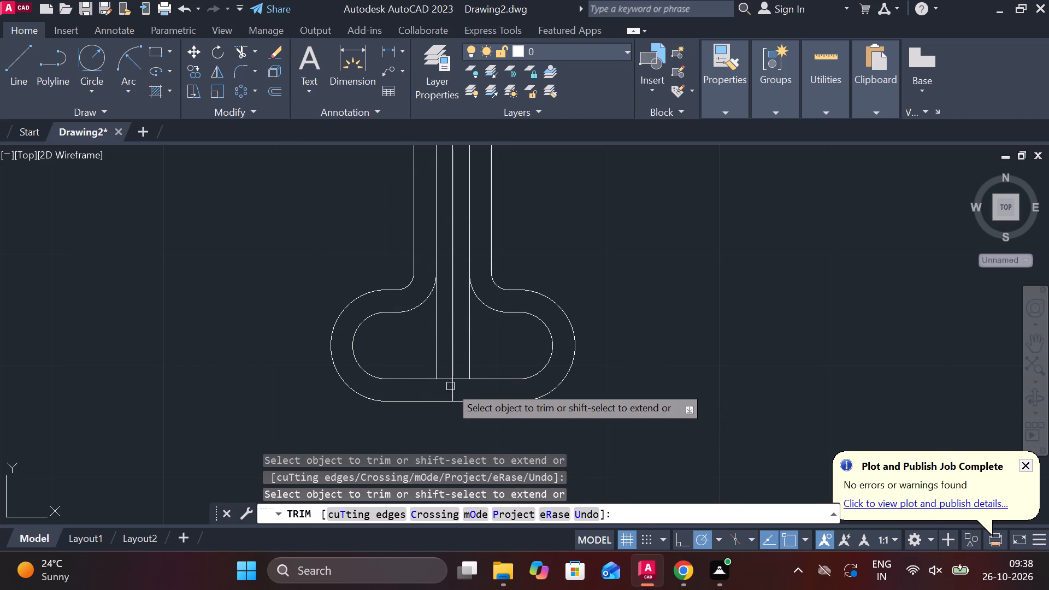
click(434, 350)
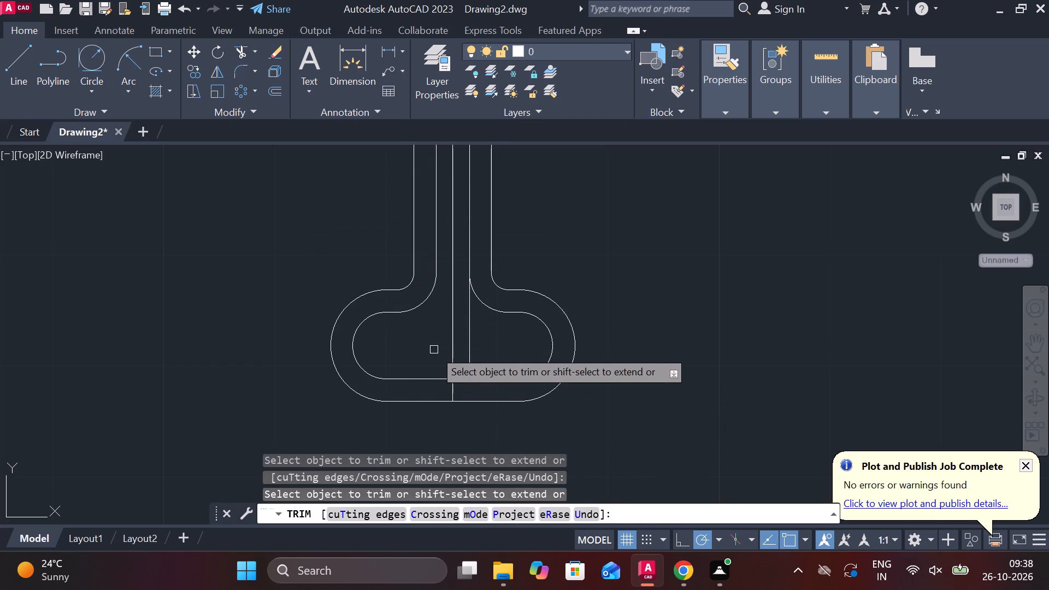
click(470, 355)
scroll(476, 334, down, 3)
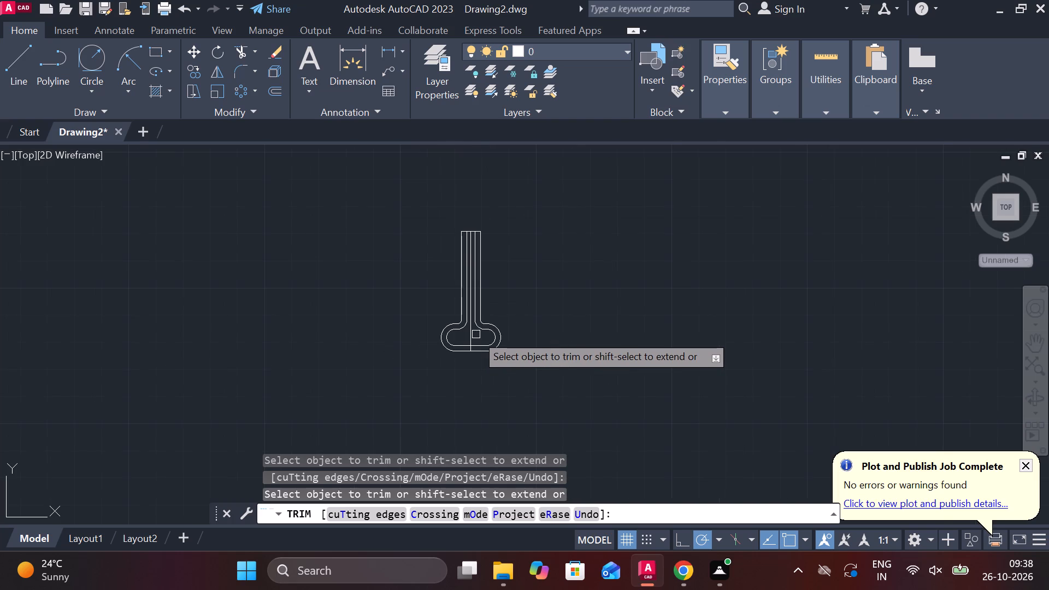
scroll(474, 257, up, 3)
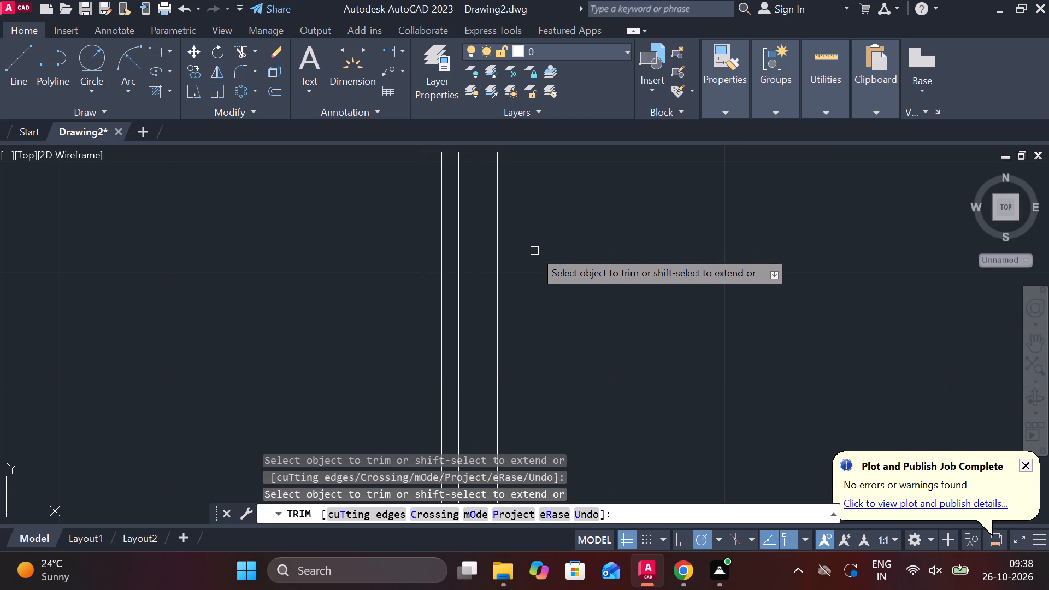
scroll(533, 251, down, 3)
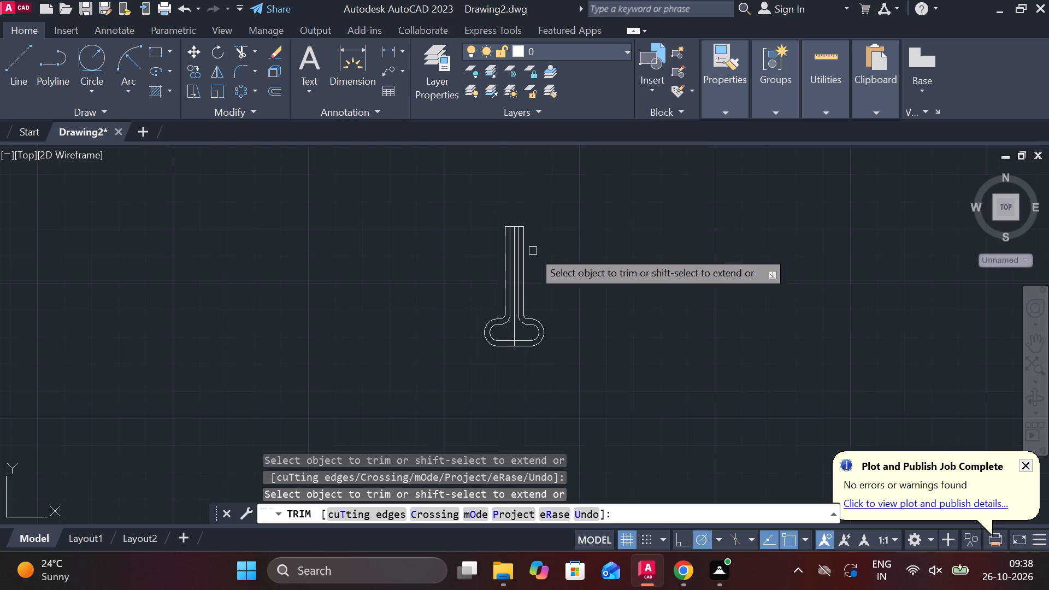
key(Escape)
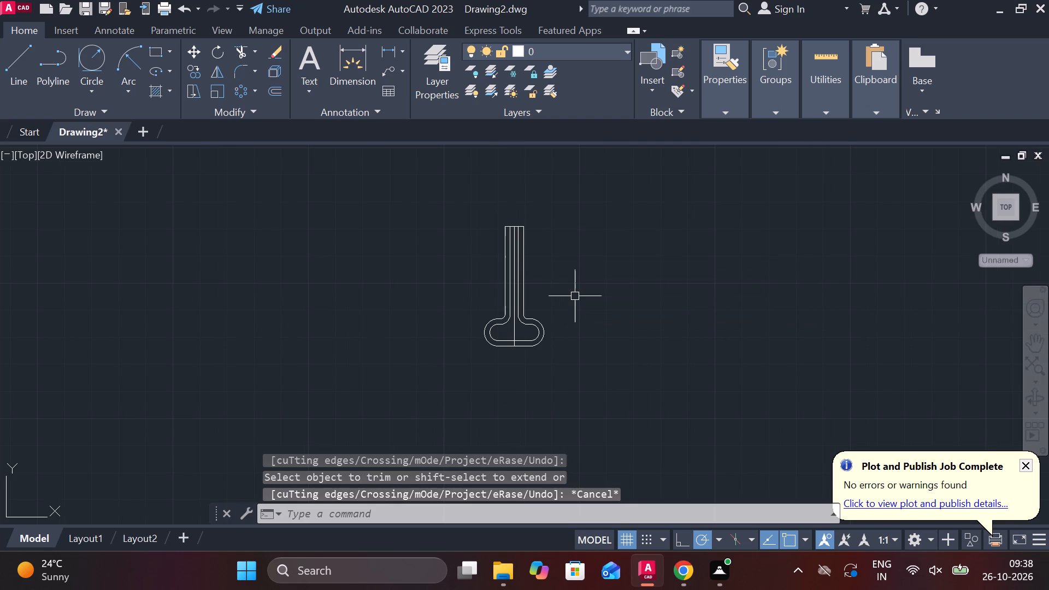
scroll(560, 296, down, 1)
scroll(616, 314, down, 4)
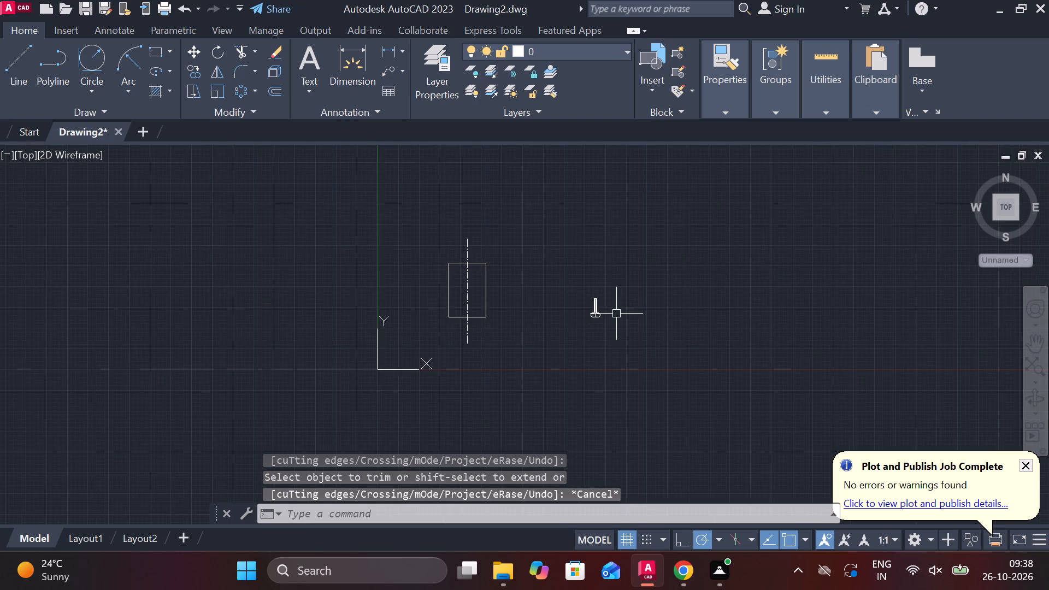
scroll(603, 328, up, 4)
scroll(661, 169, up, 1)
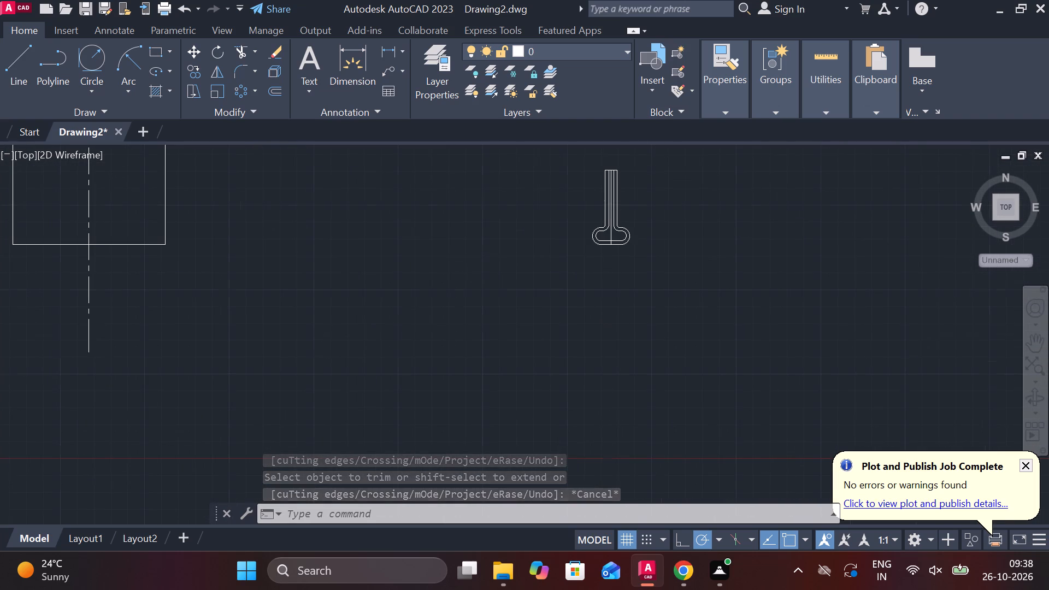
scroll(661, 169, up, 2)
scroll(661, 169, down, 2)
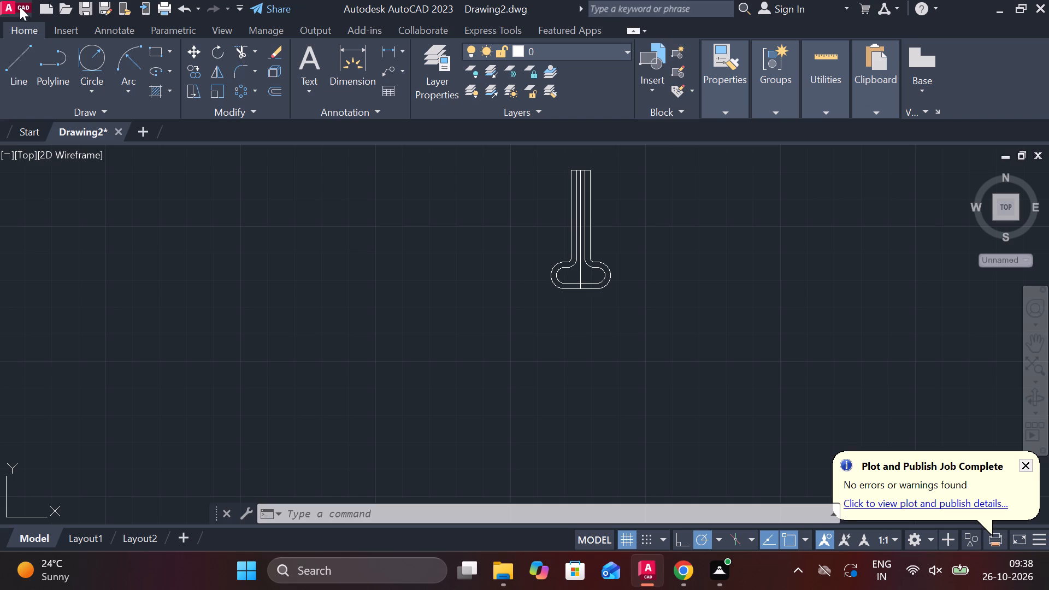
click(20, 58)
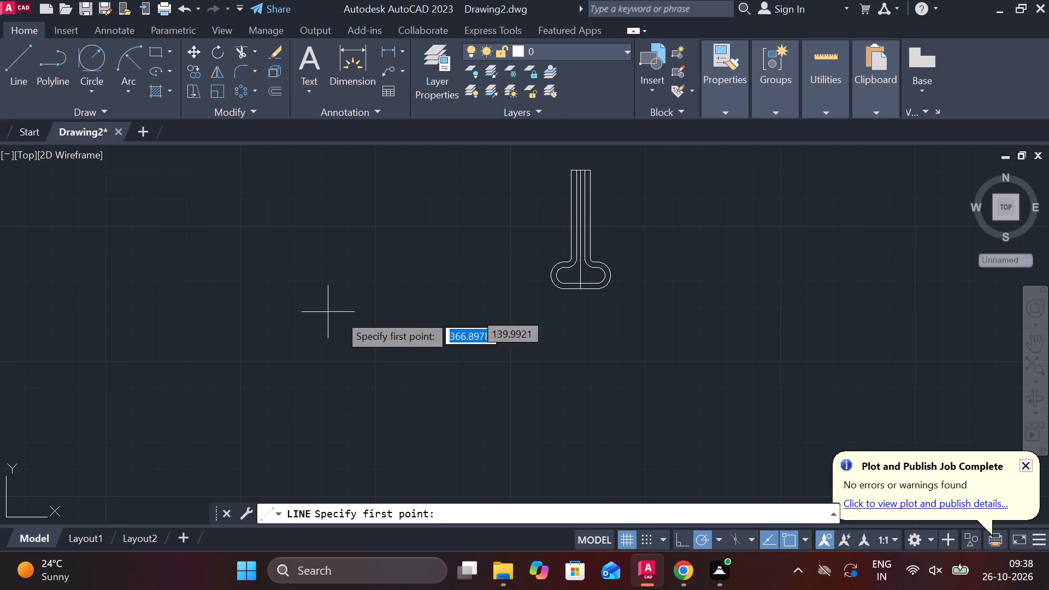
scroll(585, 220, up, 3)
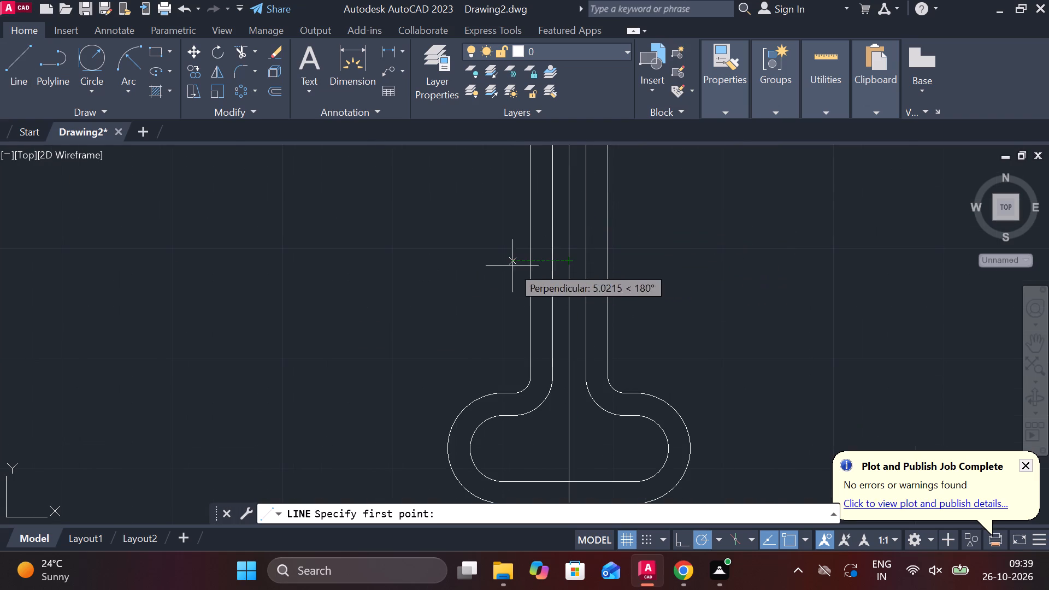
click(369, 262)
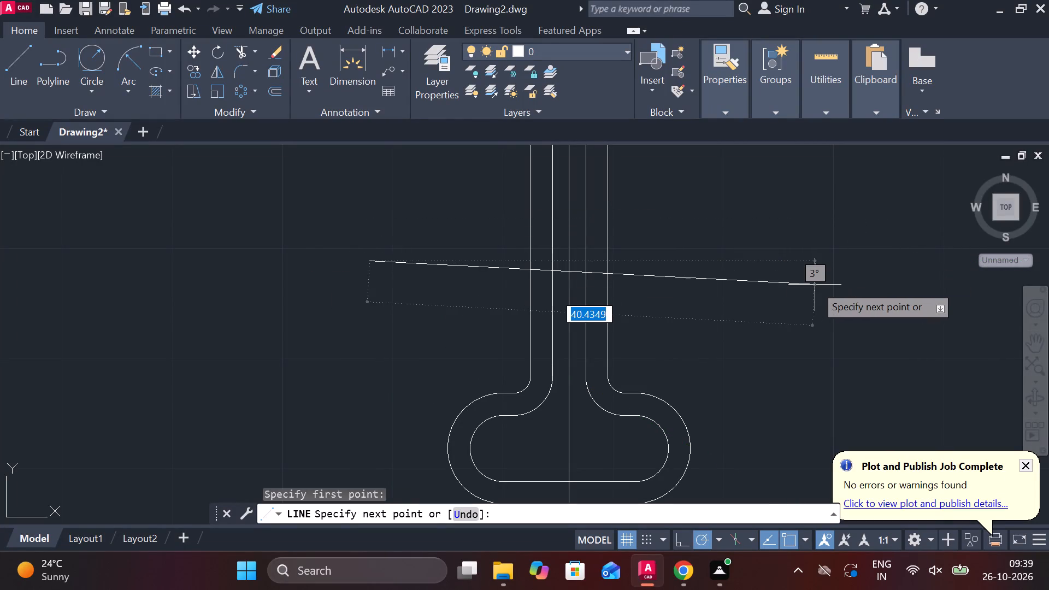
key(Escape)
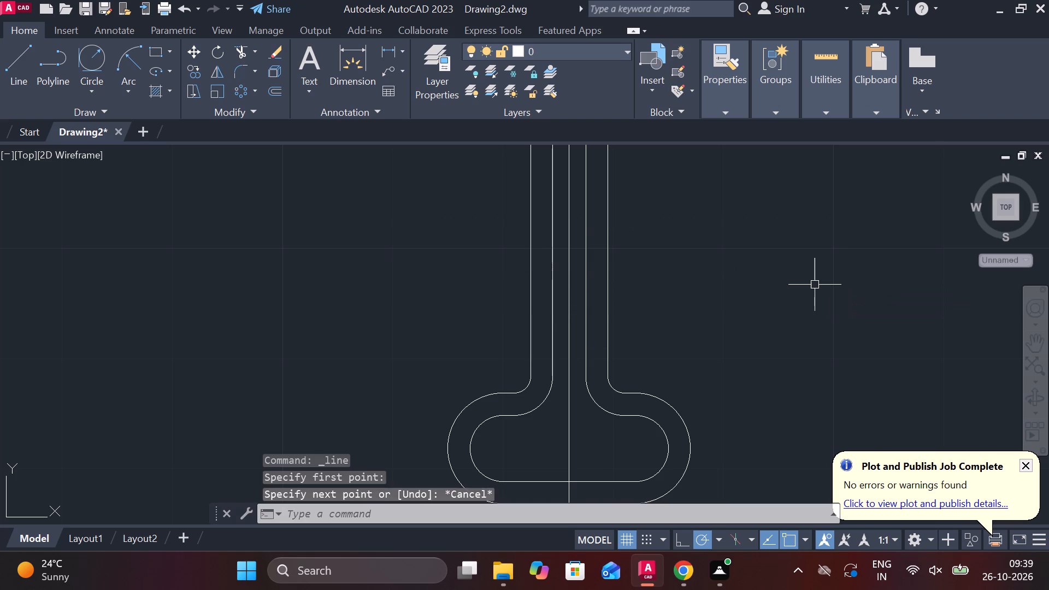
Draw a 15 wide by 30 high rectangle from lines beside the profile, starting level with its bottom line, about 32 right of the centre line.
scroll(676, 390, down, 3)
scroll(820, 395, up, 2)
scroll(820, 395, down, 1)
click(10, 80)
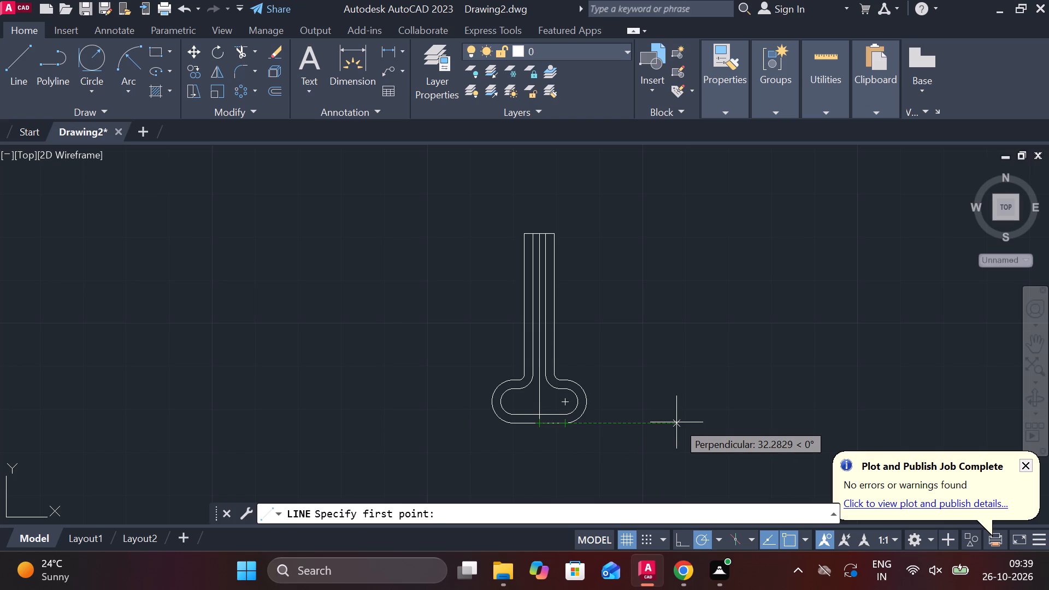
click(676, 422)
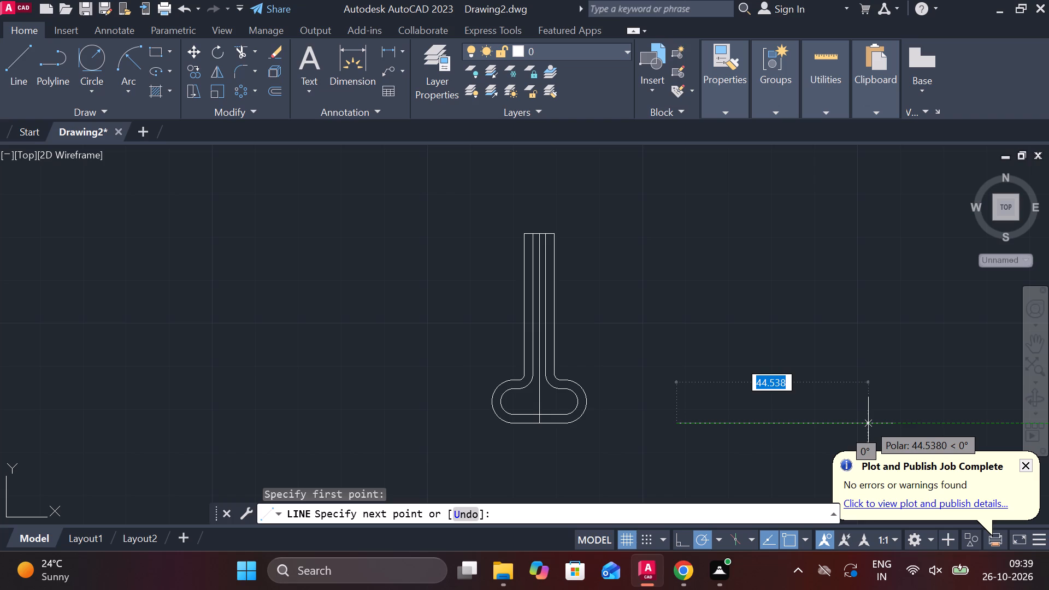
text(15)
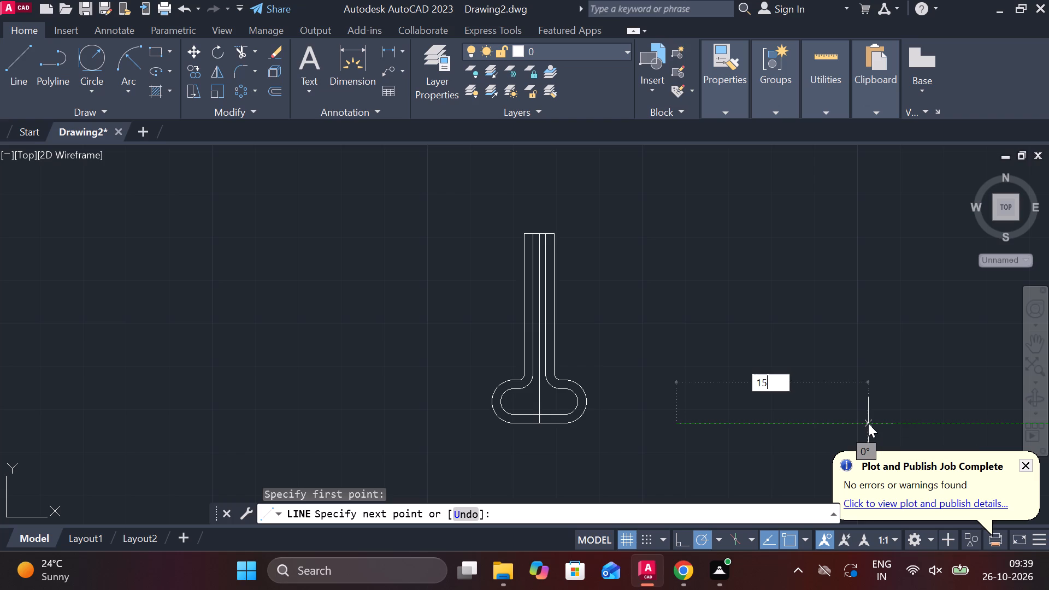
key(Return)
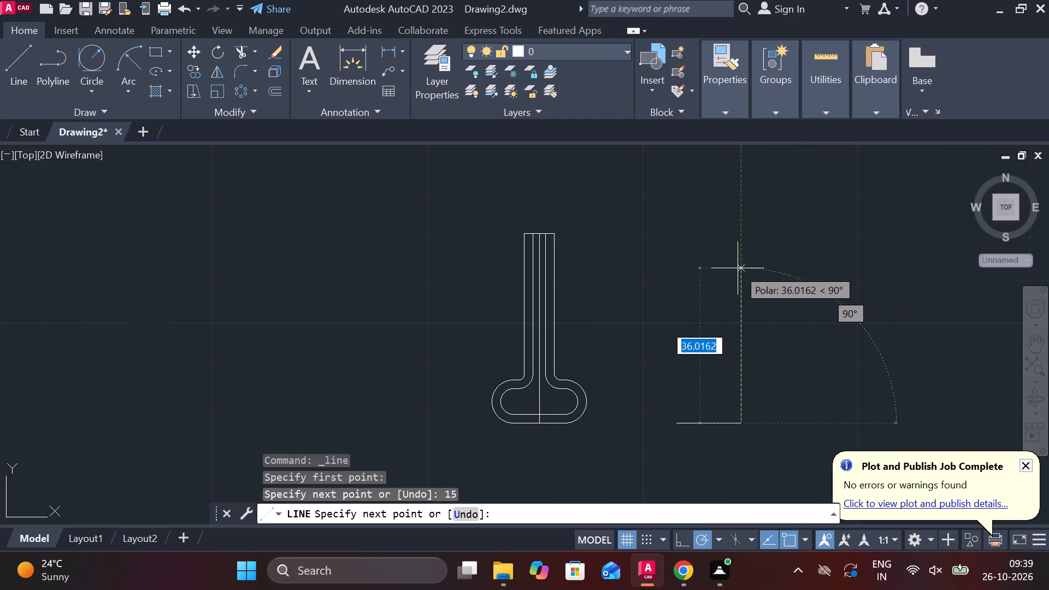
key(3)
key(0)
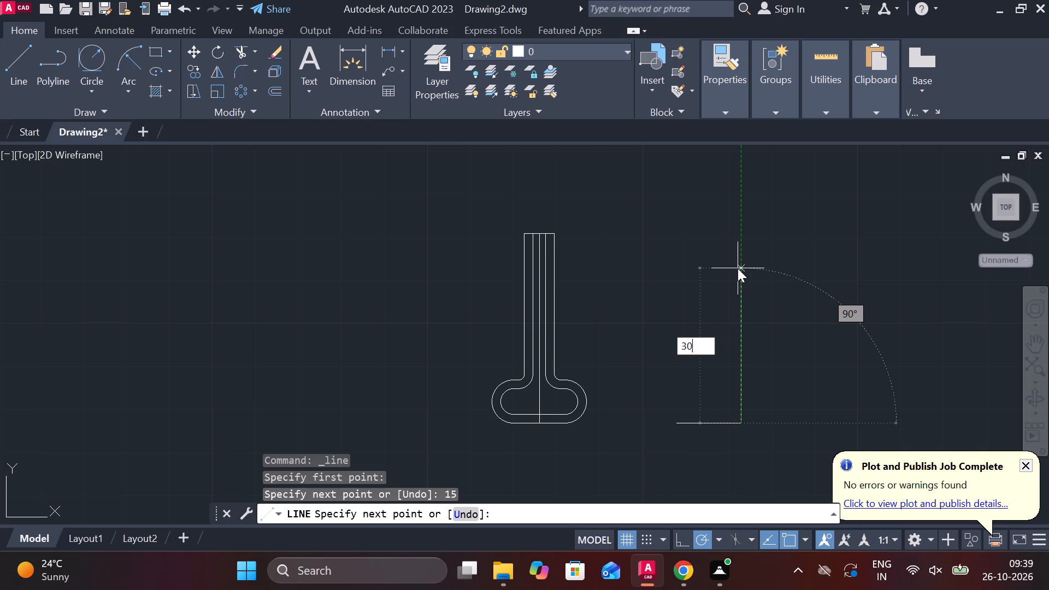
key(Return)
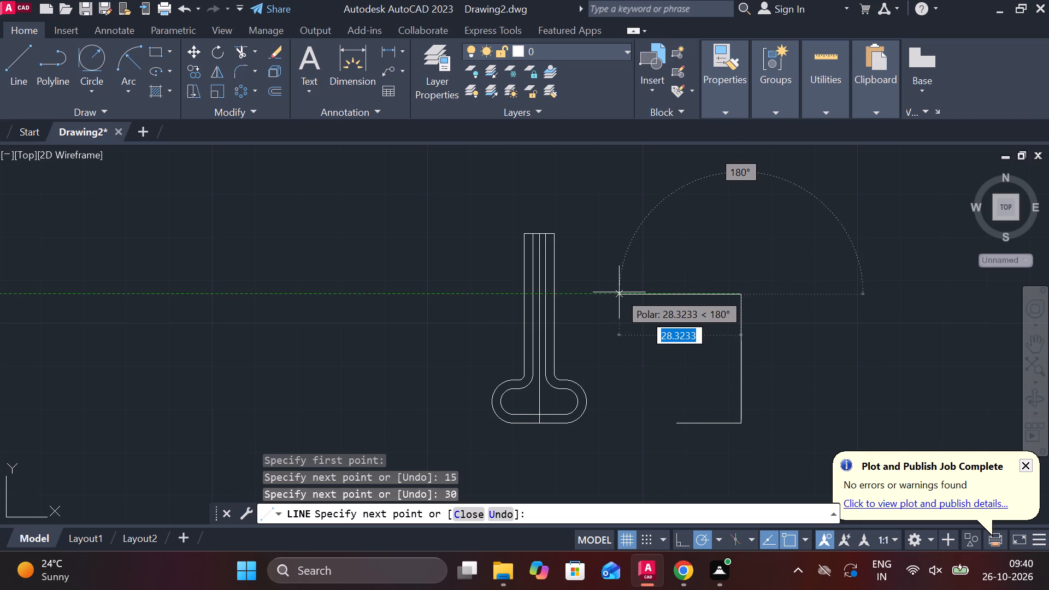
key(1)
key(5)
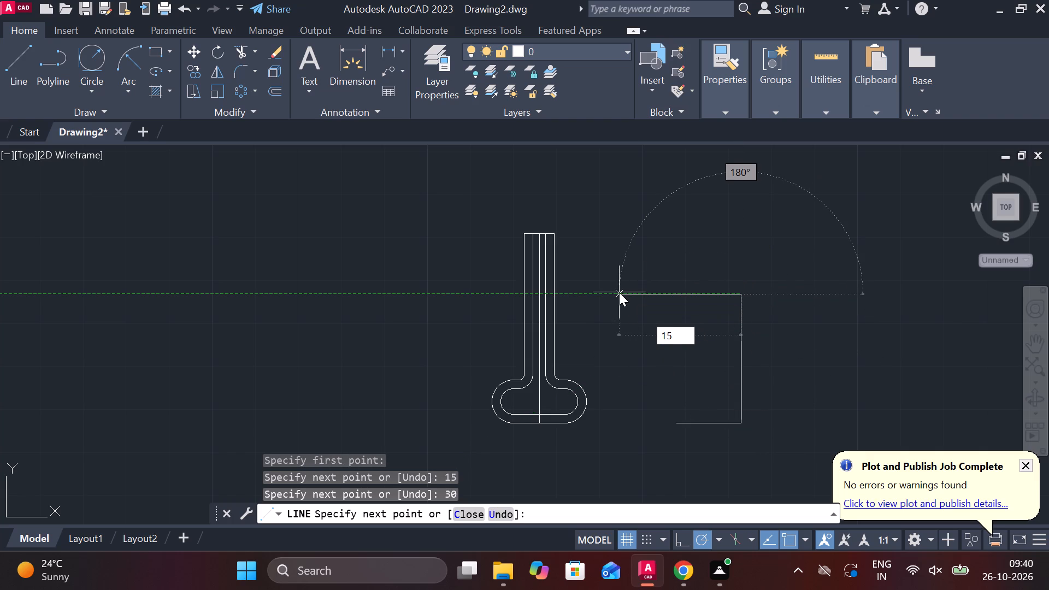
key(Return)
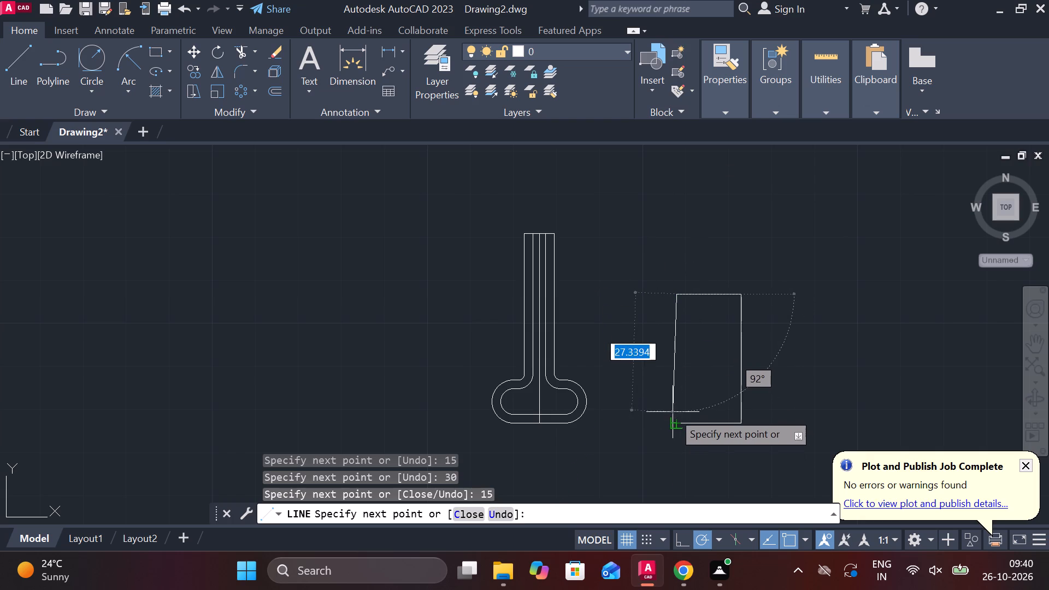
scroll(677, 424, up, 3)
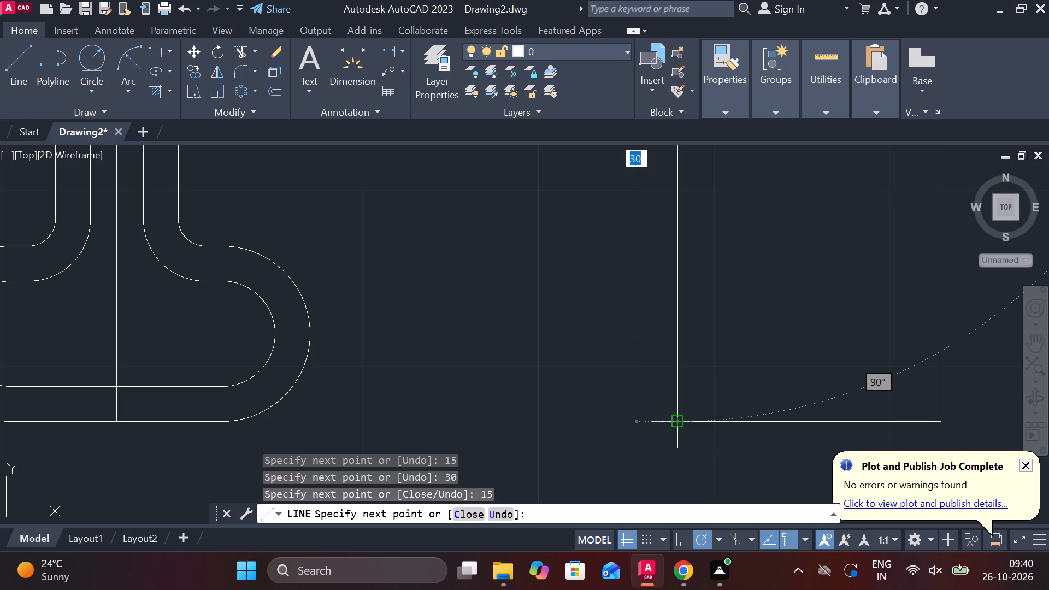
text(30)
key(Return)
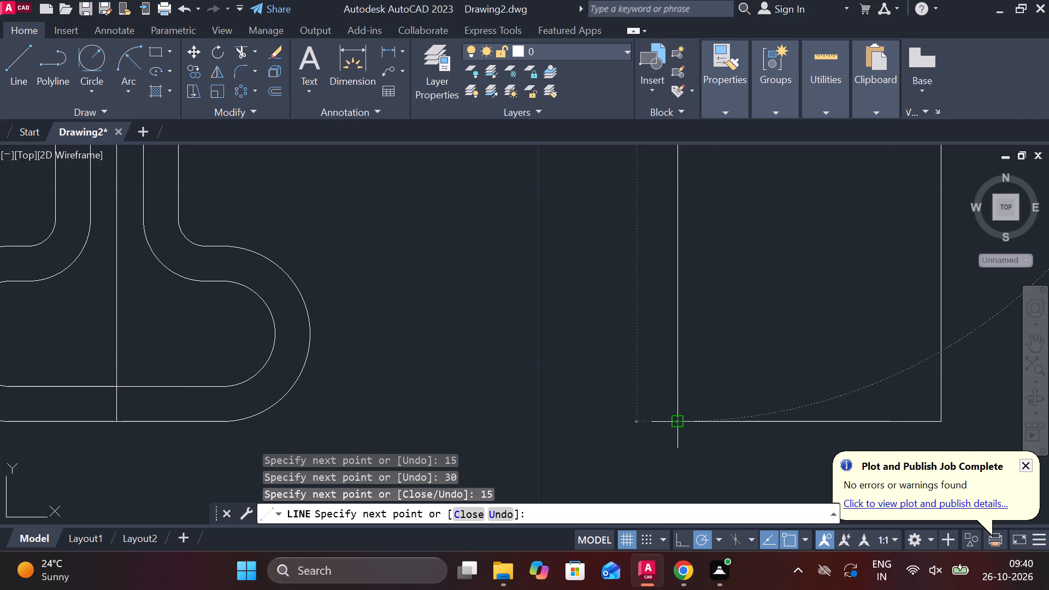
scroll(669, 416, down, 3)
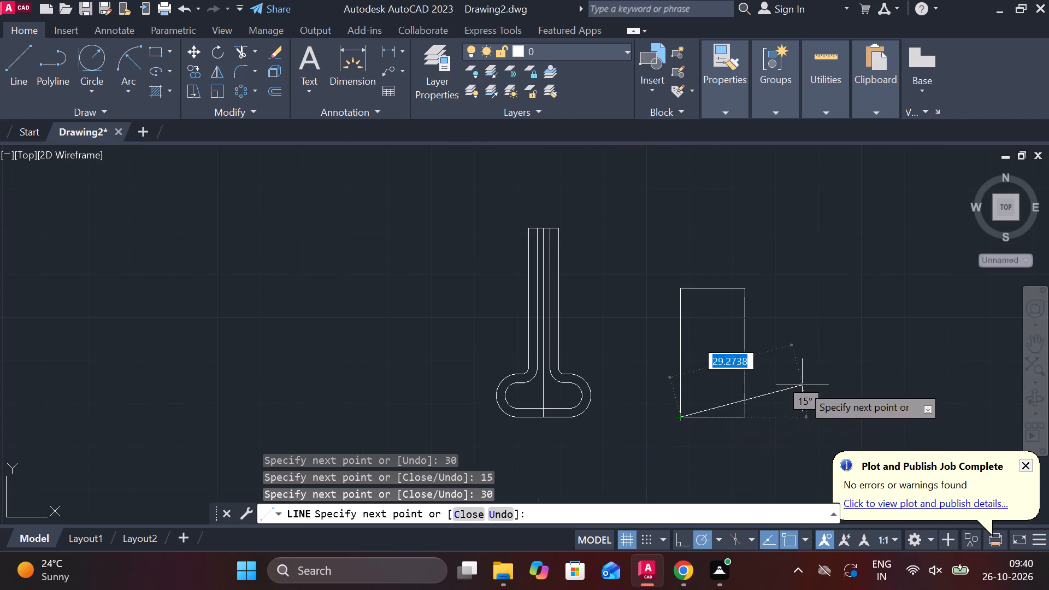
Draw a vertical centre line about 52 long upward from the midpoint of the 15 by 30 rectangle's bottom edge.
key(Escape)
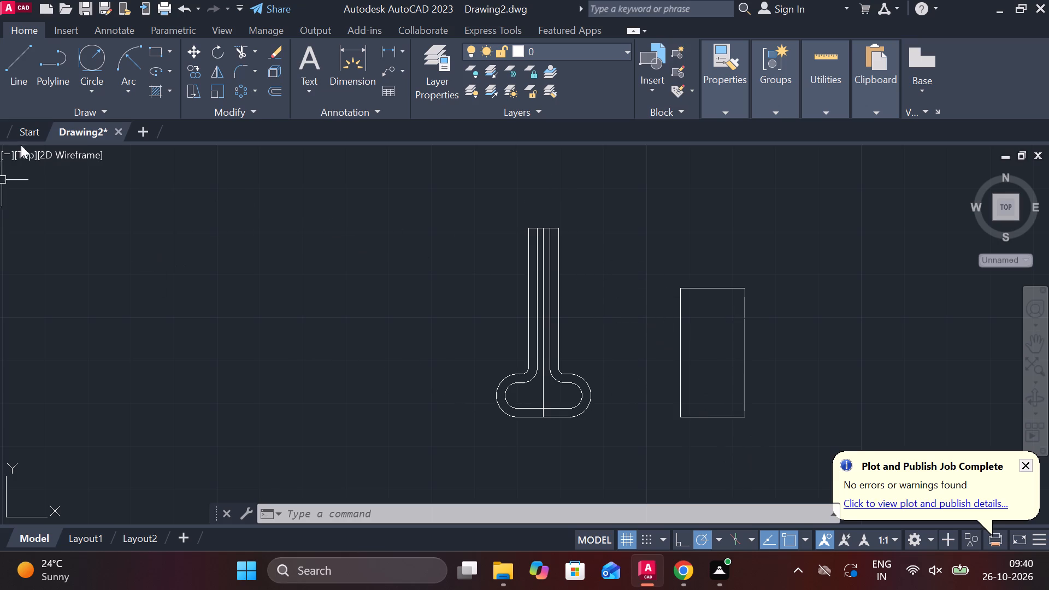
click(12, 73)
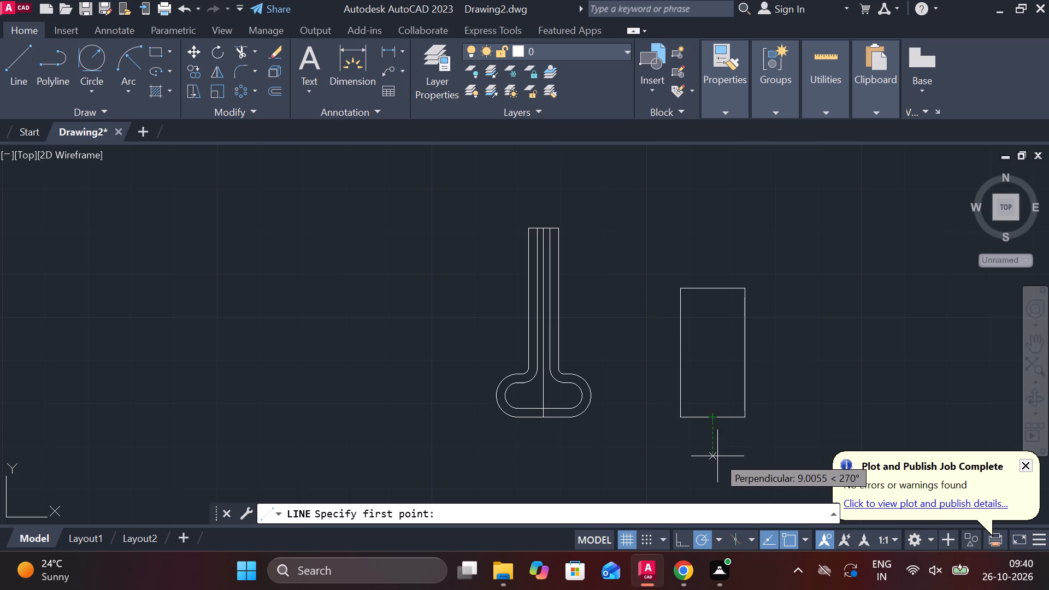
click(712, 415)
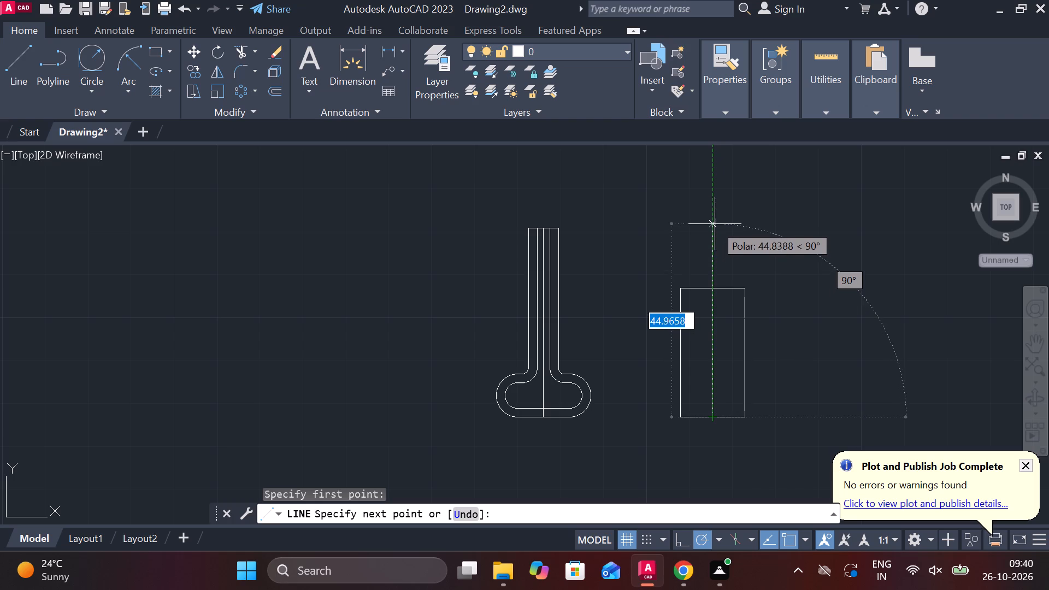
click(713, 193)
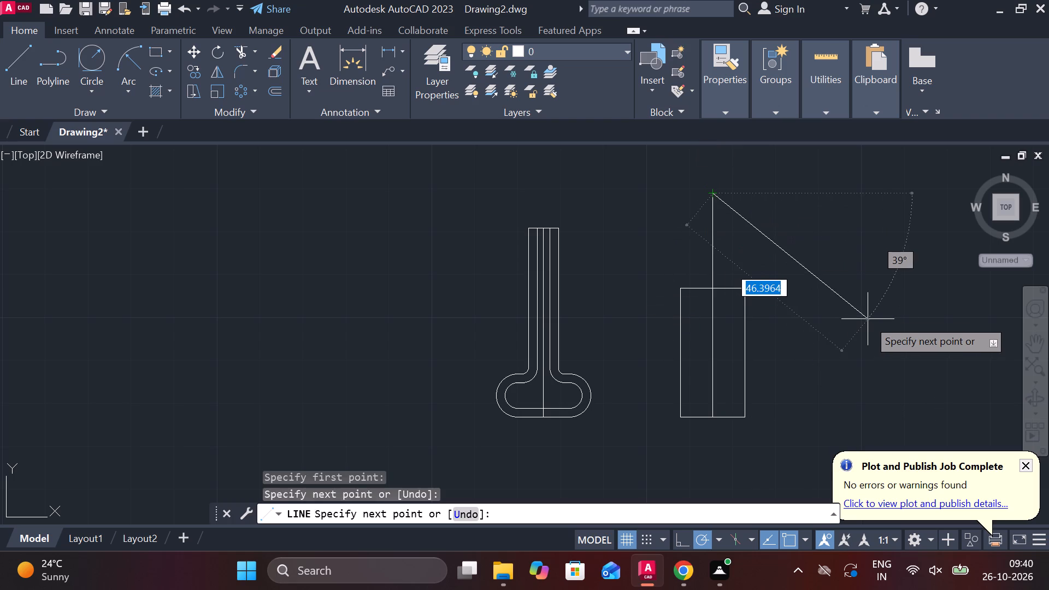
key(Escape)
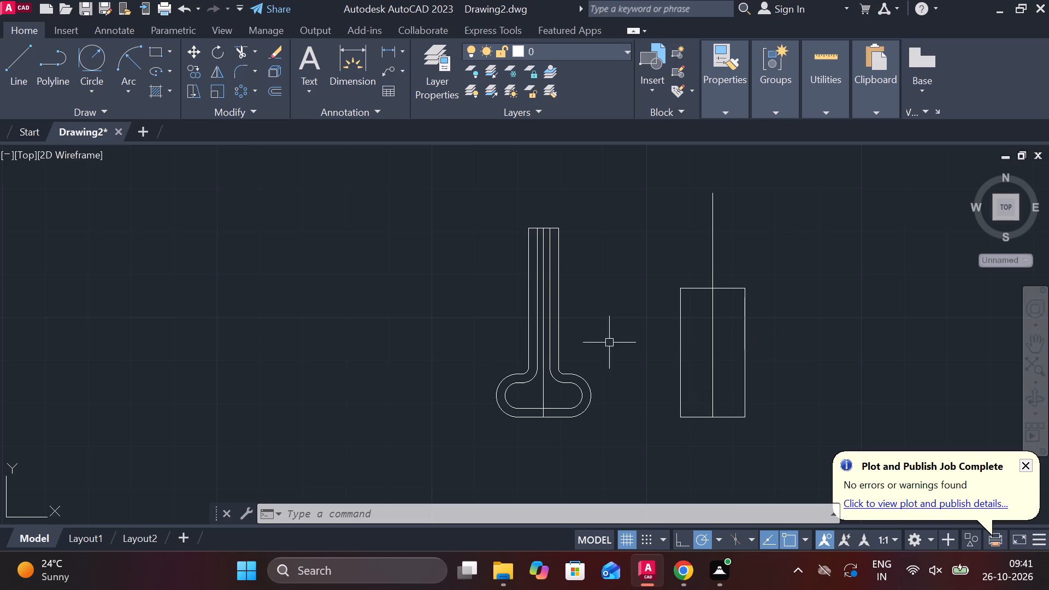
Draw a circle of radius 5 centred on the midpoint of the 15 by 30 rectangle's top edge.
scroll(423, 338, down, 2)
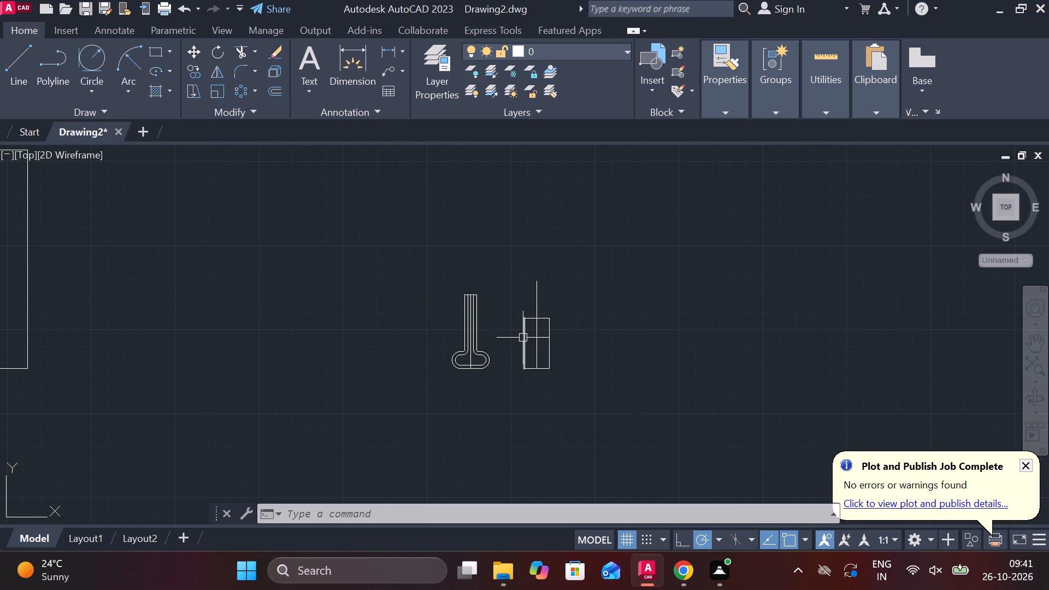
scroll(523, 335, up, 2)
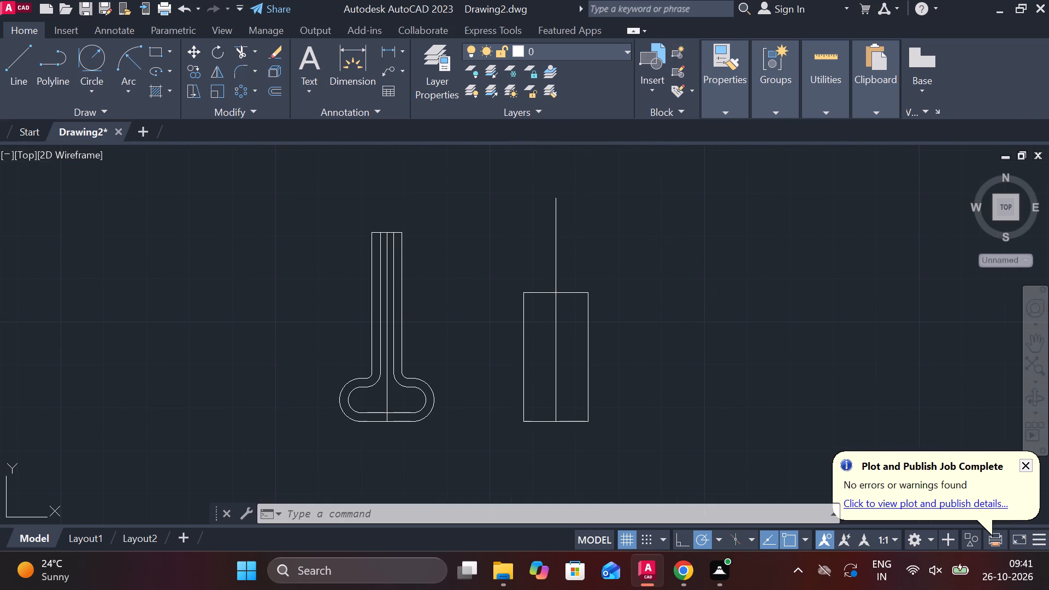
click(80, 81)
click(151, 111)
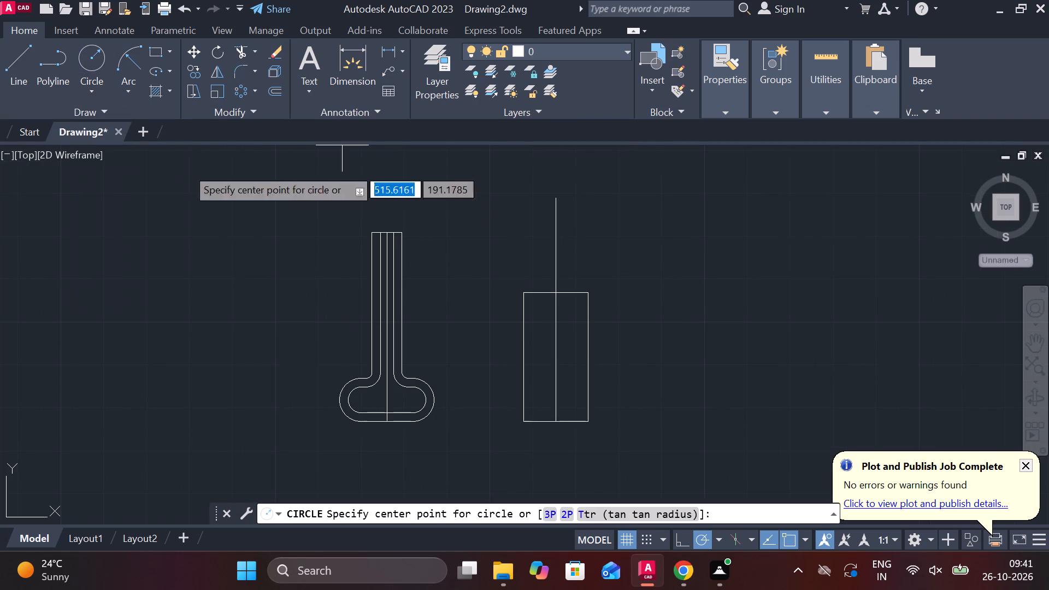
click(555, 297)
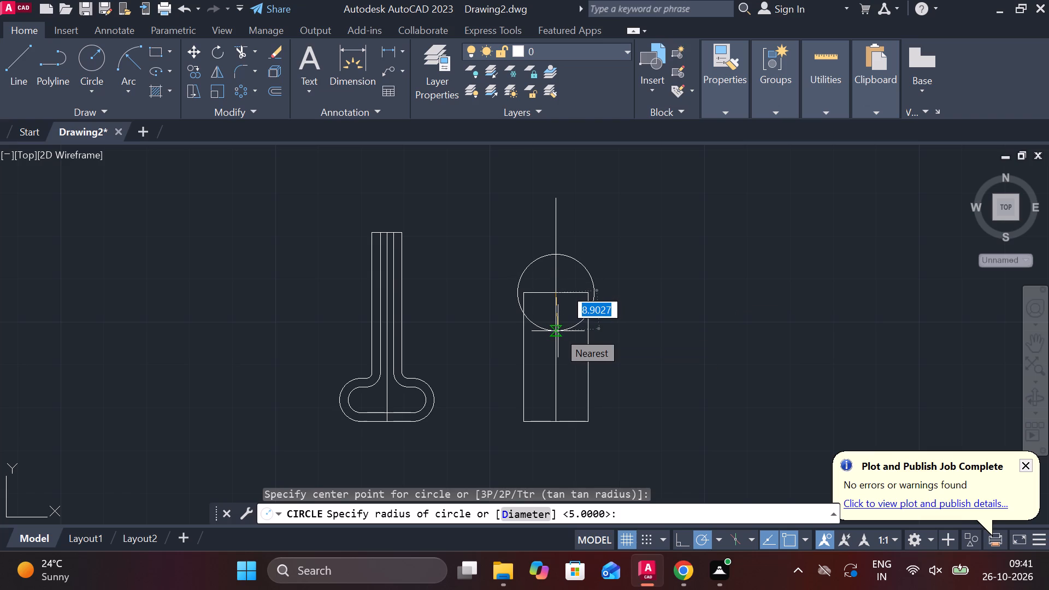
key(5)
key(Return)
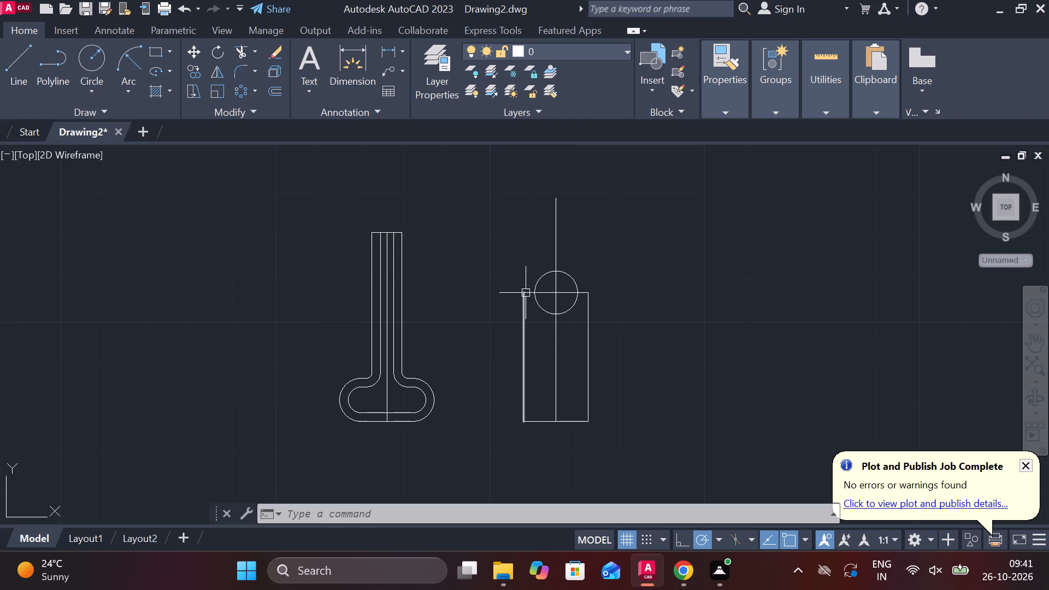
Extend the outline above the rectangle with lines 14 up from its upper left corner, 15 across, and back down to its upper right corner.
click(9, 71)
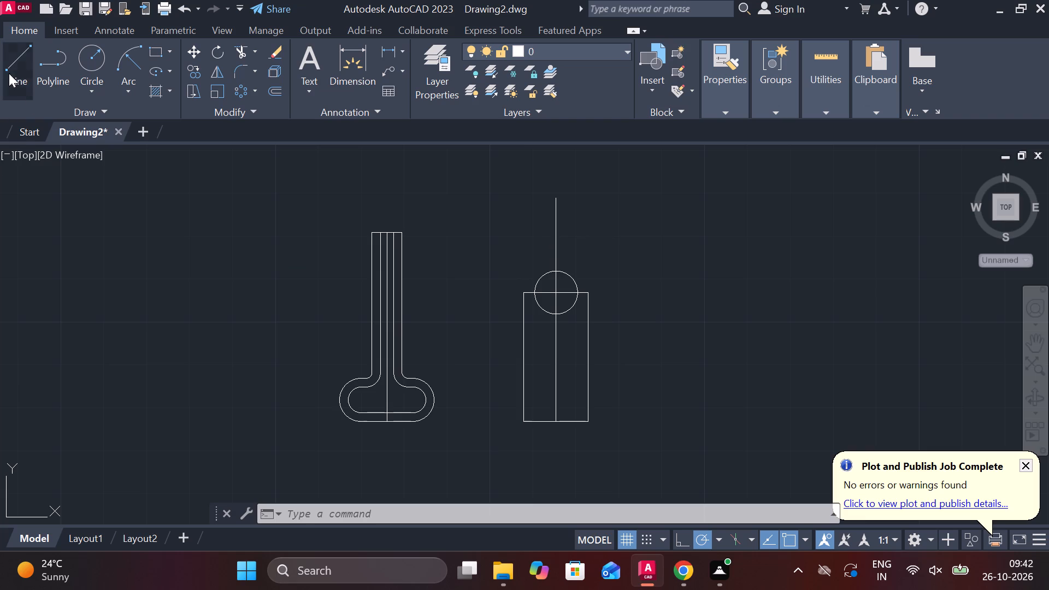
click(522, 294)
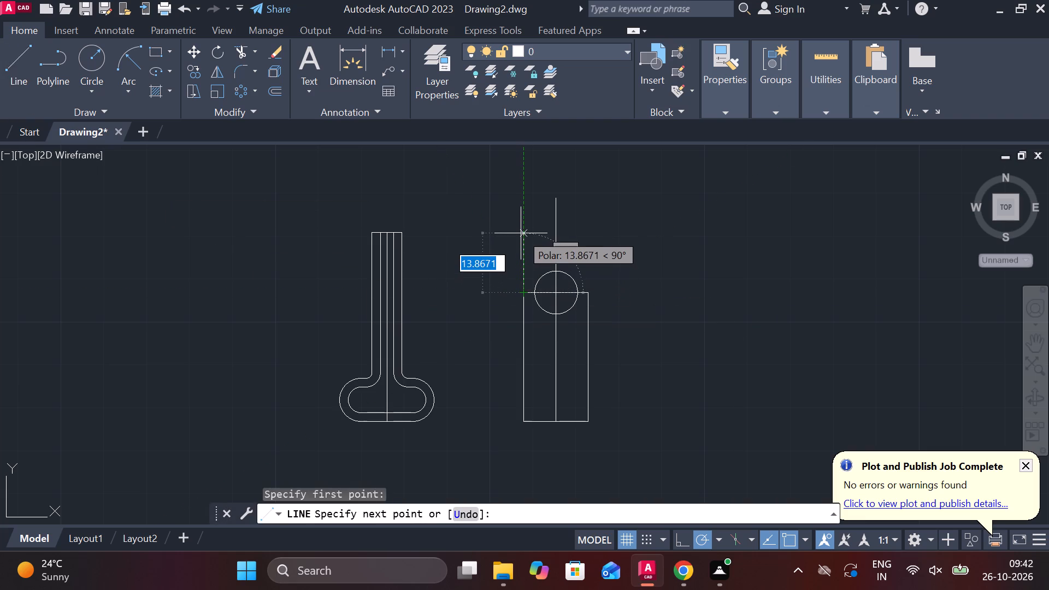
key(1)
key(4)
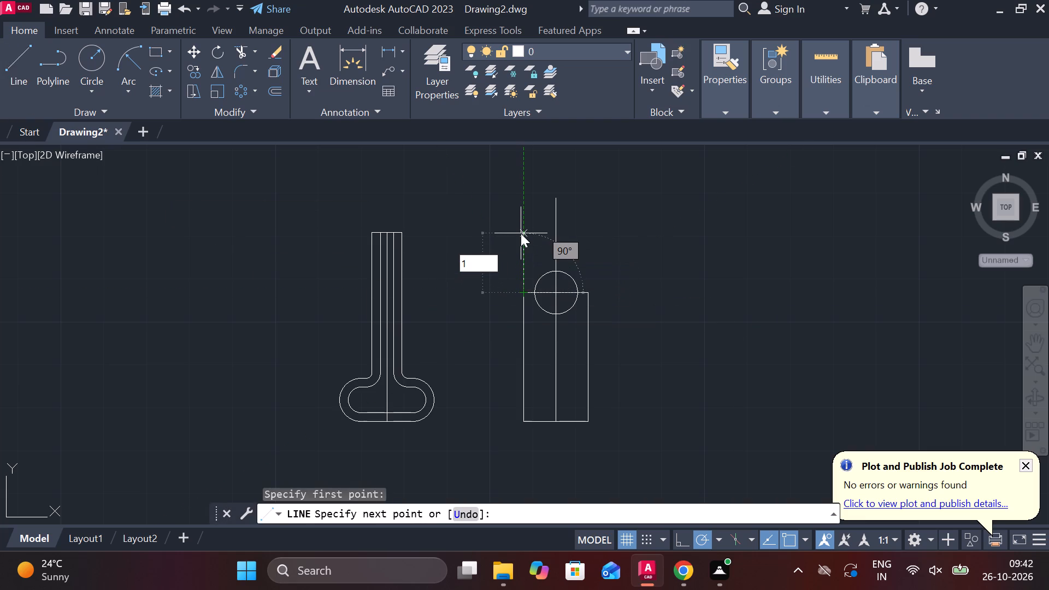
key(Return)
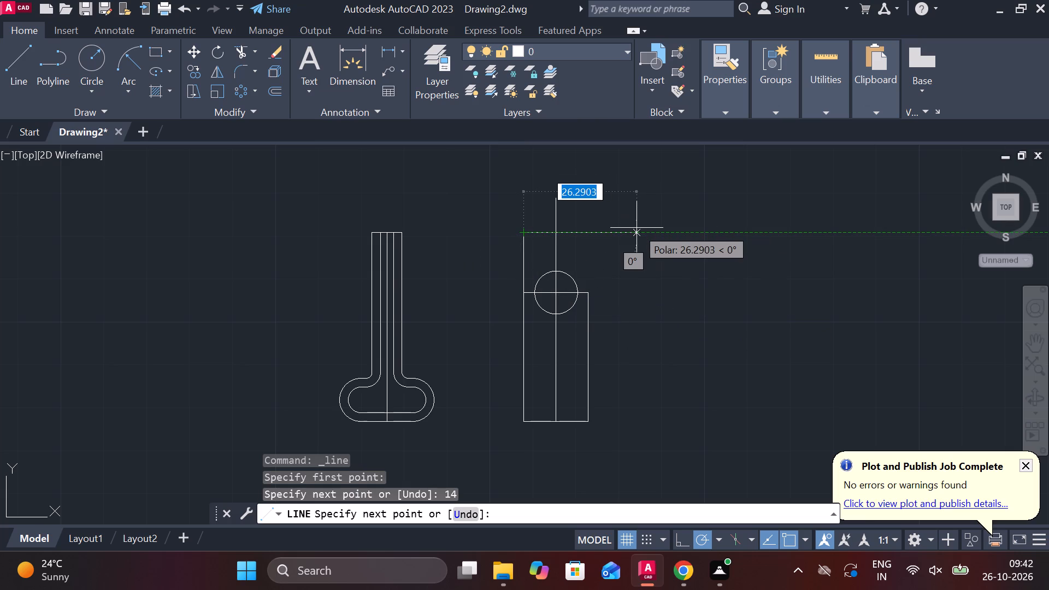
key(1)
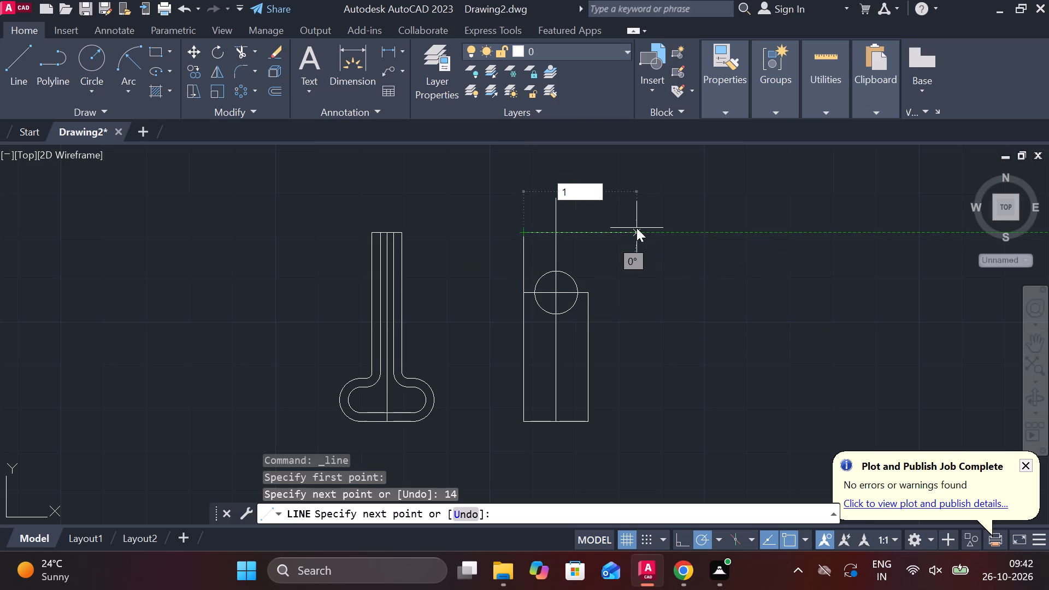
key(5)
key(Return)
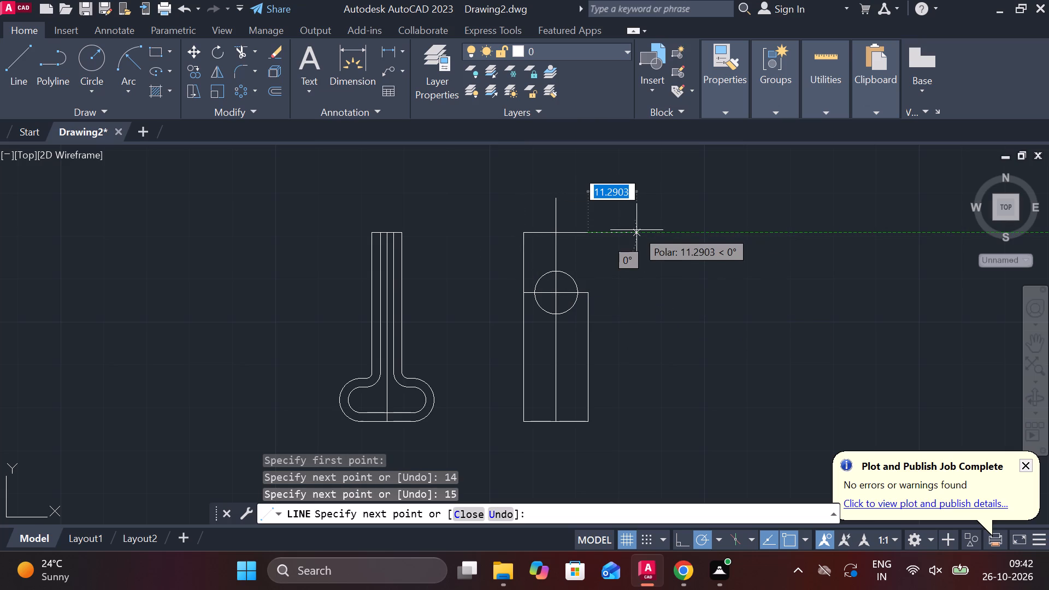
click(587, 293)
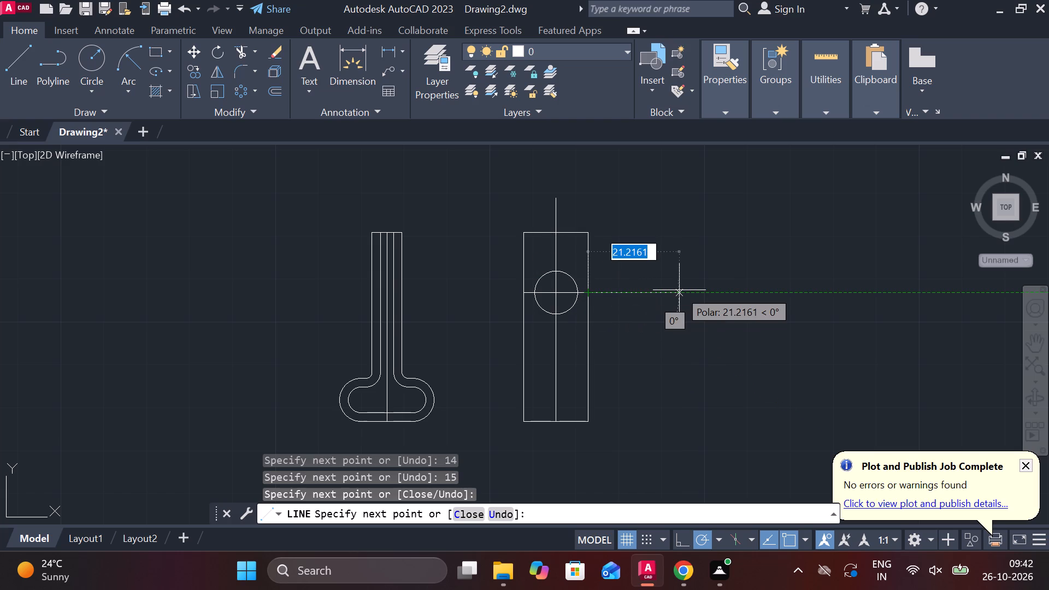
key(Escape)
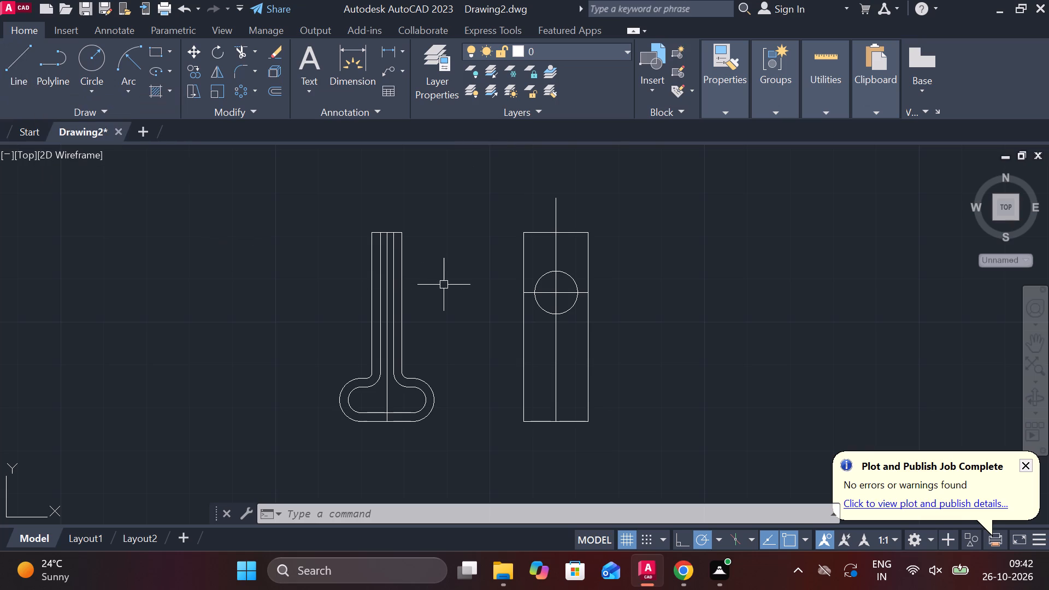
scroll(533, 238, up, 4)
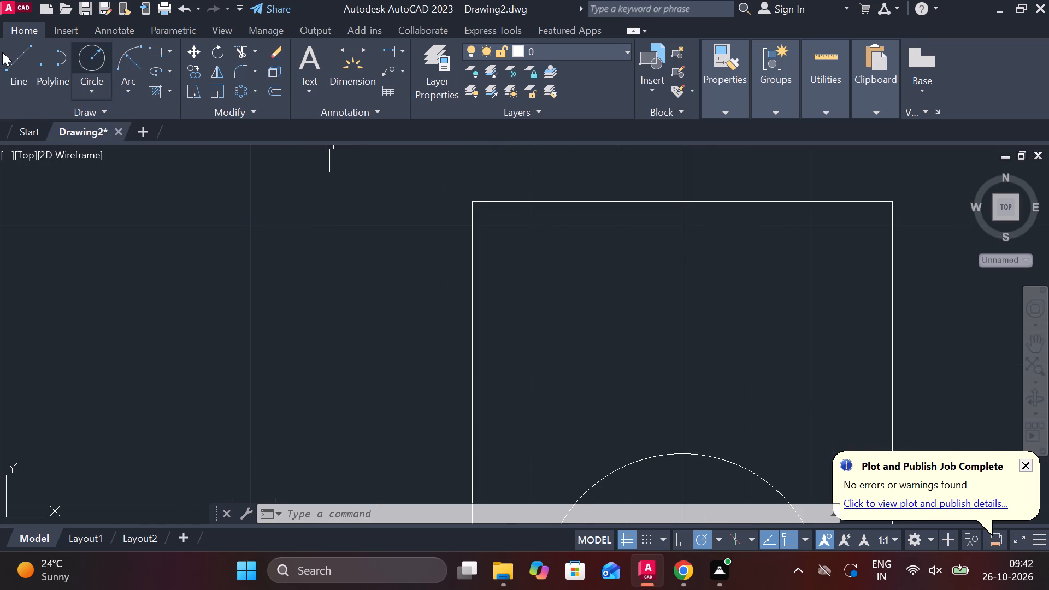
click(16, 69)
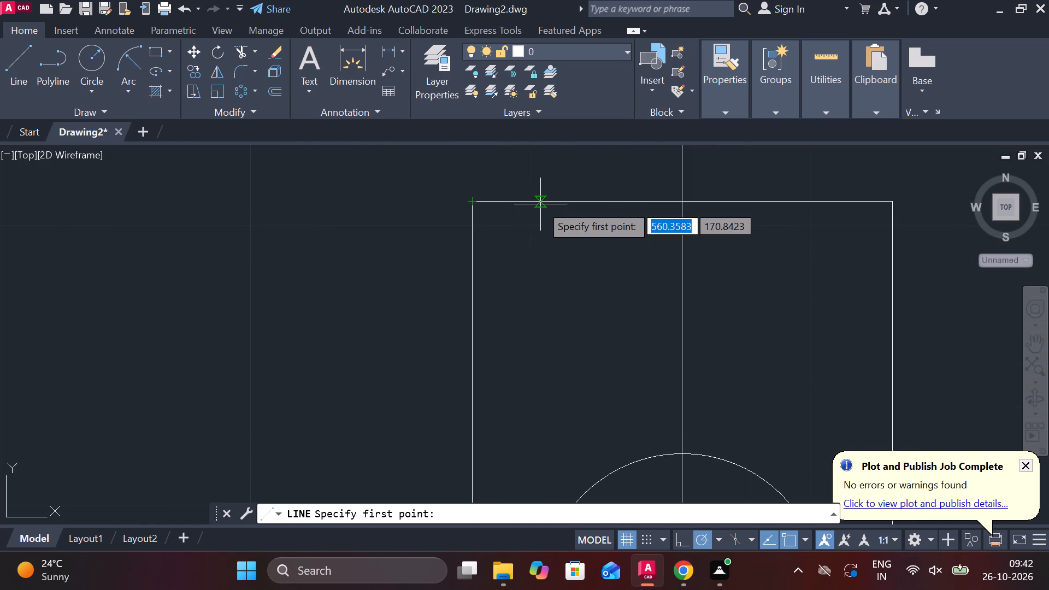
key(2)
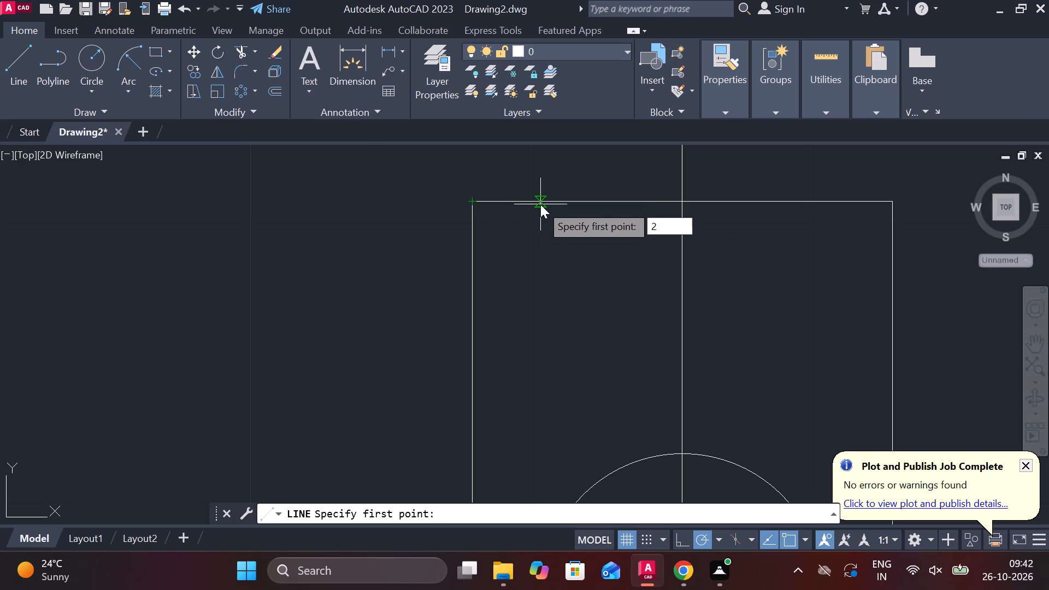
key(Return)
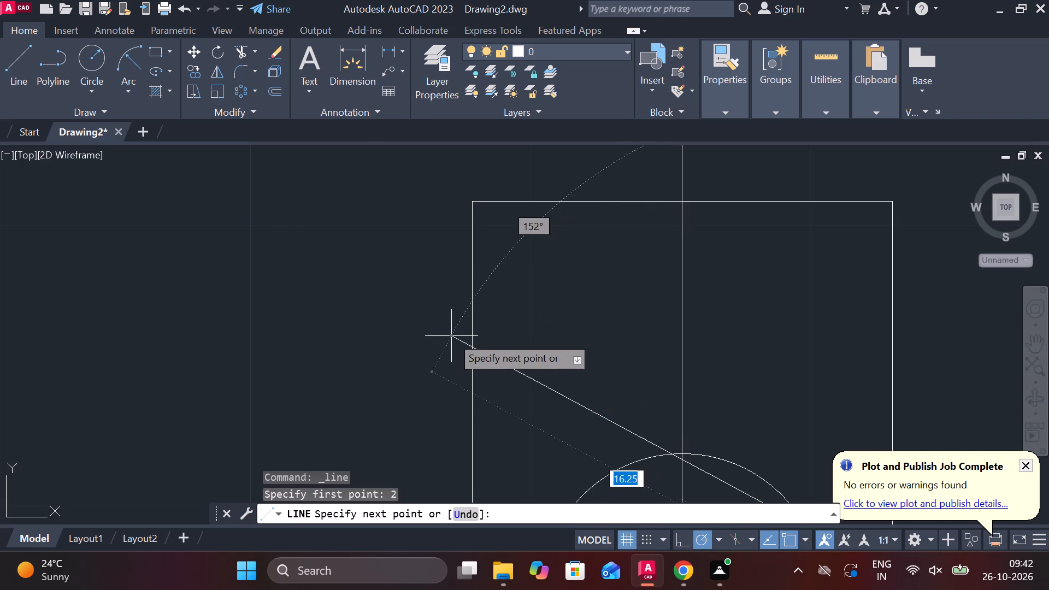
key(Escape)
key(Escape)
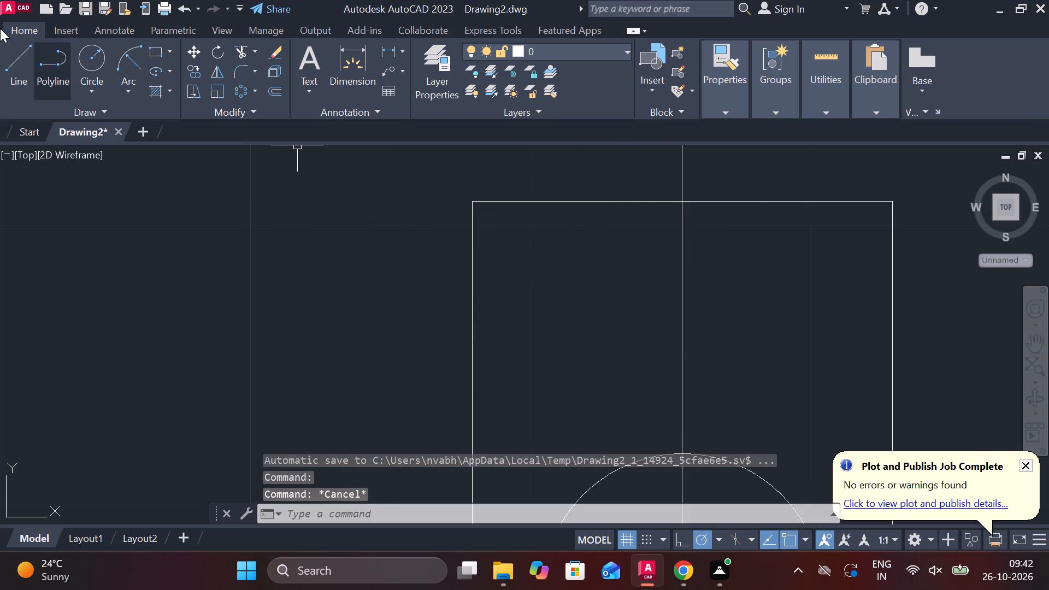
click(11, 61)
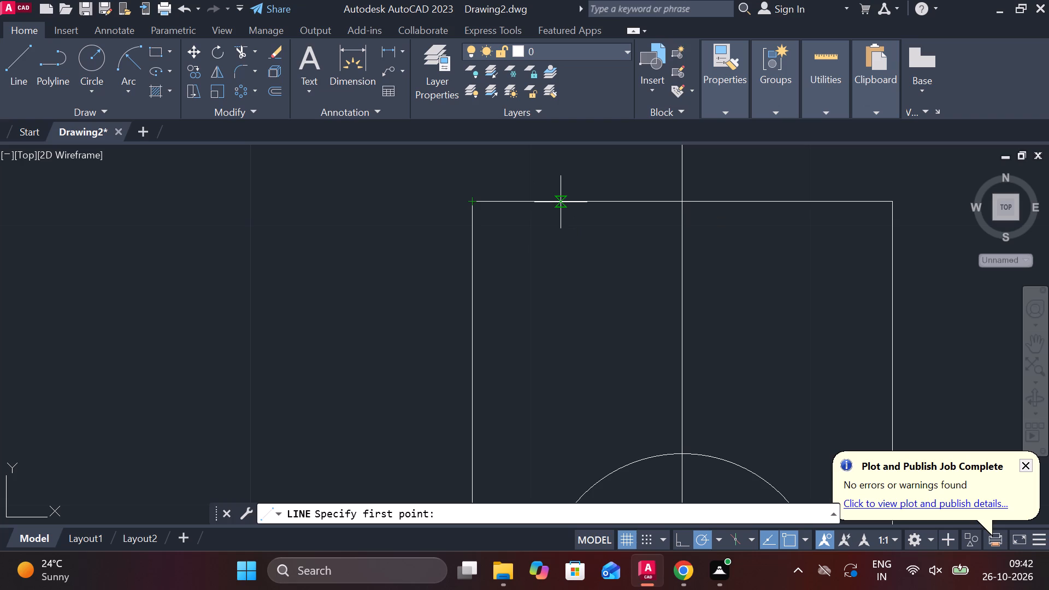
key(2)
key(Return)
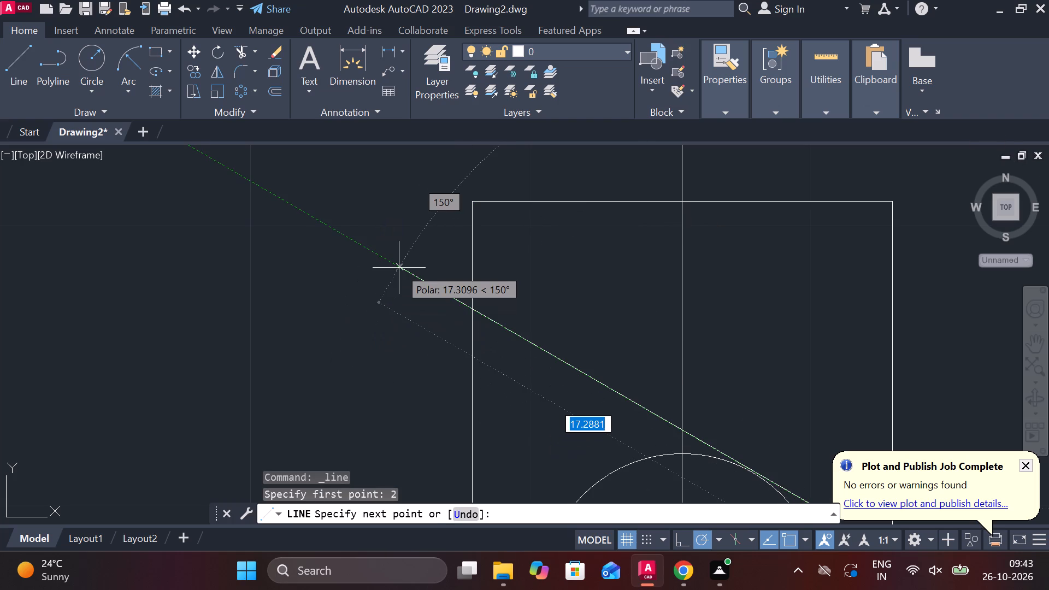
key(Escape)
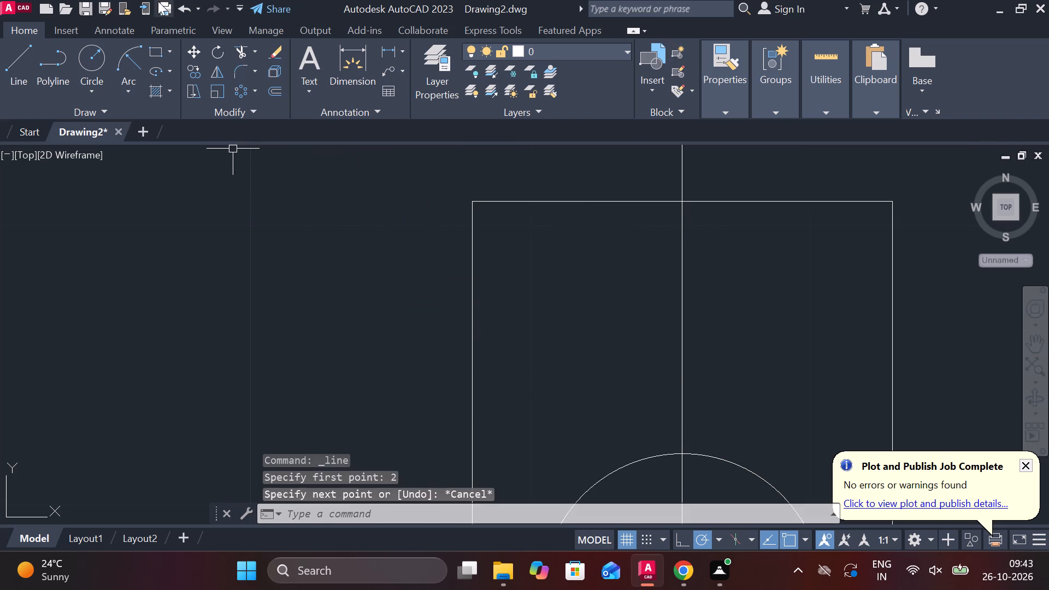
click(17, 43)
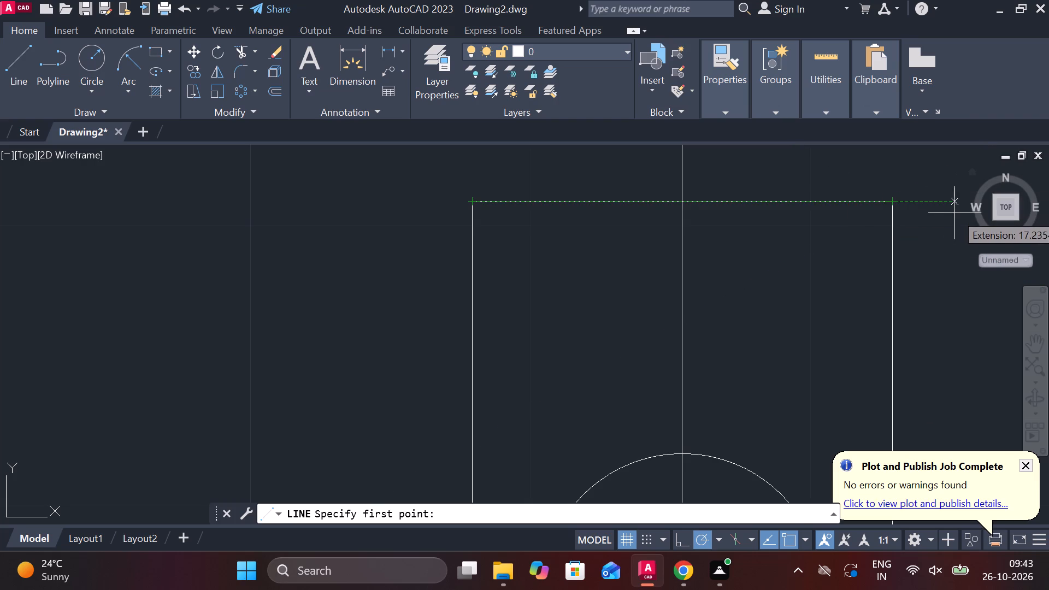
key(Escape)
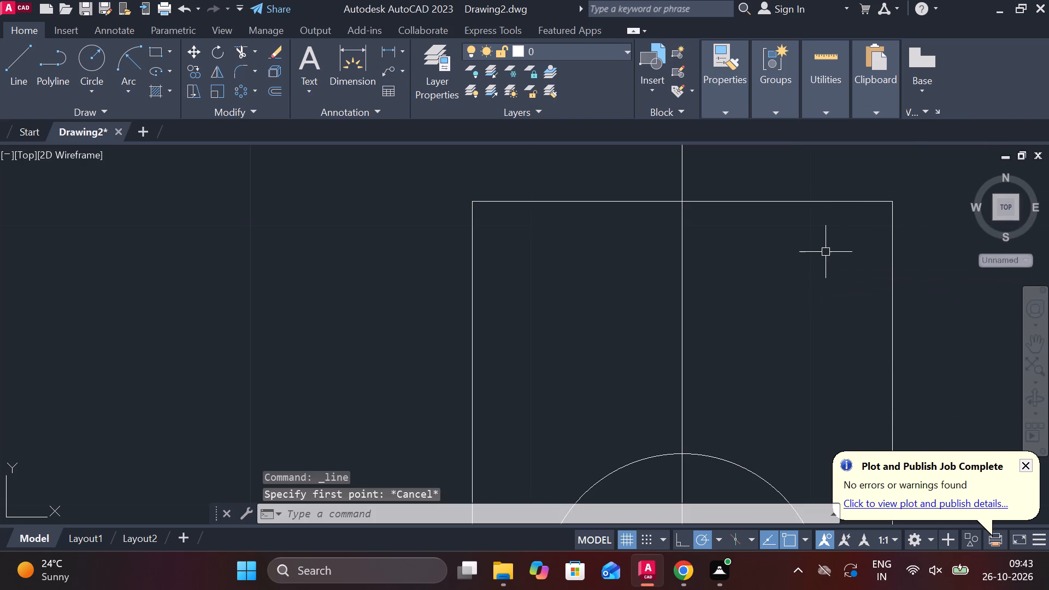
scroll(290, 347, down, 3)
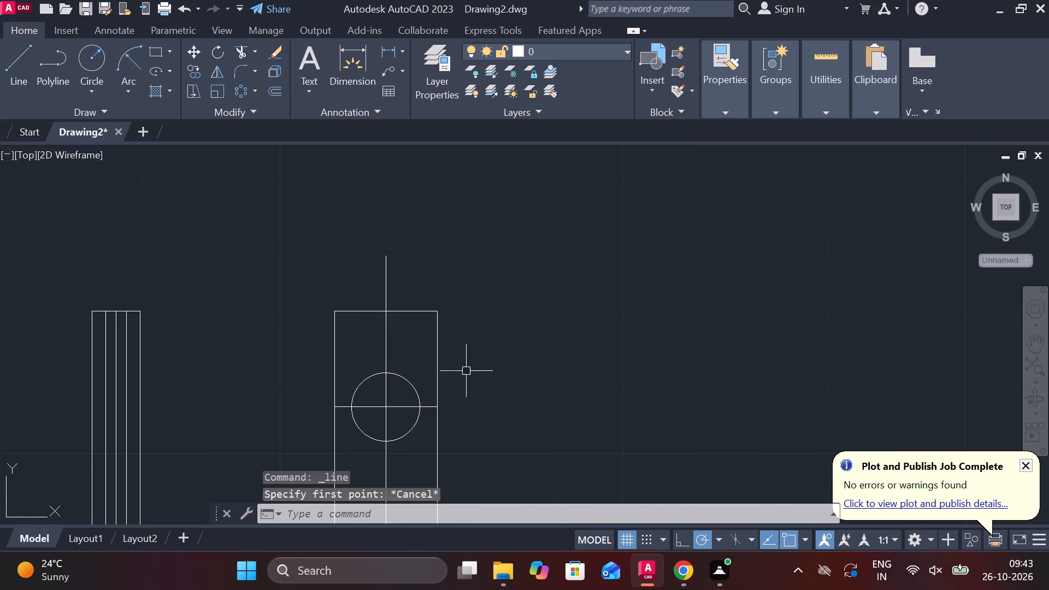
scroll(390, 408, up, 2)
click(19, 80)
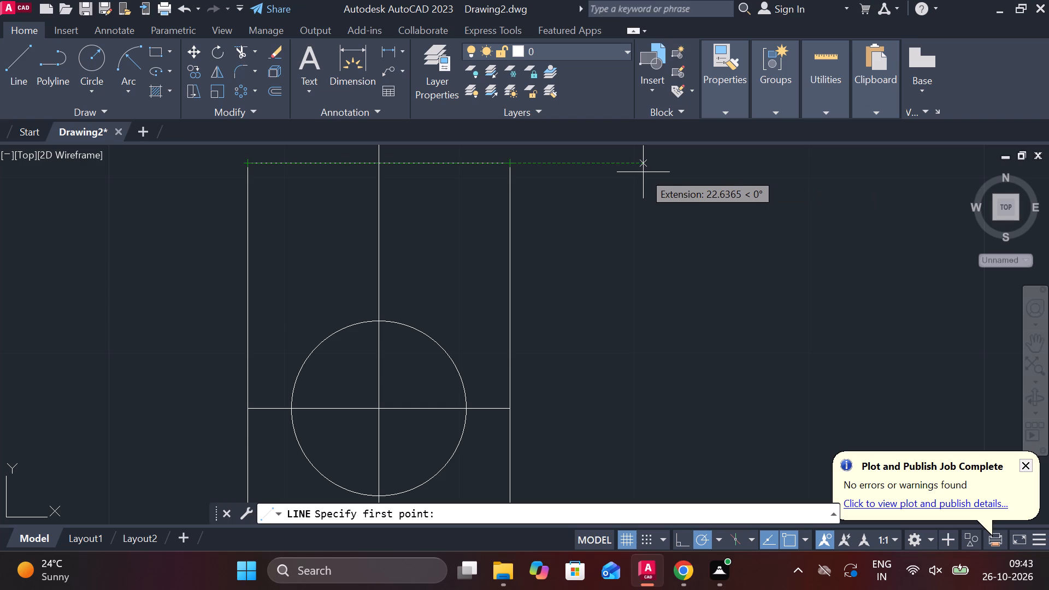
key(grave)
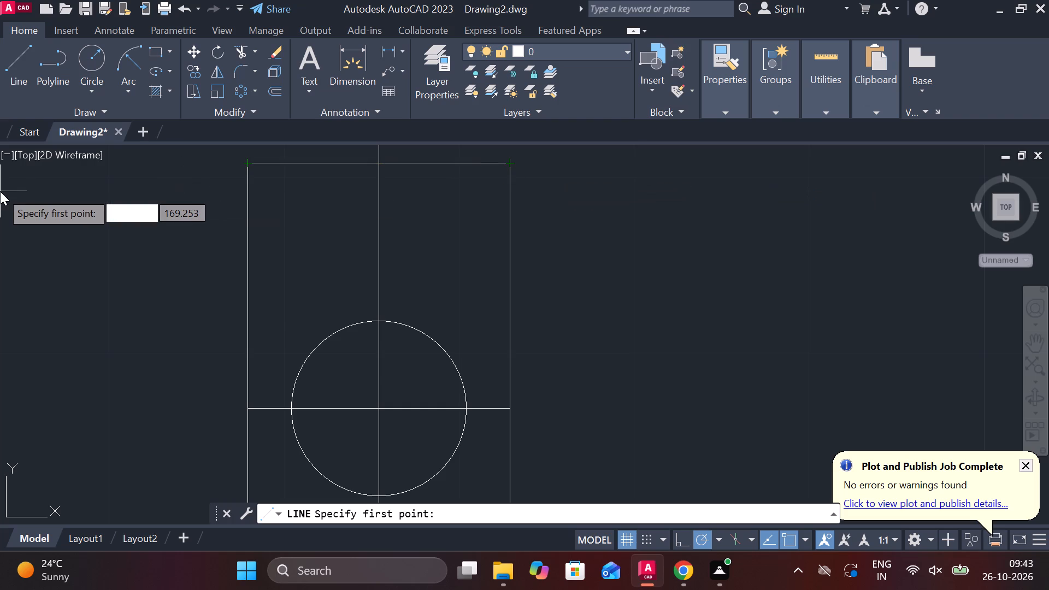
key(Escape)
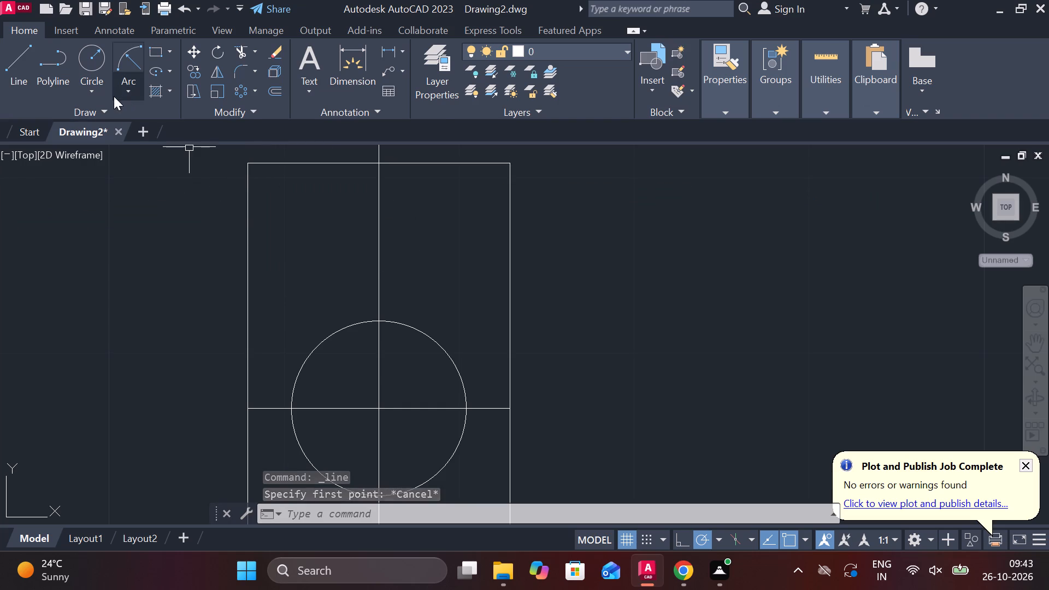
Draw 2 long helper lines down and across, marking a 2 by 2 square inside the side view's upper left corner.
click(21, 63)
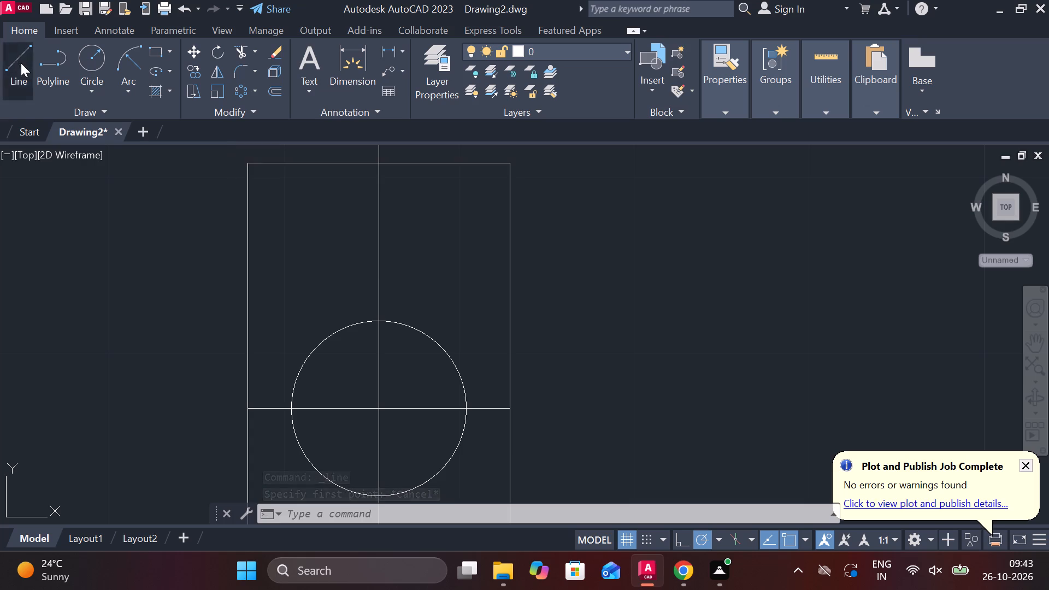
scroll(292, 260, down, 2)
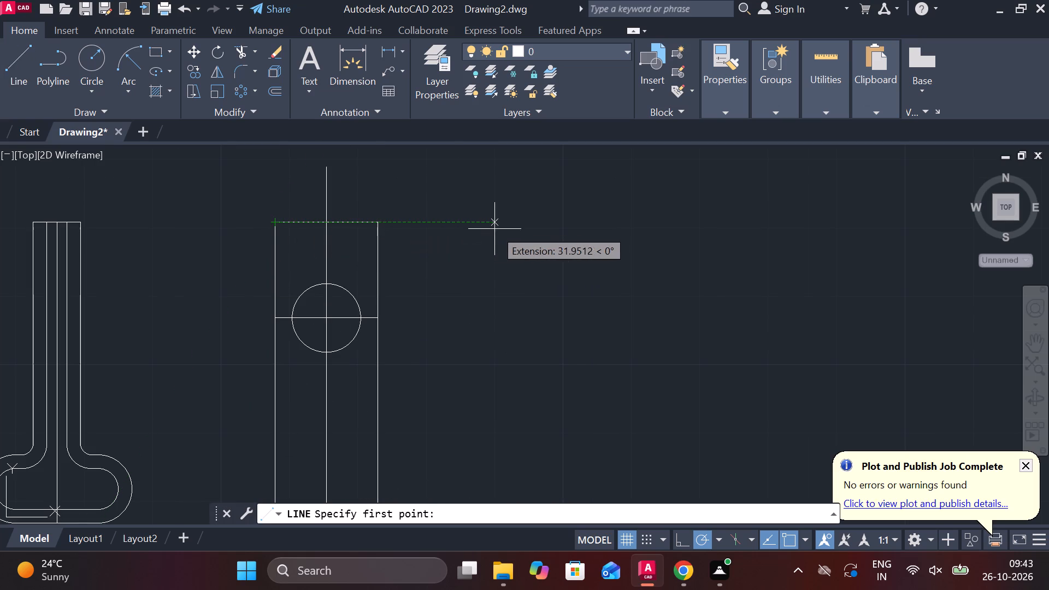
key(2)
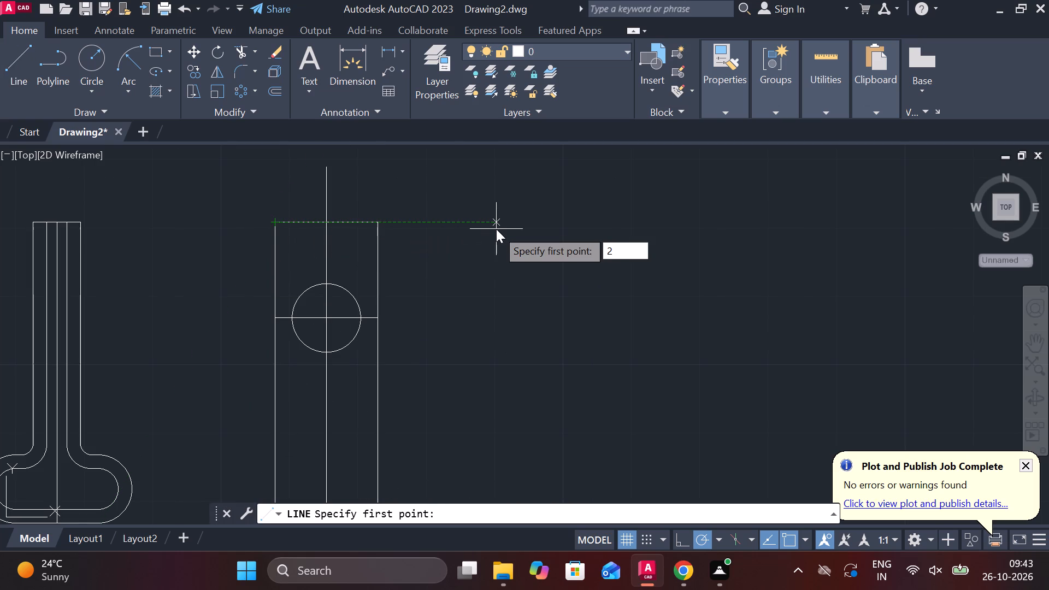
key(Return)
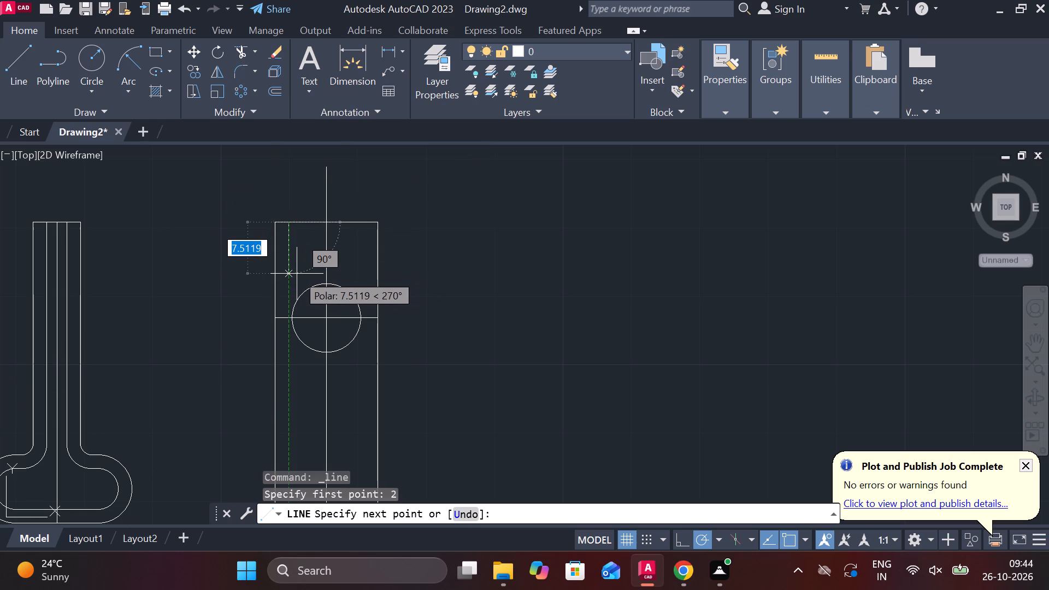
key(2)
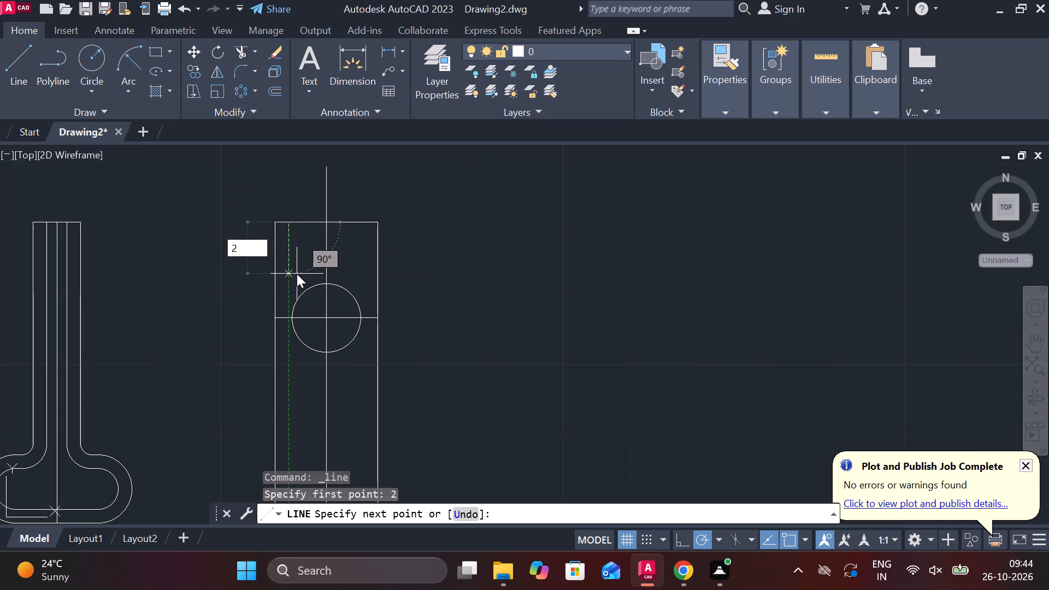
key(Return)
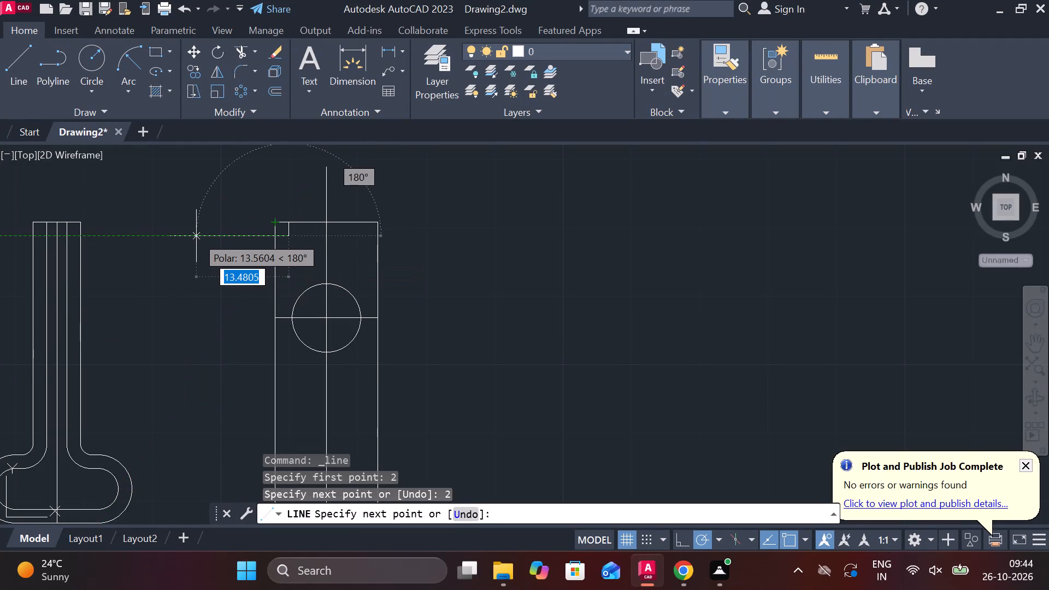
key(2)
key(Return)
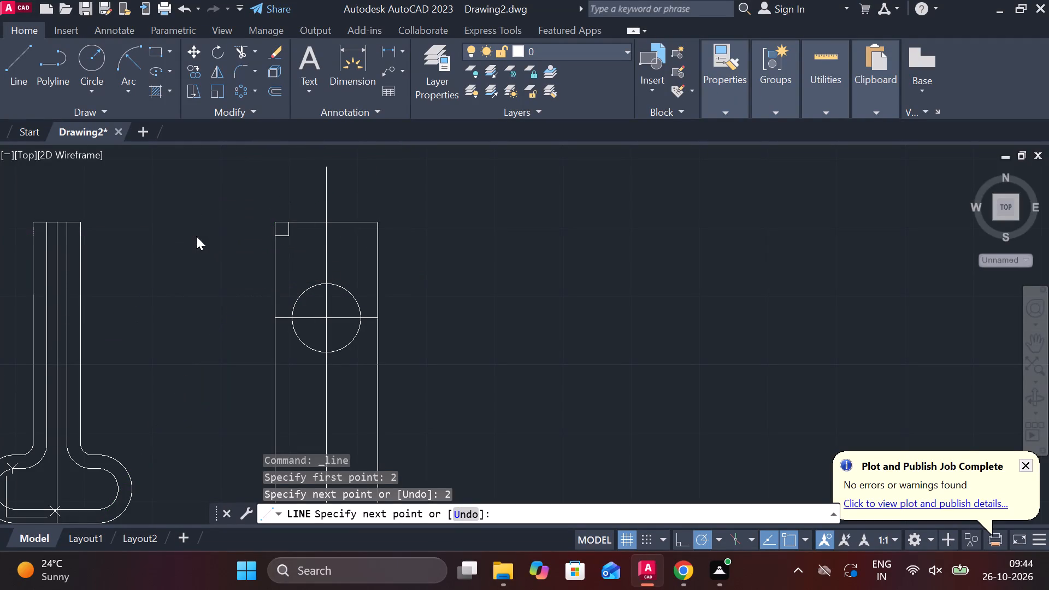
key(Escape)
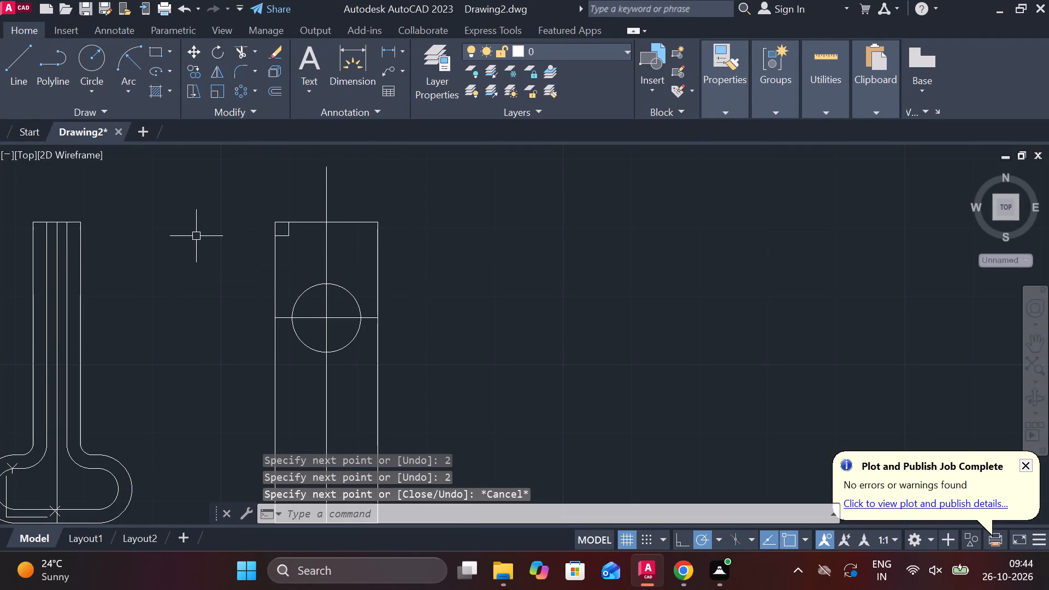
Draw a diagonal line between the lower left and upper right corners of the 2 by 2 square.
scroll(291, 217, up, 2)
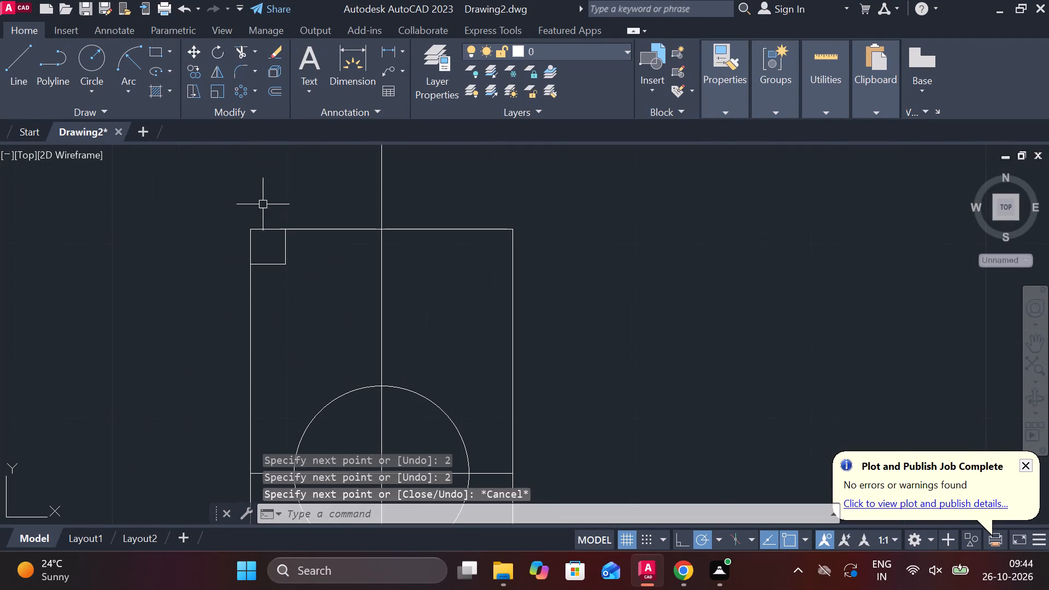
click(14, 73)
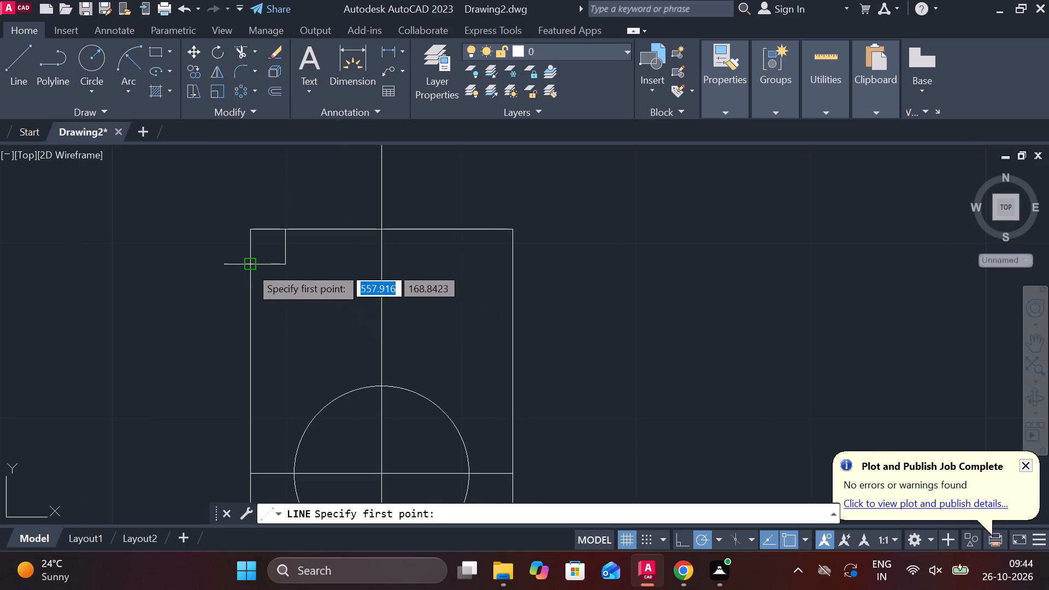
click(250, 267)
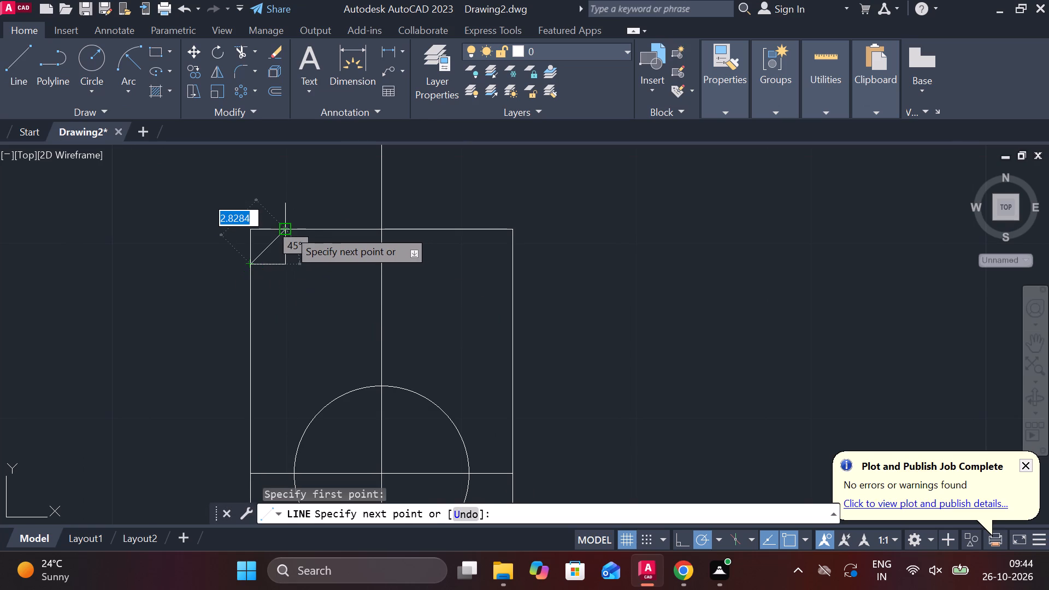
click(288, 229)
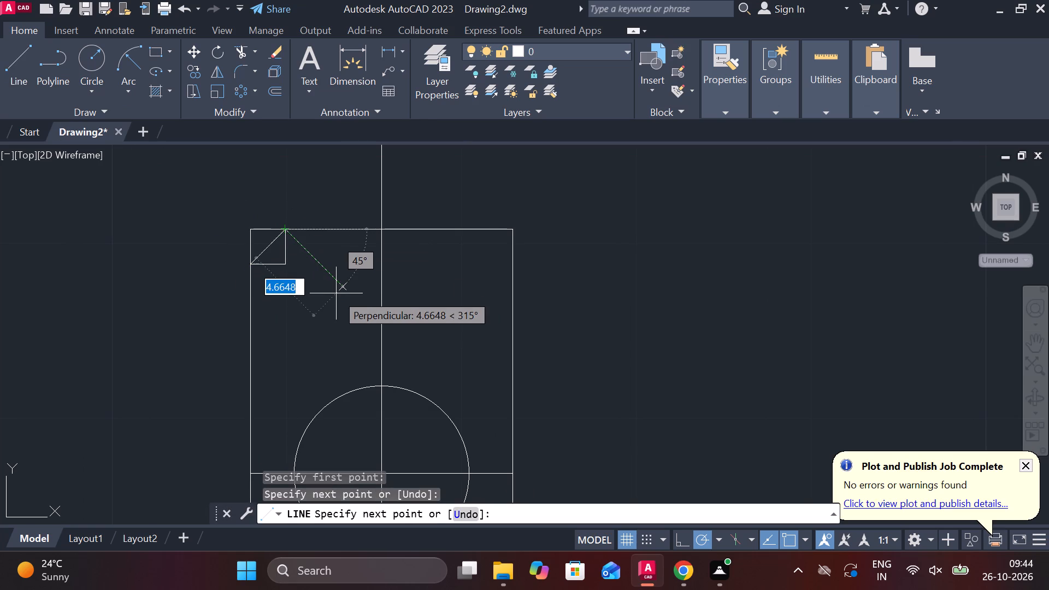
key(Escape)
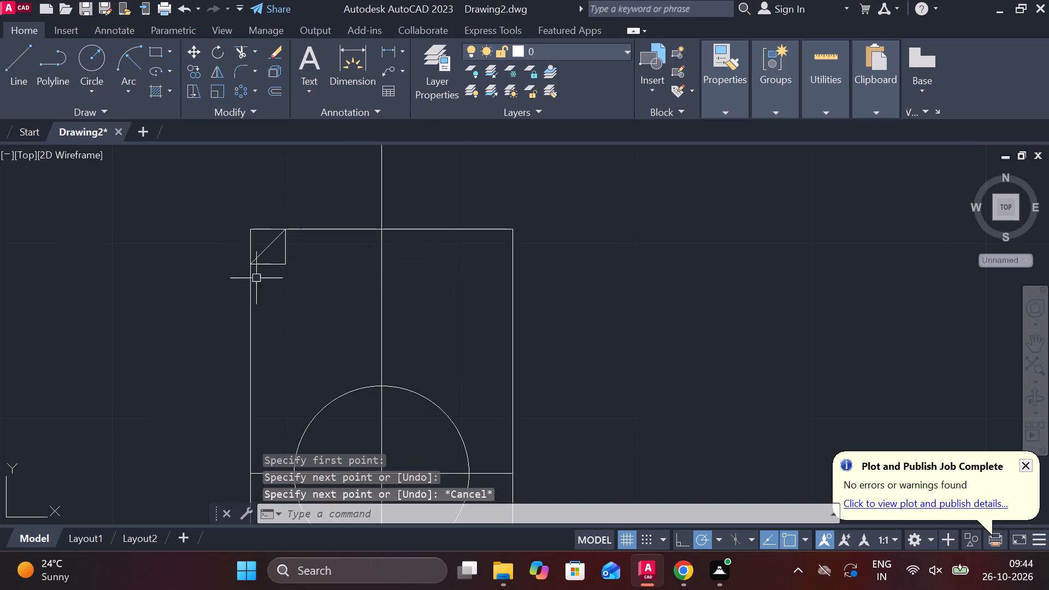
Trim away the two helper lines and the outline corner outside the diagonal to form a 2 by 2 chamfer.
click(235, 50)
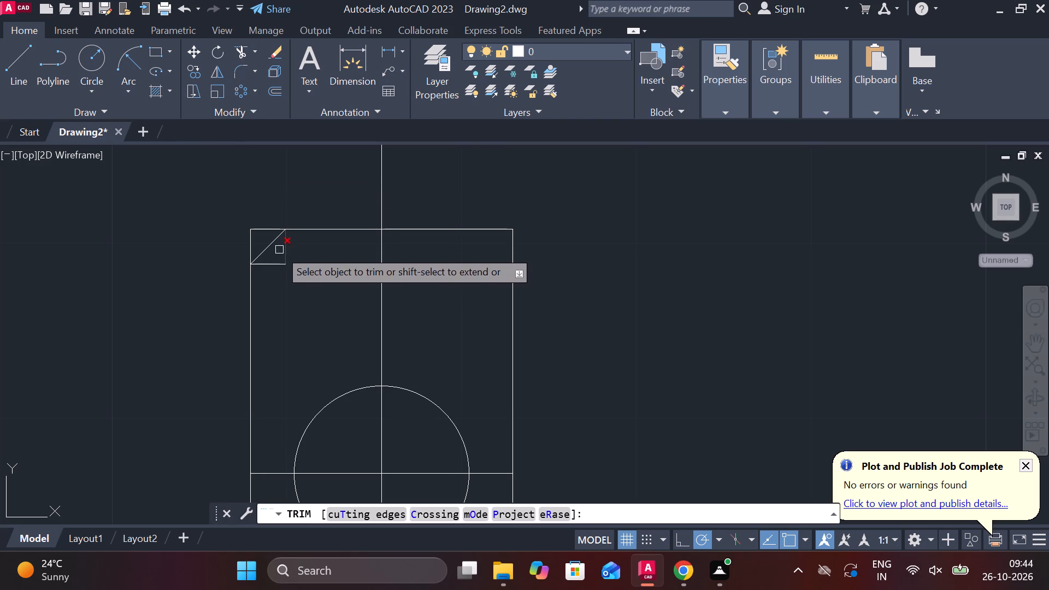
click(279, 250)
click(284, 277)
click(284, 251)
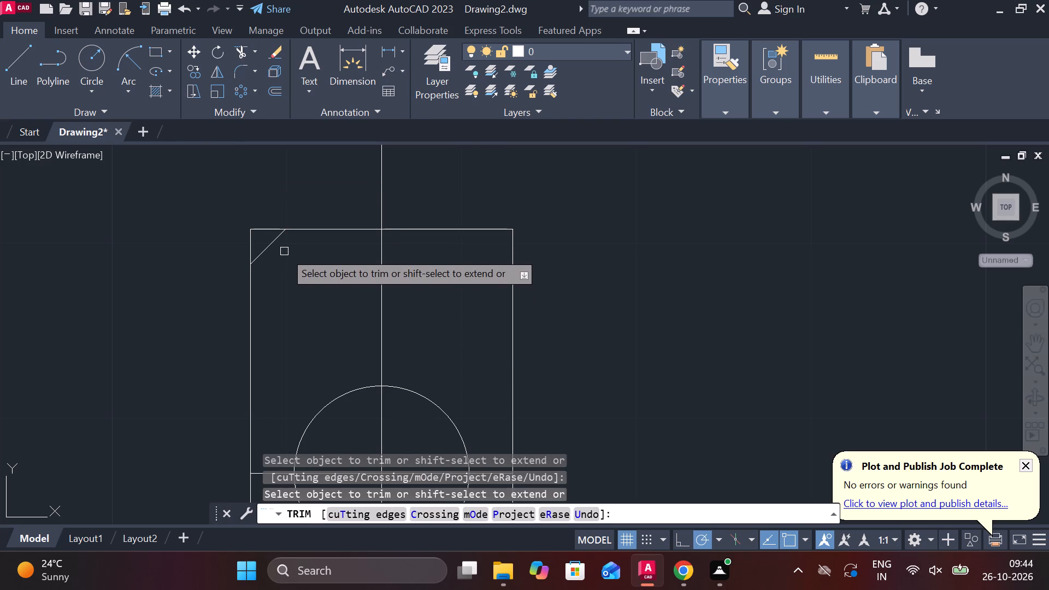
drag(273, 214, 259, 235)
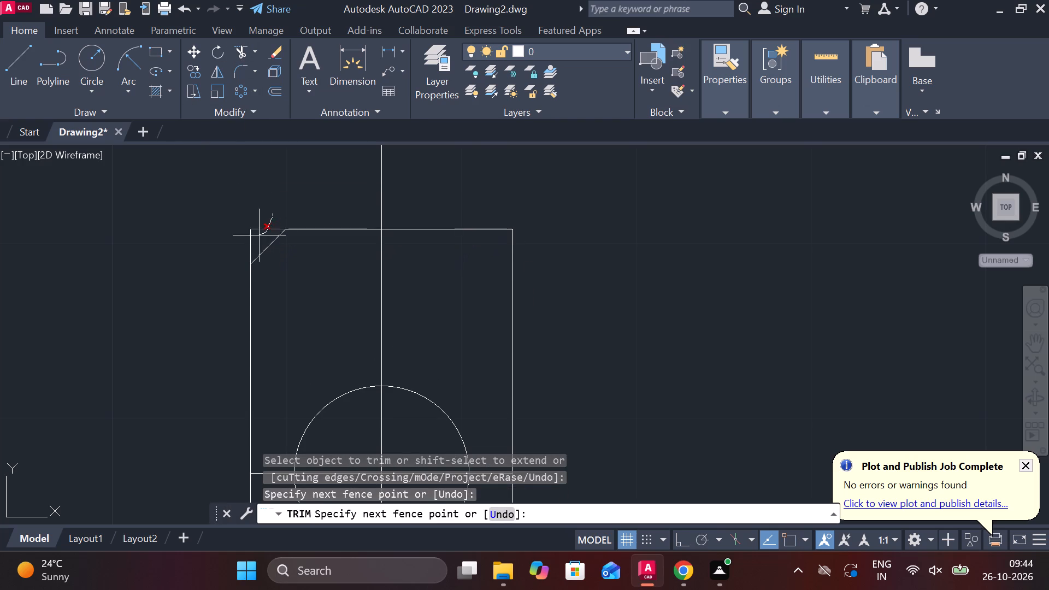
drag(259, 235, 240, 258)
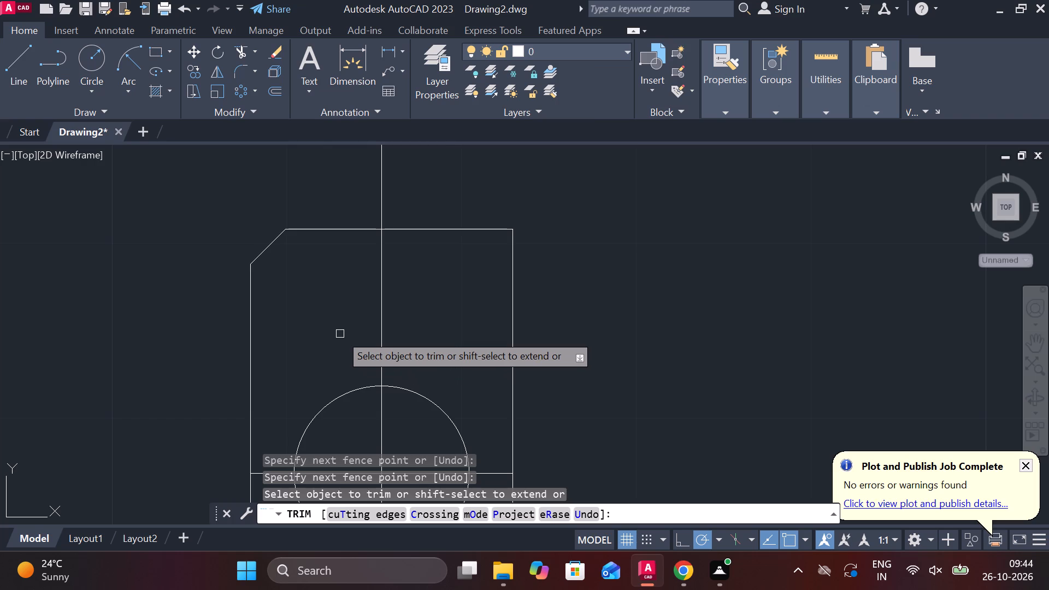
key(Escape)
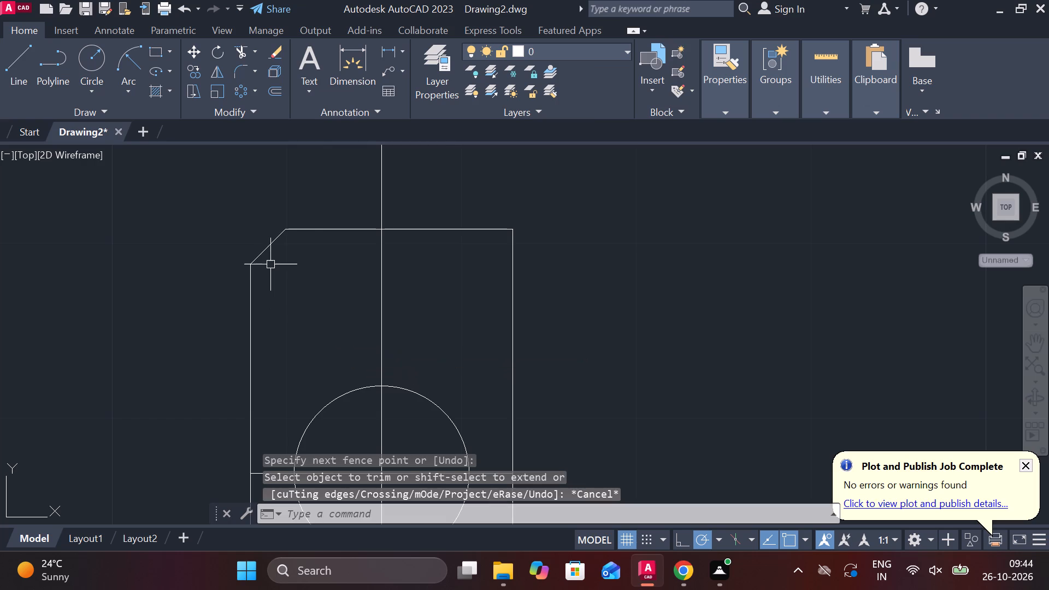
Mirror the diagonal chamfer line about the side view's vertical centre line, keeping the original.
click(270, 246)
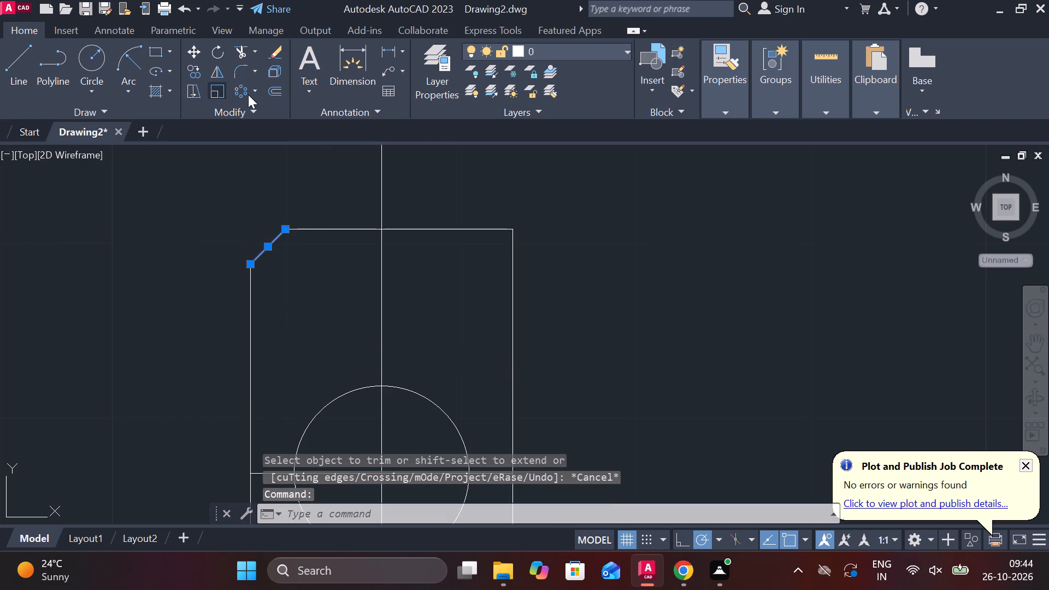
click(220, 75)
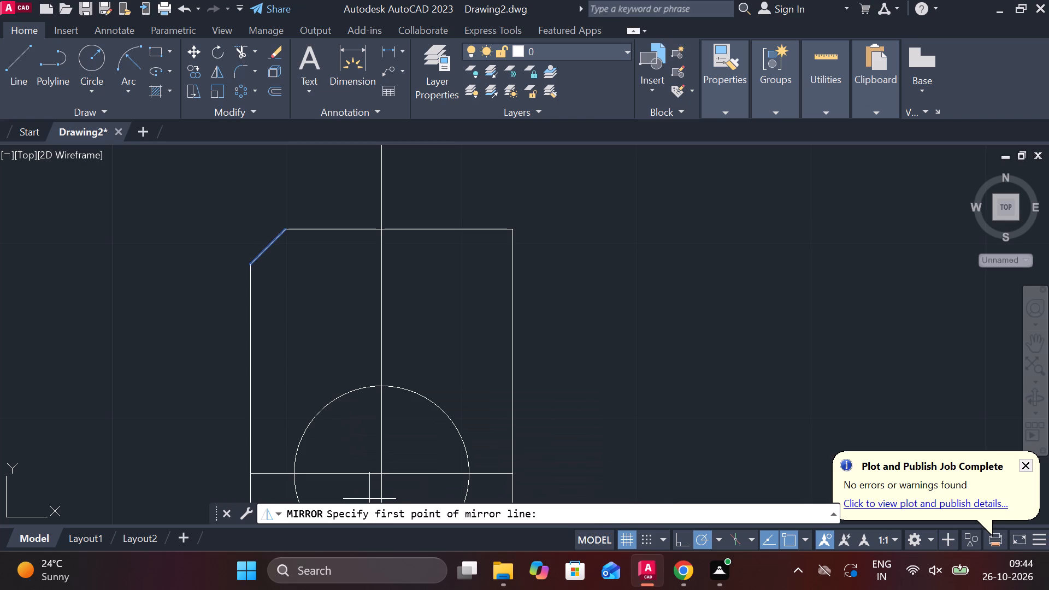
click(386, 475)
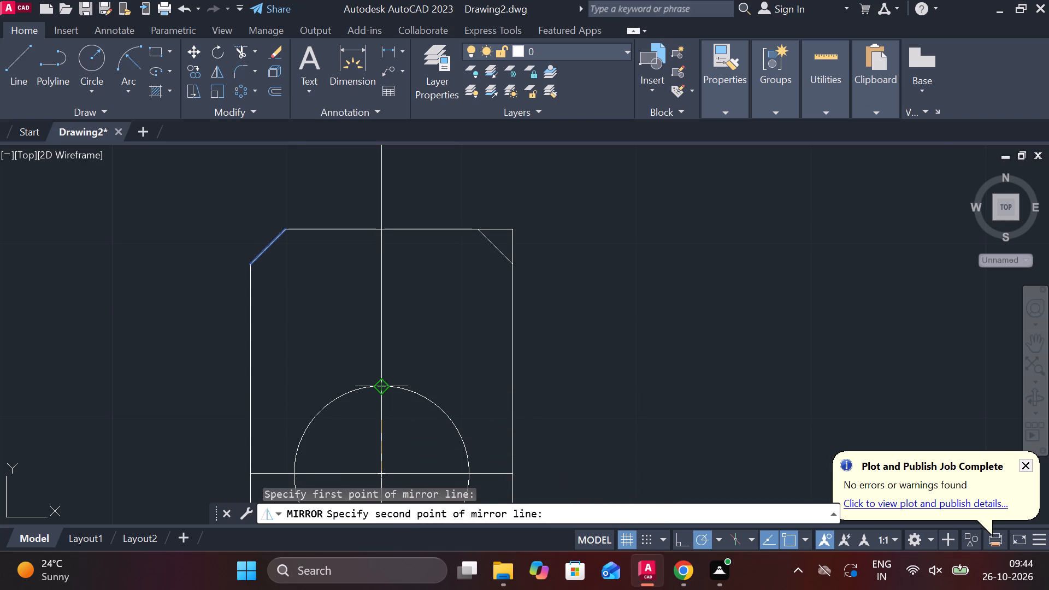
click(381, 381)
drag(409, 439, 381, 381)
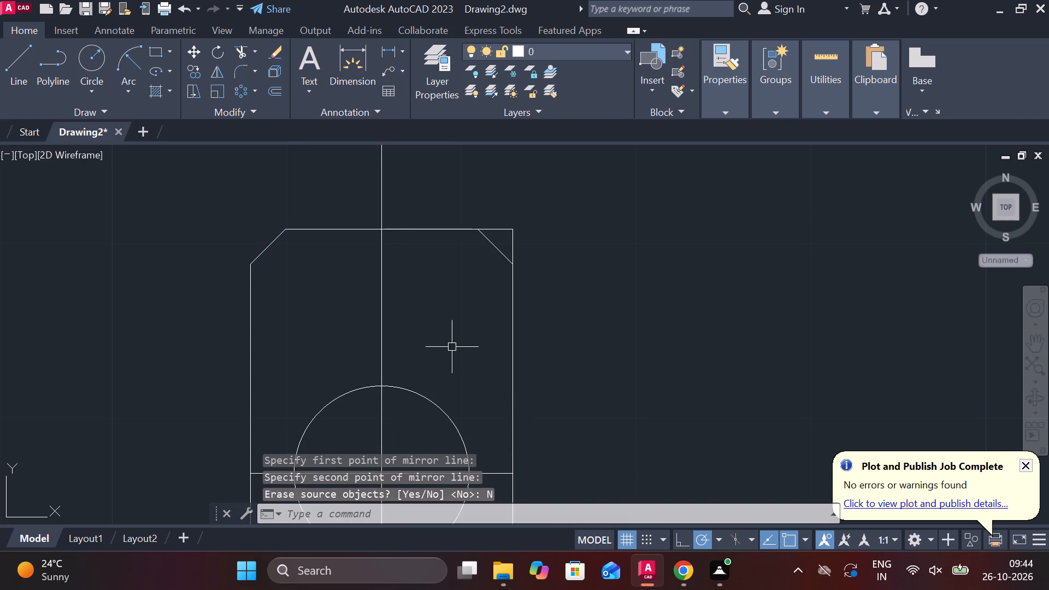
Trim the outline's upper right corner outside the mirrored chamfer line.
click(238, 49)
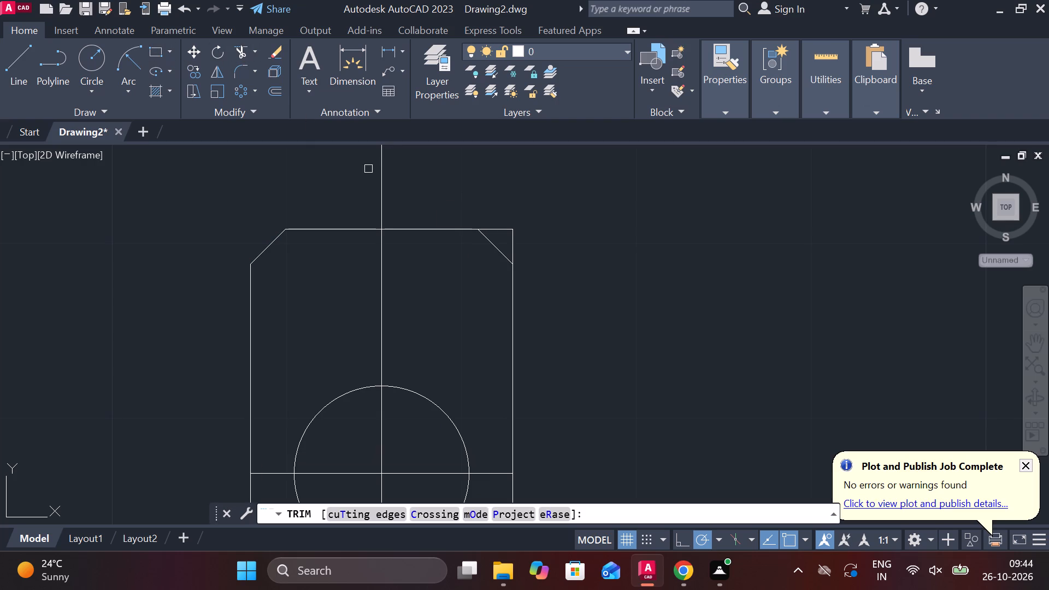
drag(494, 226, 522, 265)
click(513, 244)
scroll(563, 247, down, 1)
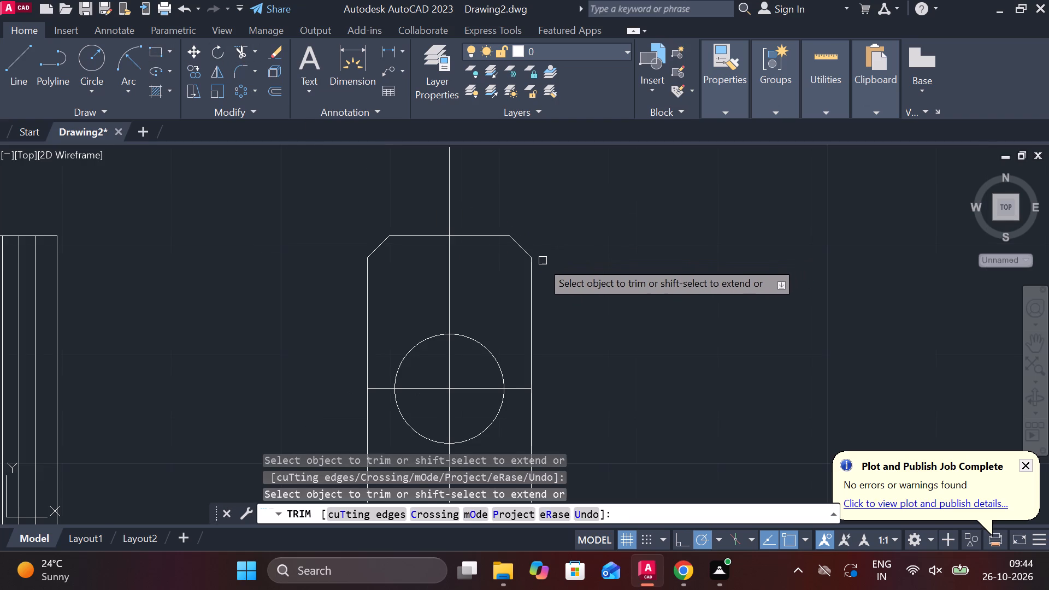
scroll(537, 264, up, 4)
scroll(516, 193, up, 3)
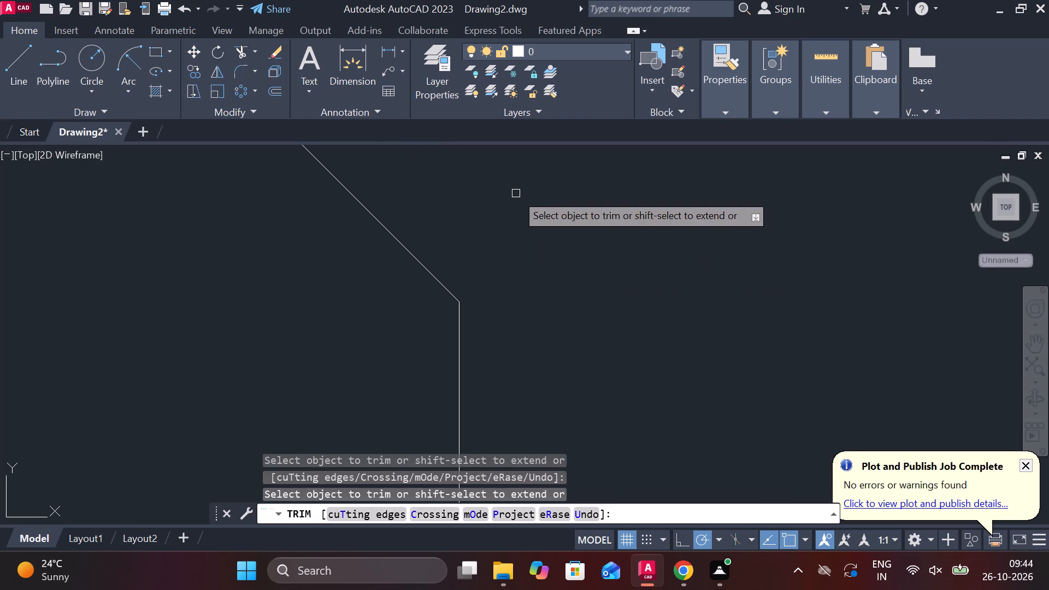
scroll(516, 193, up, 1)
scroll(441, 352, up, 3)
scroll(441, 352, down, 12)
scroll(191, 338, down, 5)
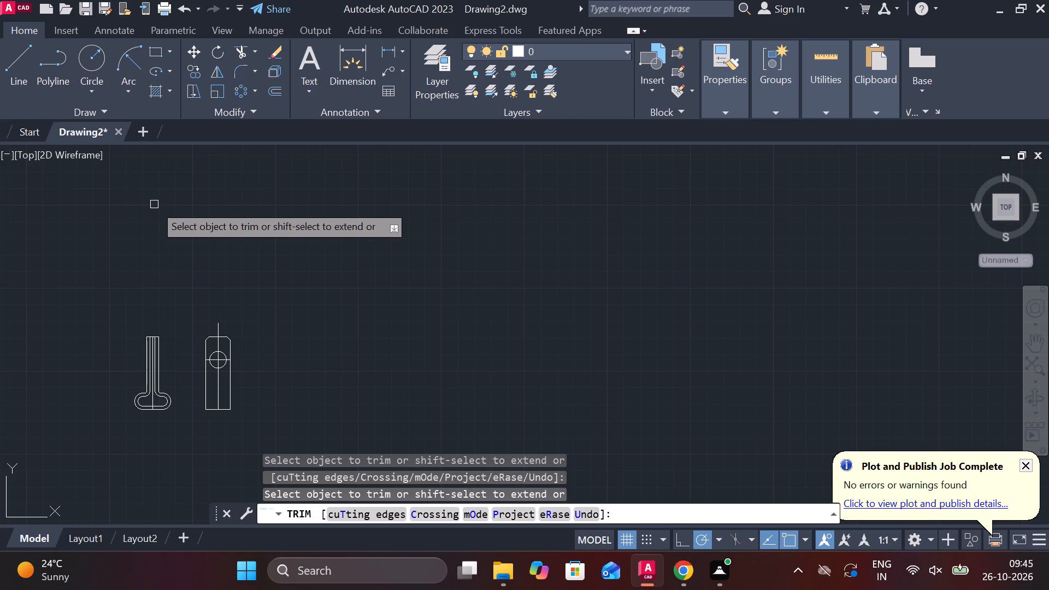
key(Escape)
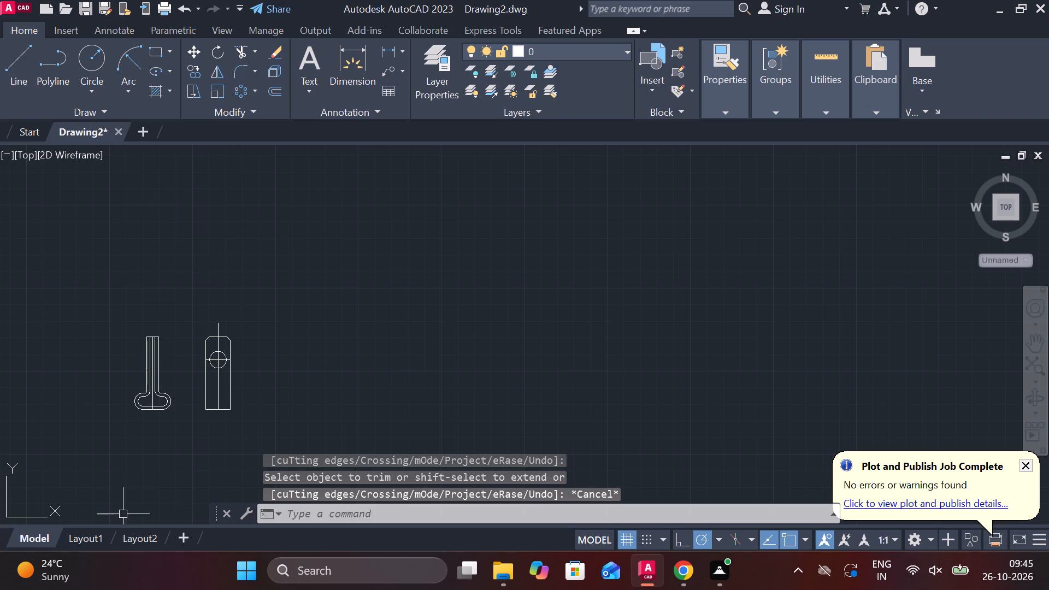
Copy the side view's bottom edge 10 upward, using its midpoint as the base point.
scroll(151, 465, up, 2)
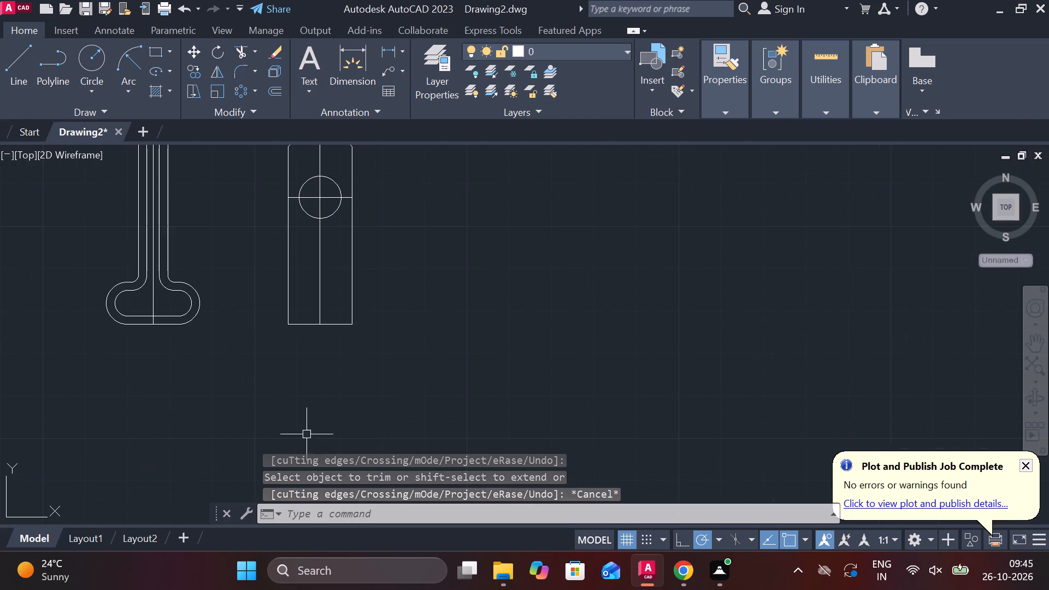
scroll(313, 381, up, 1)
click(294, 286)
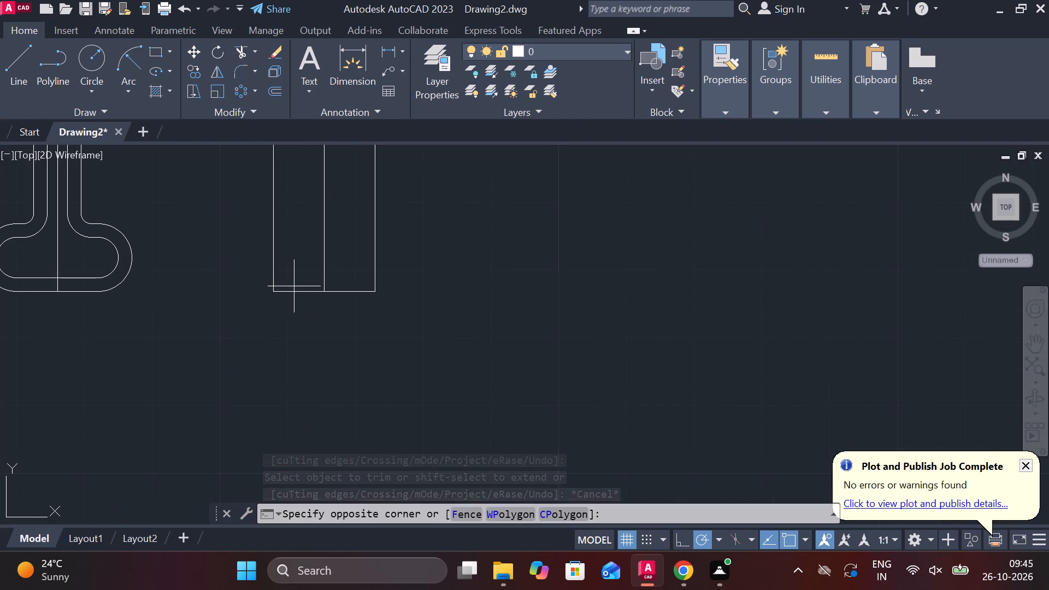
click(304, 306)
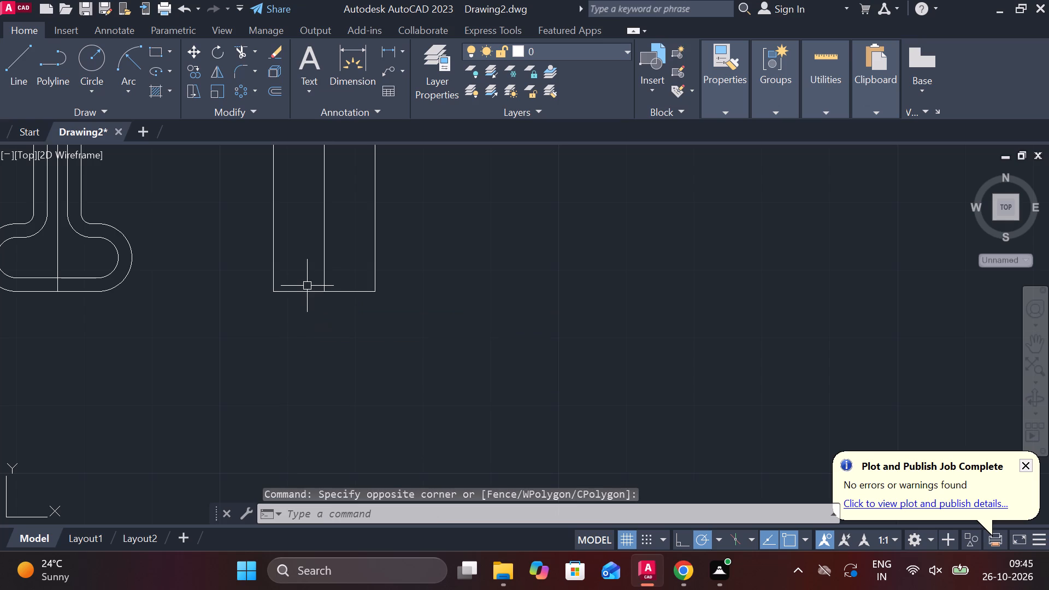
click(307, 288)
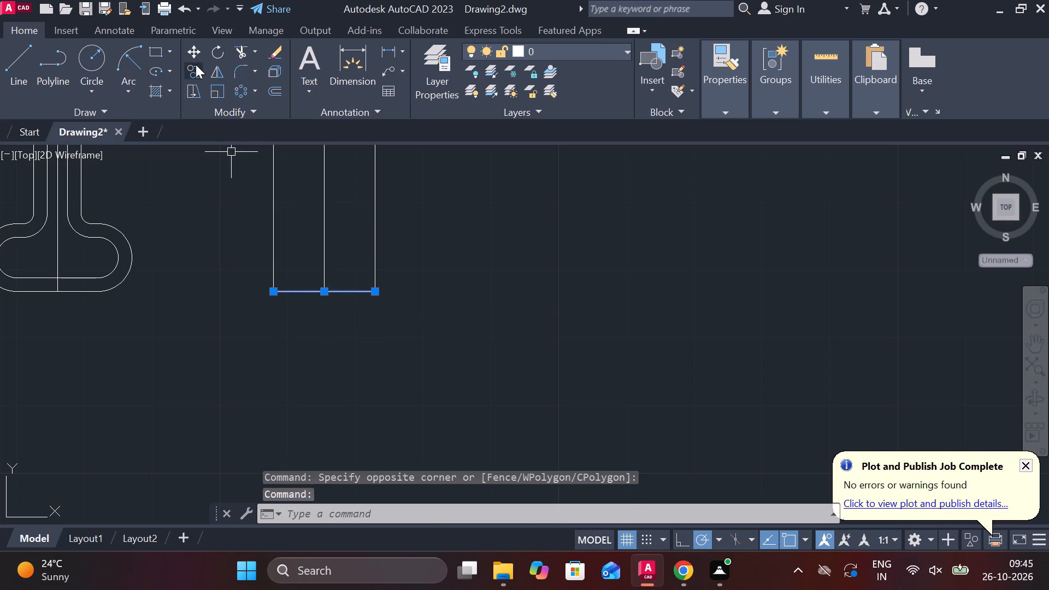
click(196, 64)
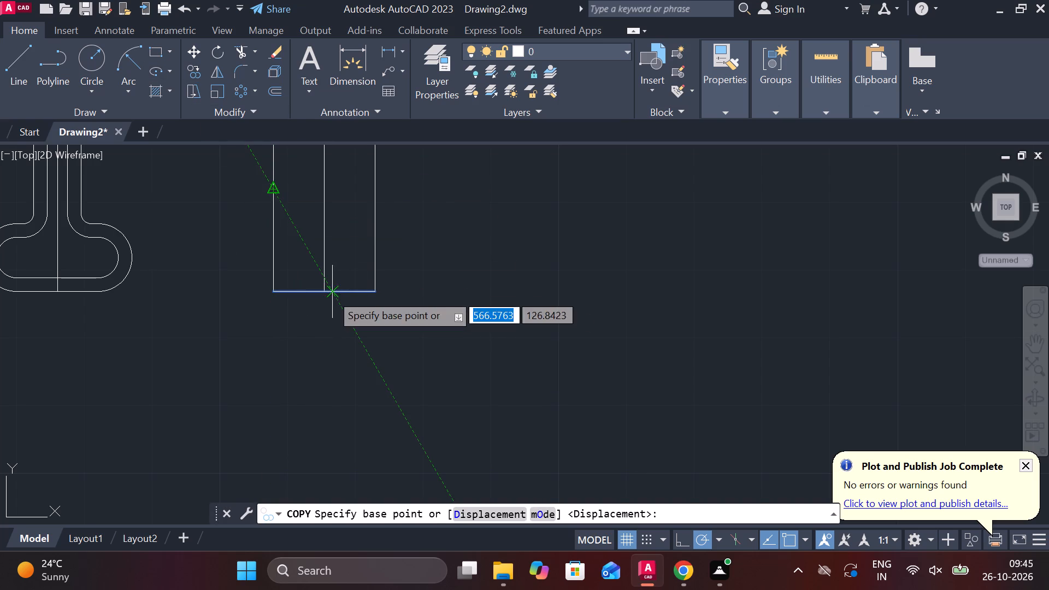
click(325, 293)
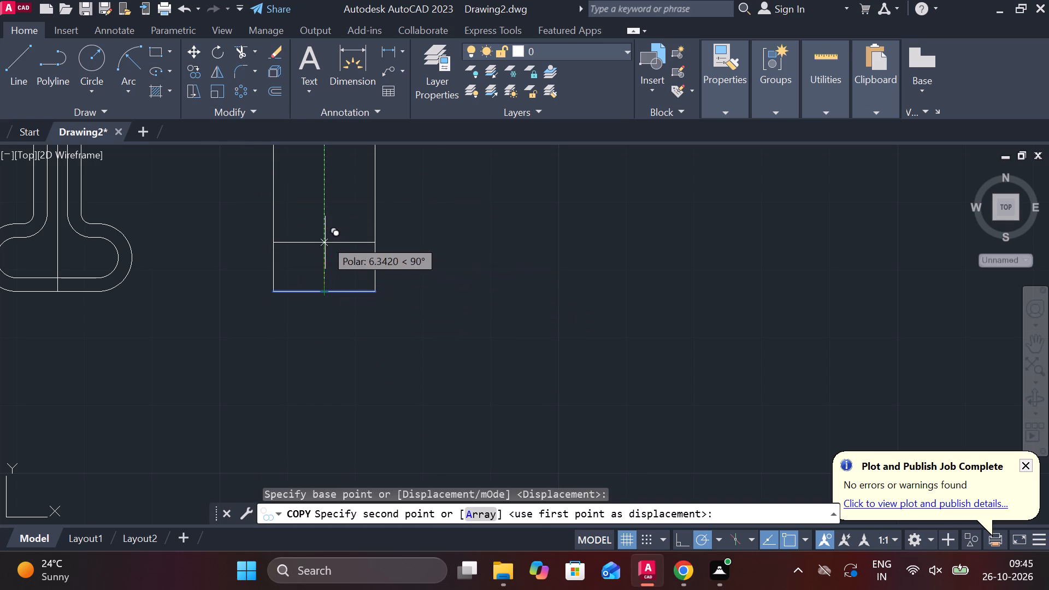
key(1)
key(0)
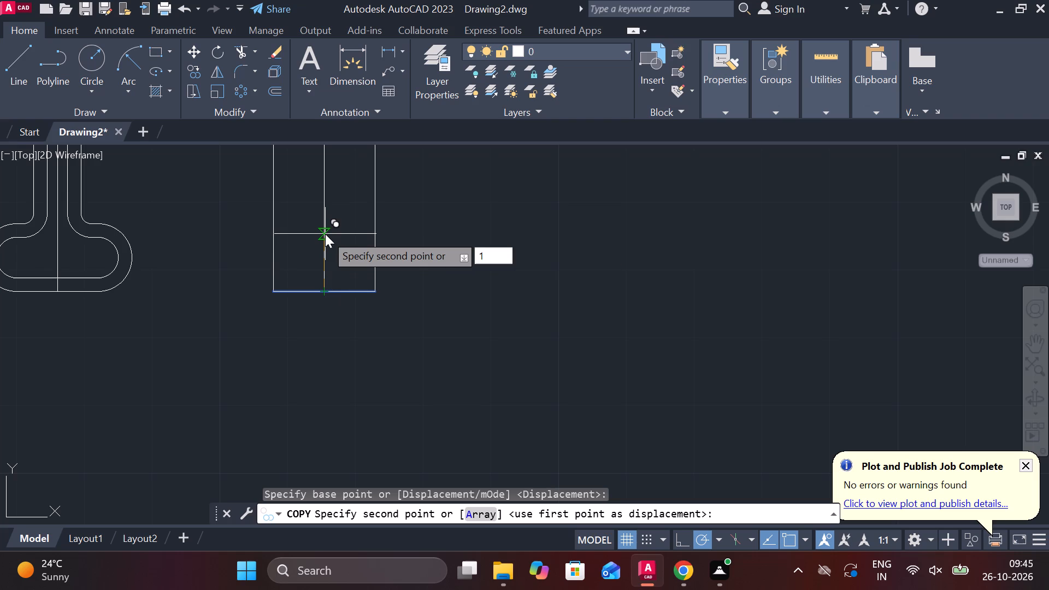
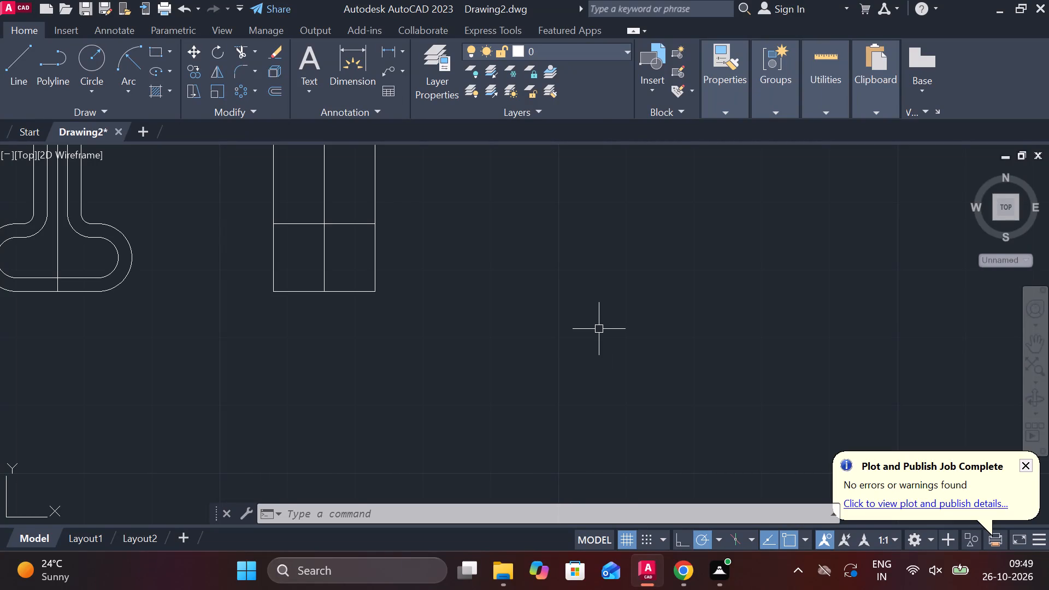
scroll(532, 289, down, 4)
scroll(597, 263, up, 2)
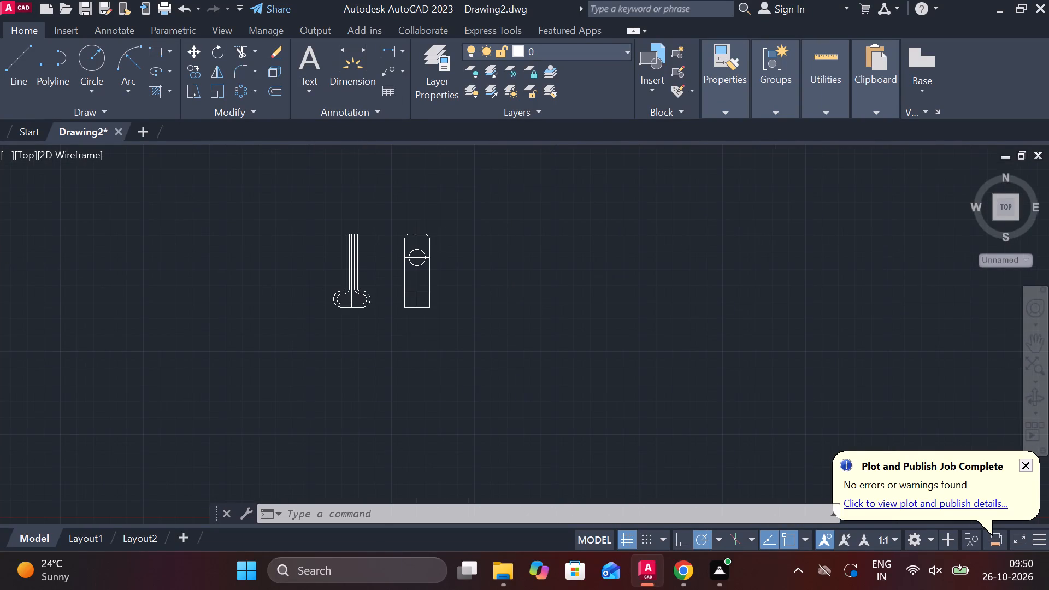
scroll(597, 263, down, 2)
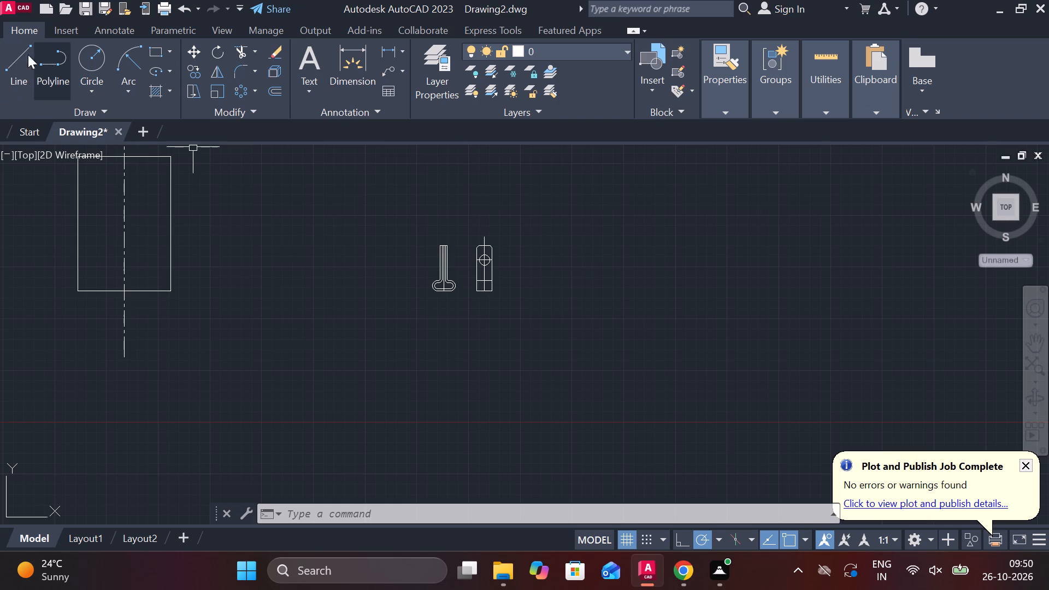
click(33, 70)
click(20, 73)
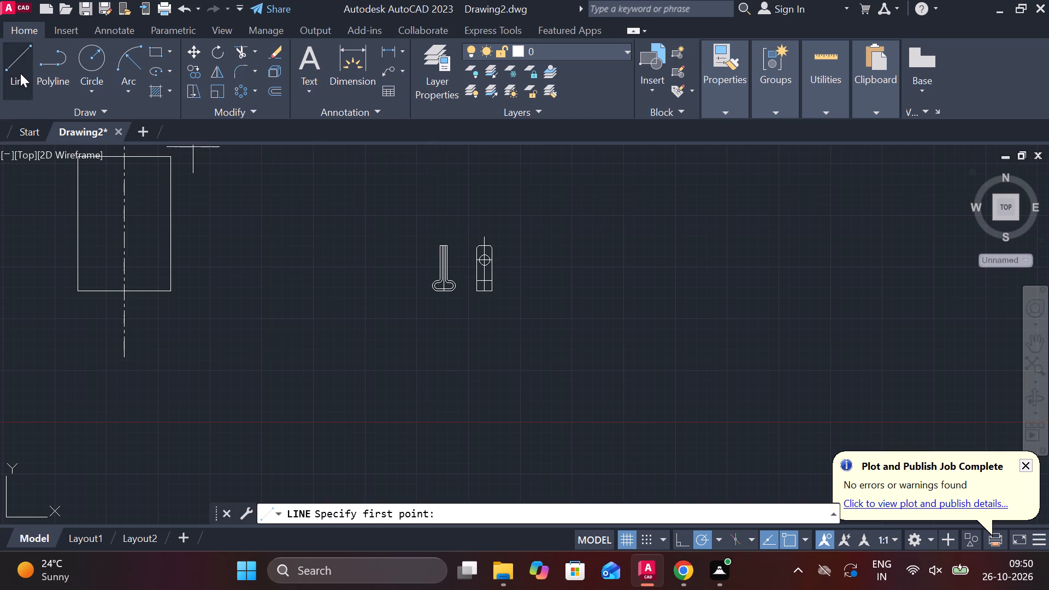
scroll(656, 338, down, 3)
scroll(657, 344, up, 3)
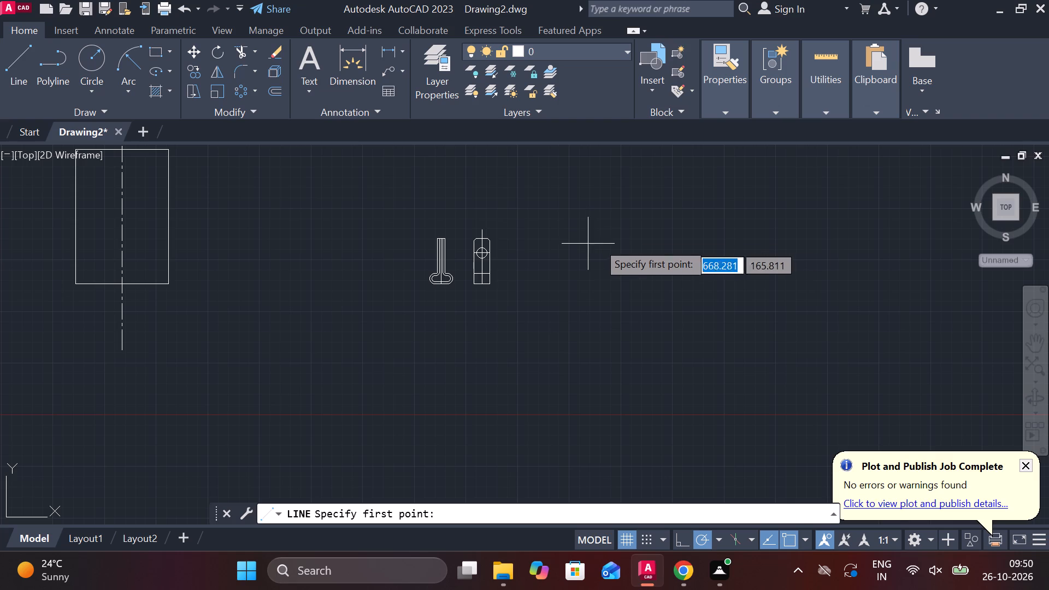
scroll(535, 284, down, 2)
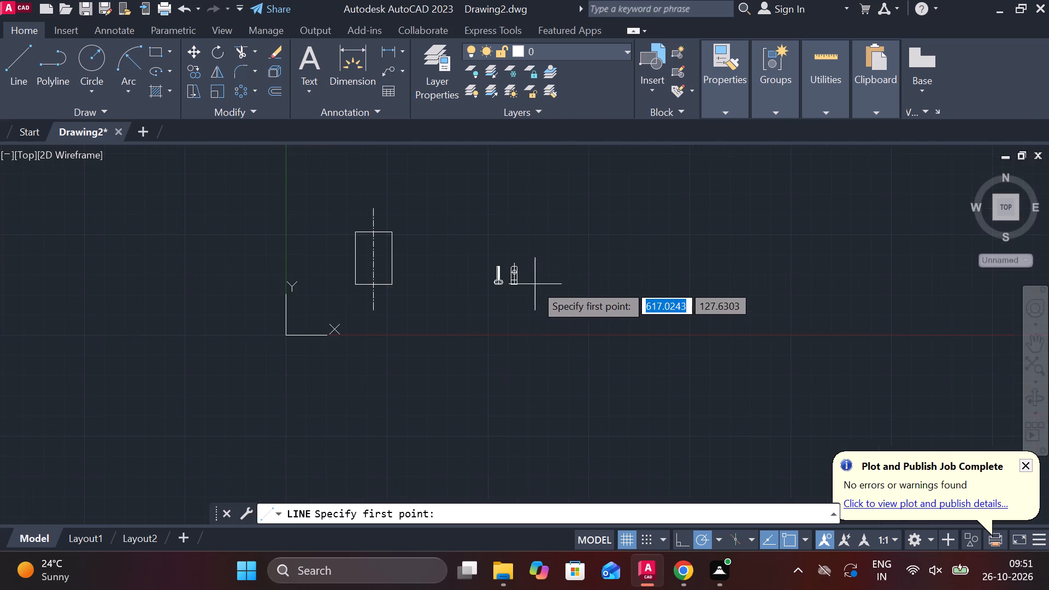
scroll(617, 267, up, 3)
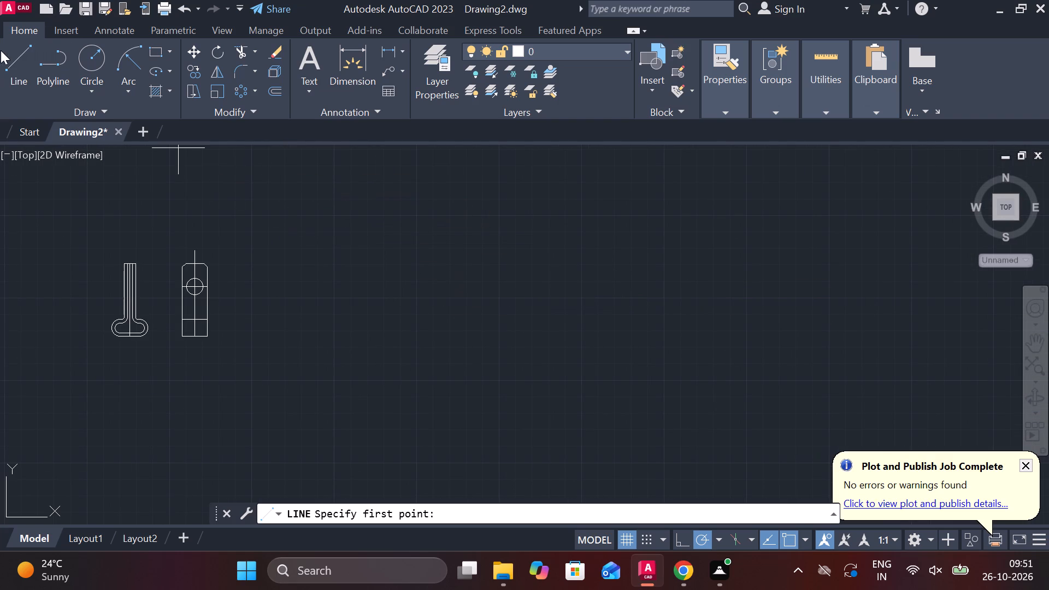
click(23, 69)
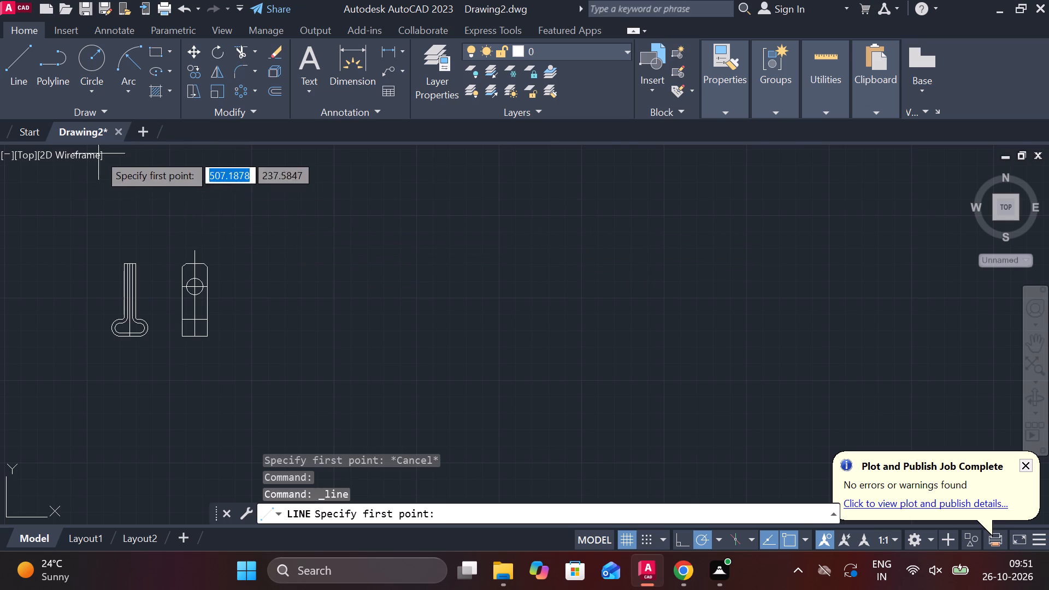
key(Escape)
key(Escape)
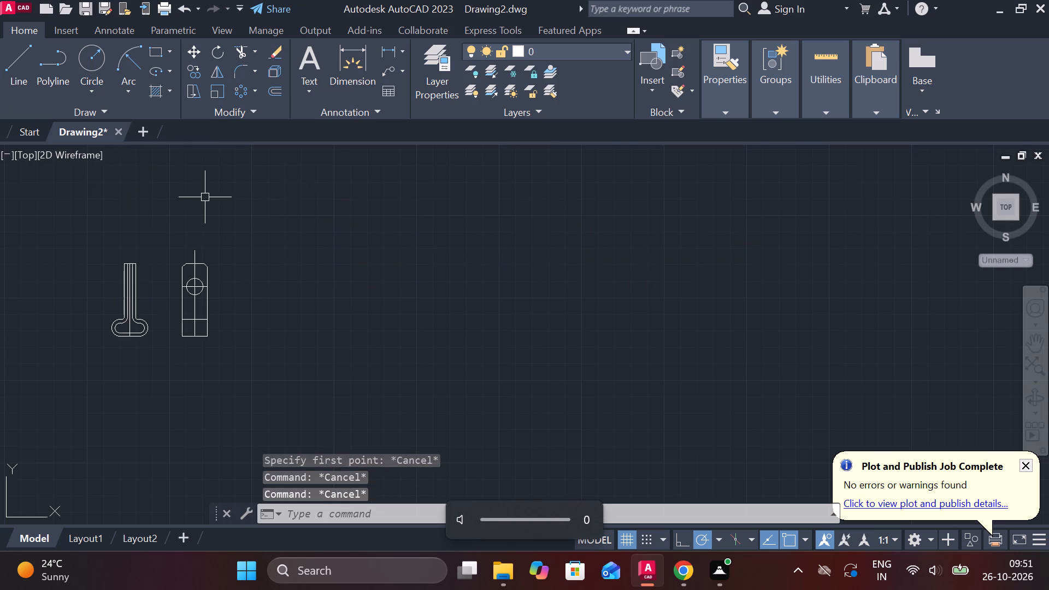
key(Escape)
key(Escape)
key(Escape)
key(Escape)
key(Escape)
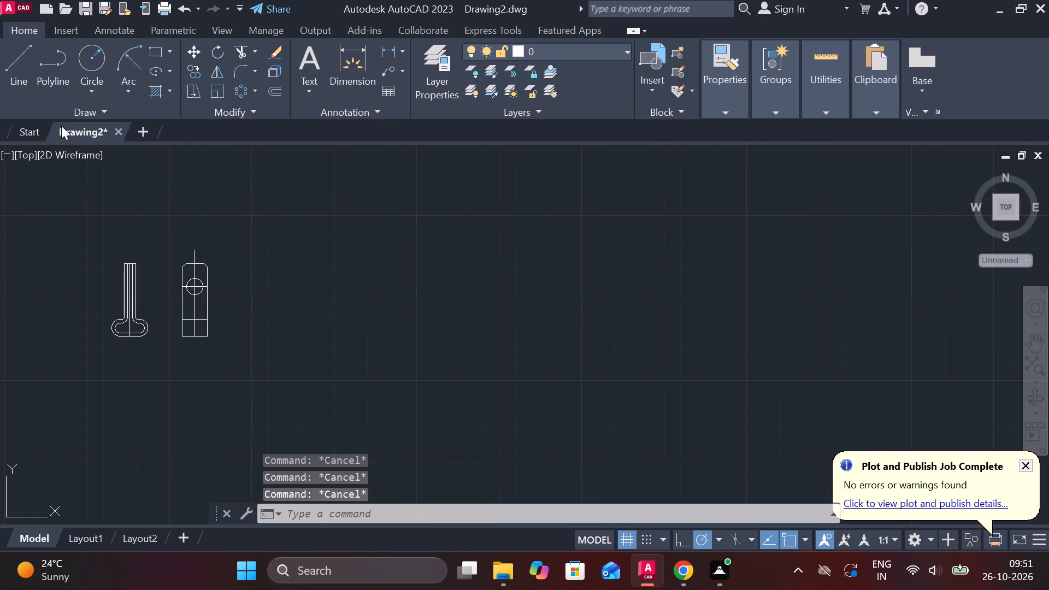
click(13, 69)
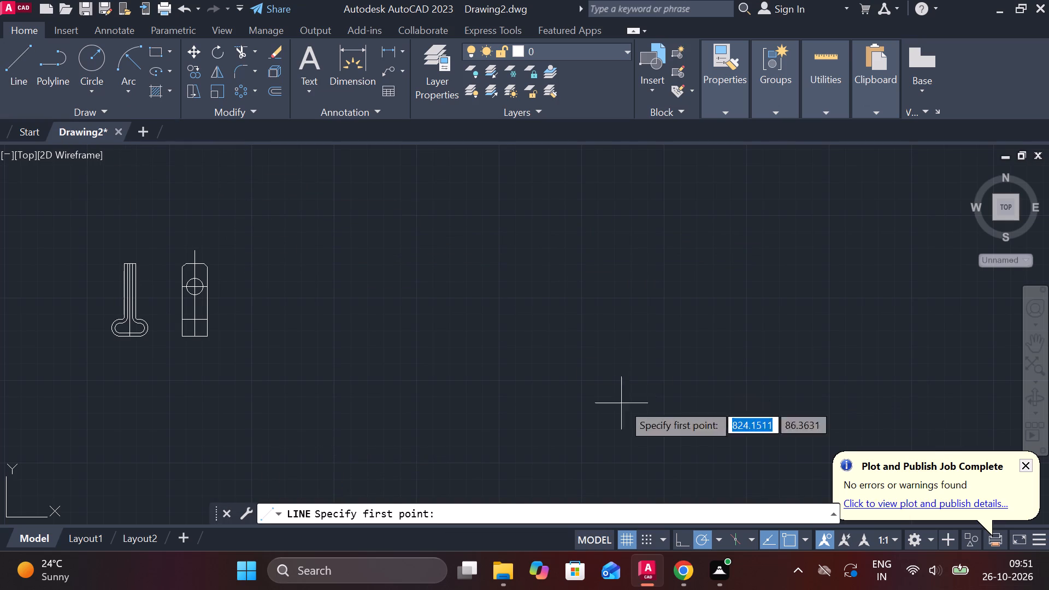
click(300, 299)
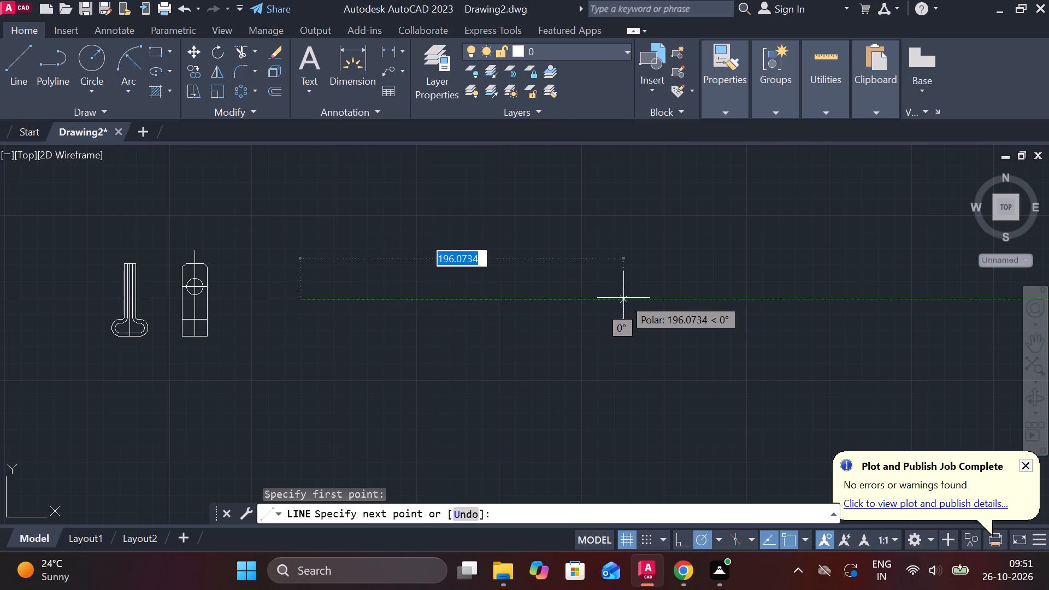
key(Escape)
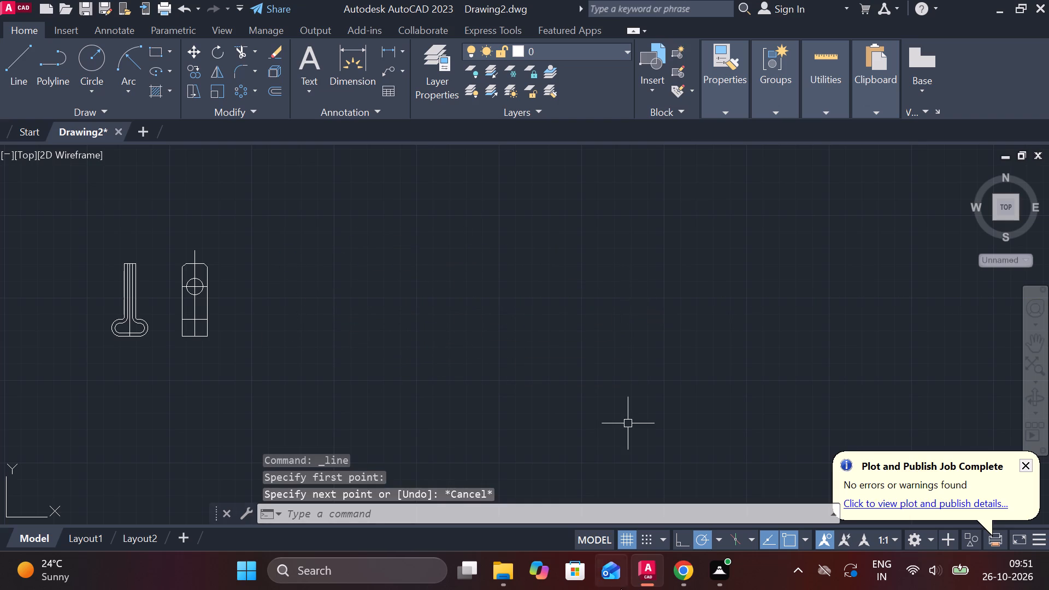
Draw a horizontal line 38 long in the empty space to the right of the side view.
key(l)
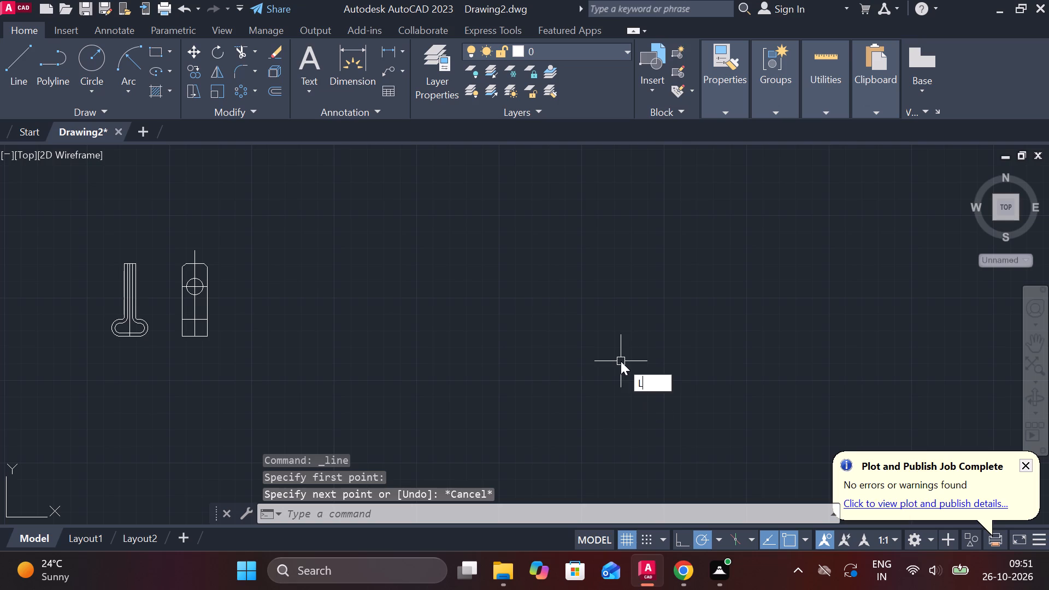
key(Return)
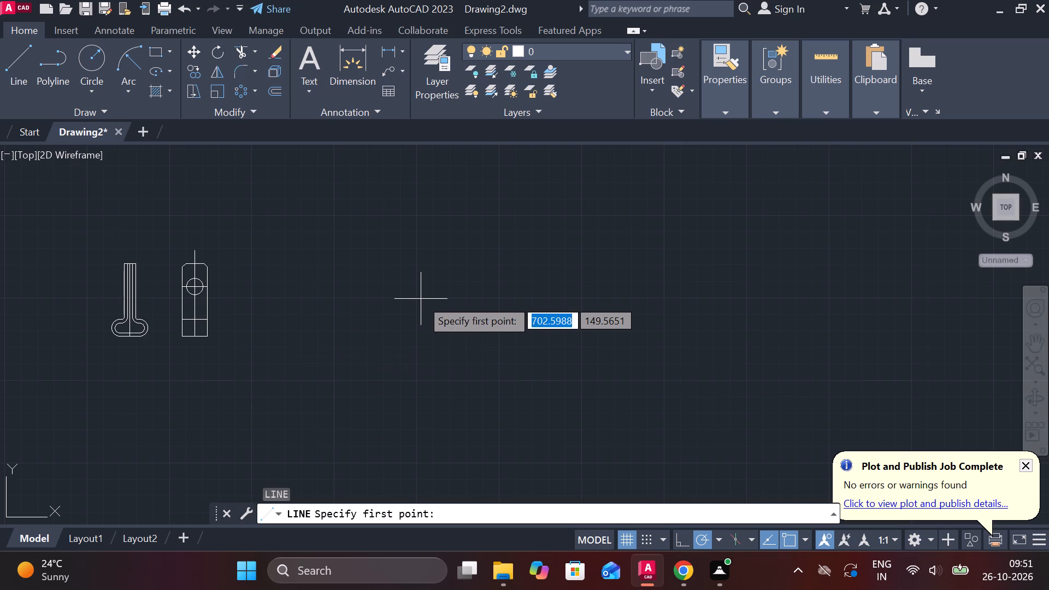
click(396, 299)
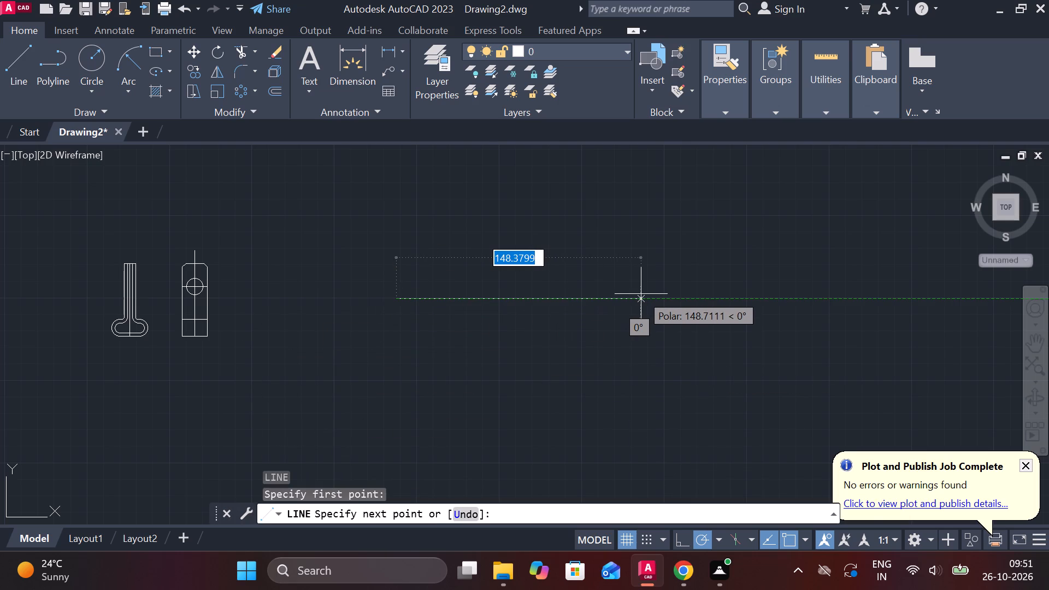
key(3)
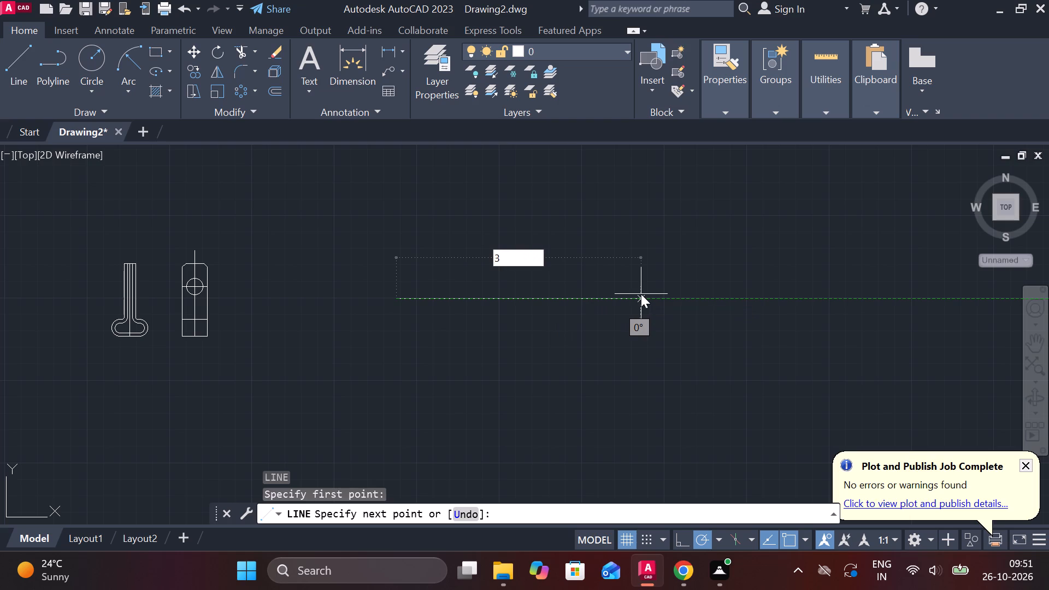
key(8)
key(Return)
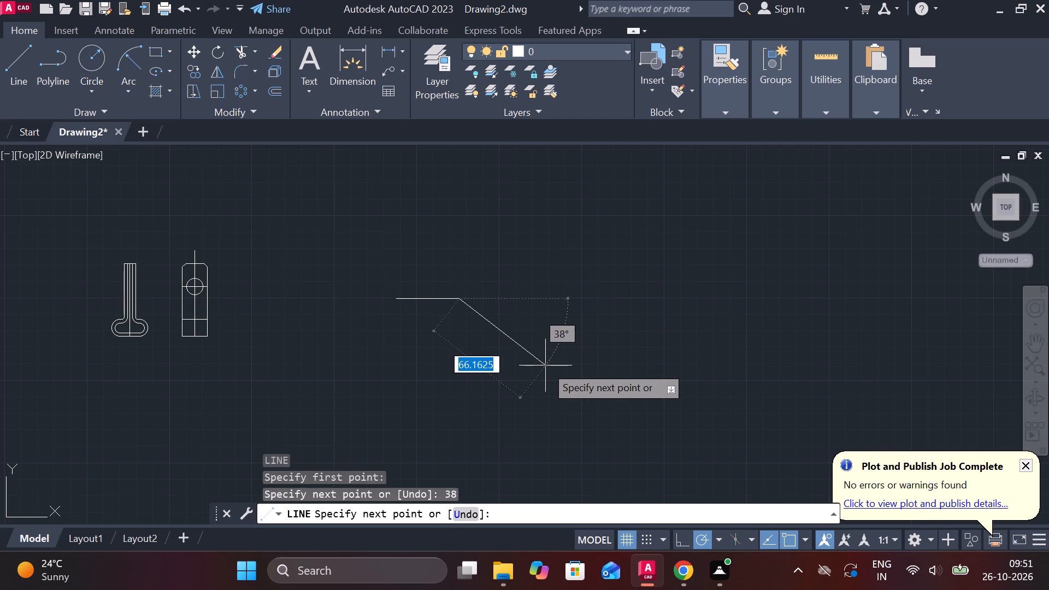
key(Escape)
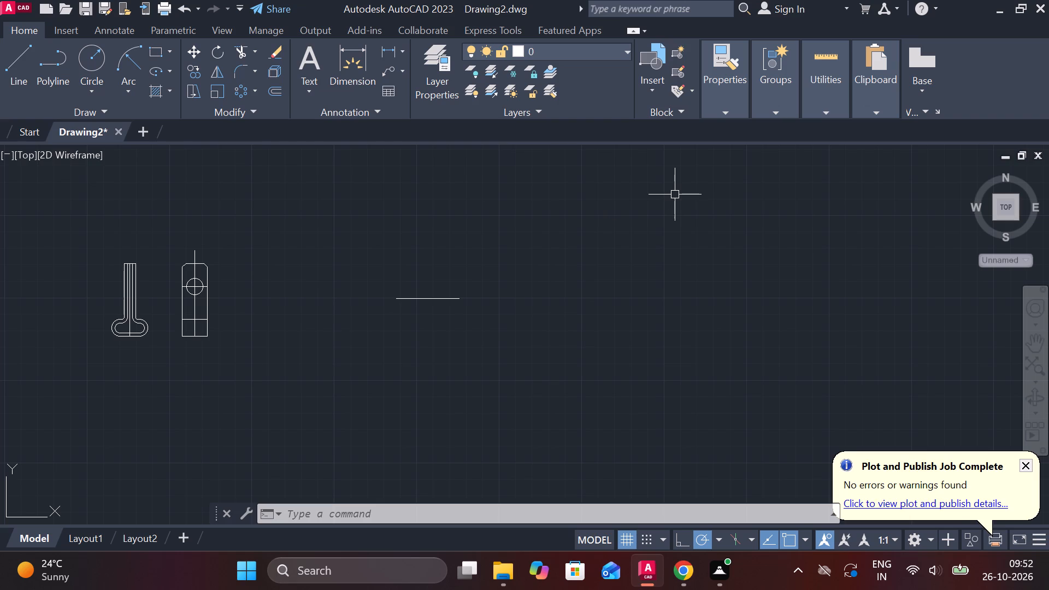
Draw a circle of radius 6 centred on each end of the 38-long horizontal line.
click(91, 66)
scroll(401, 310, up, 2)
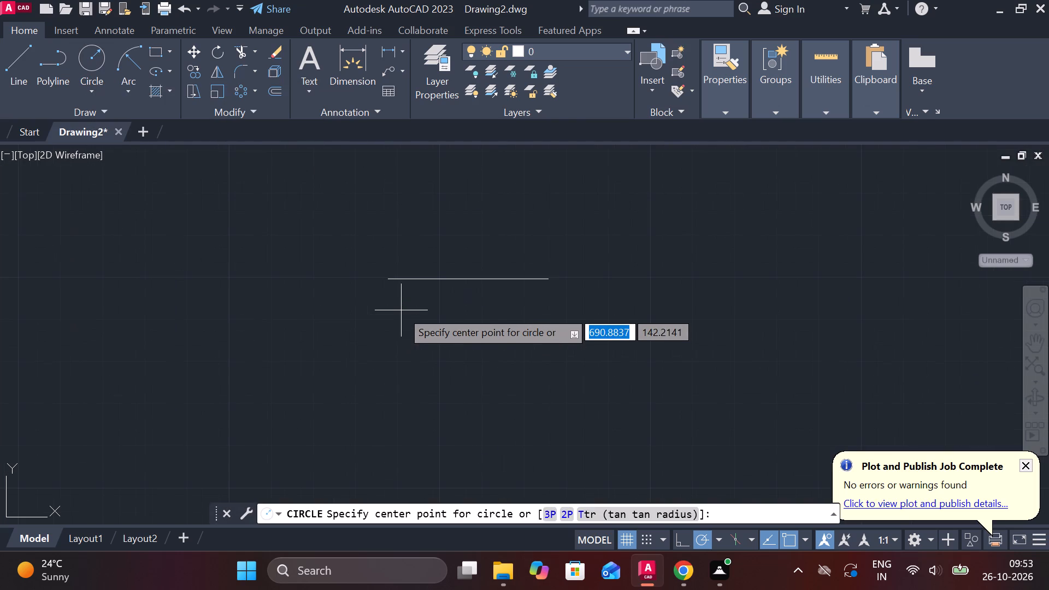
click(389, 277)
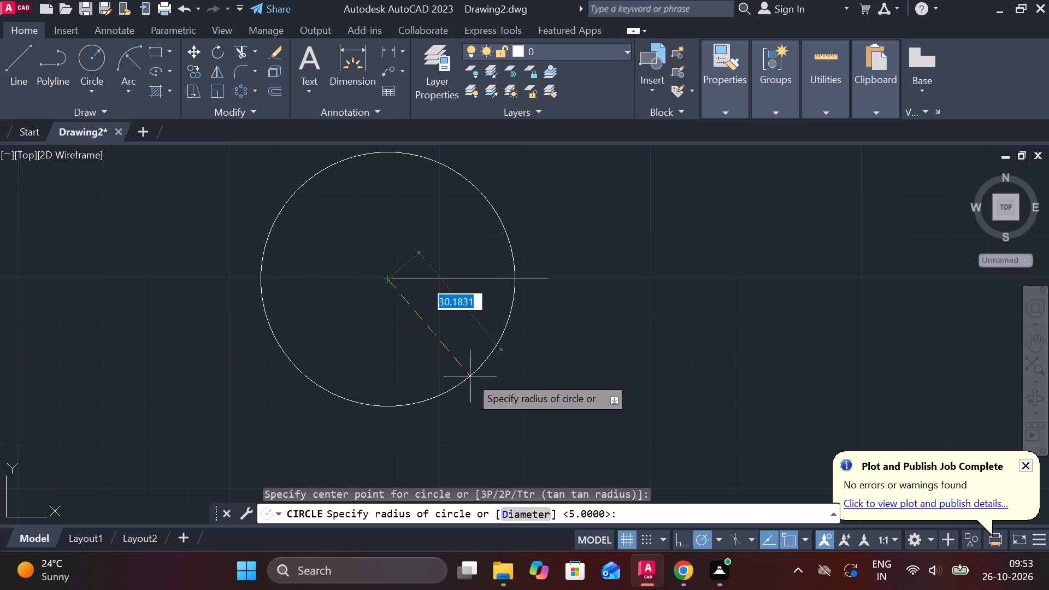
key(6)
key(Return)
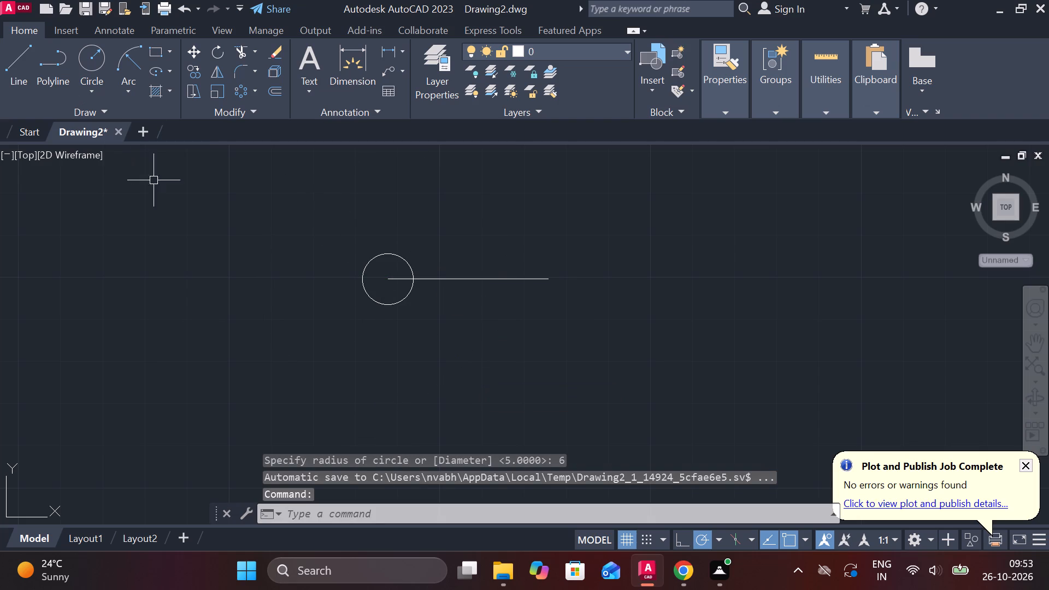
key(space)
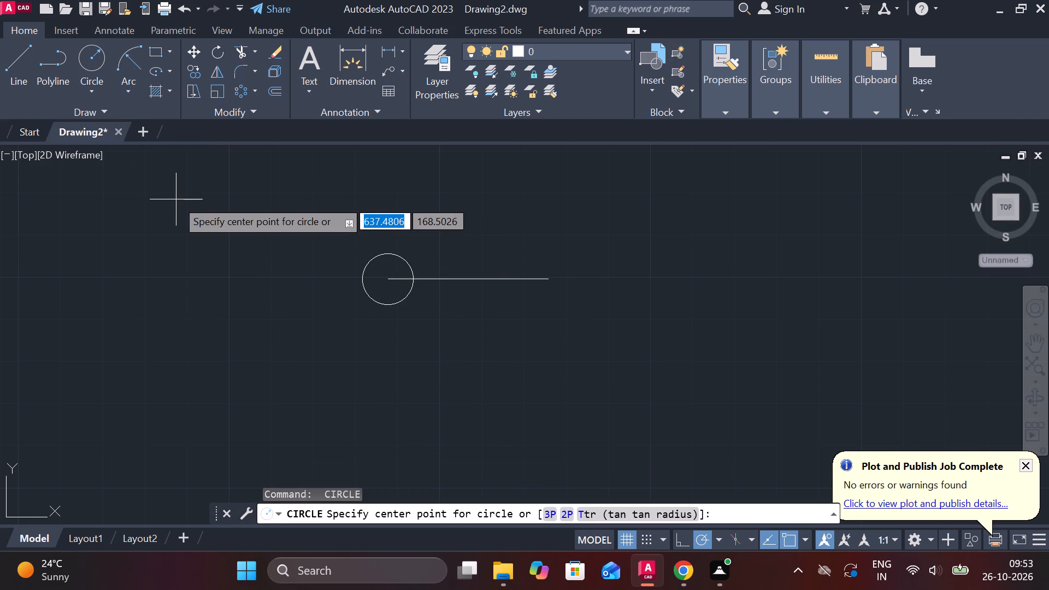
click(549, 277)
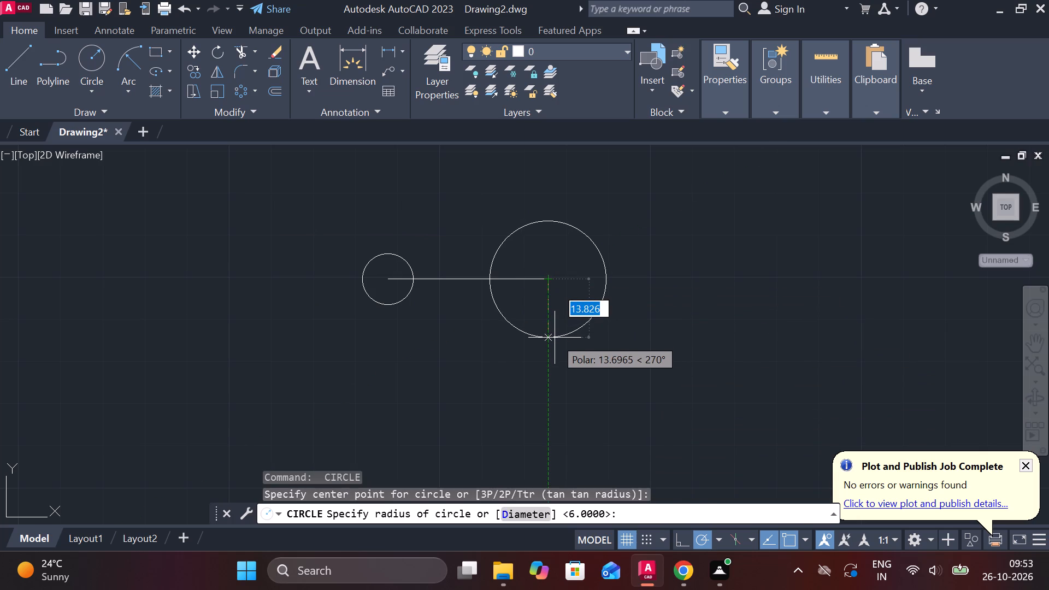
key(6)
key(Return)
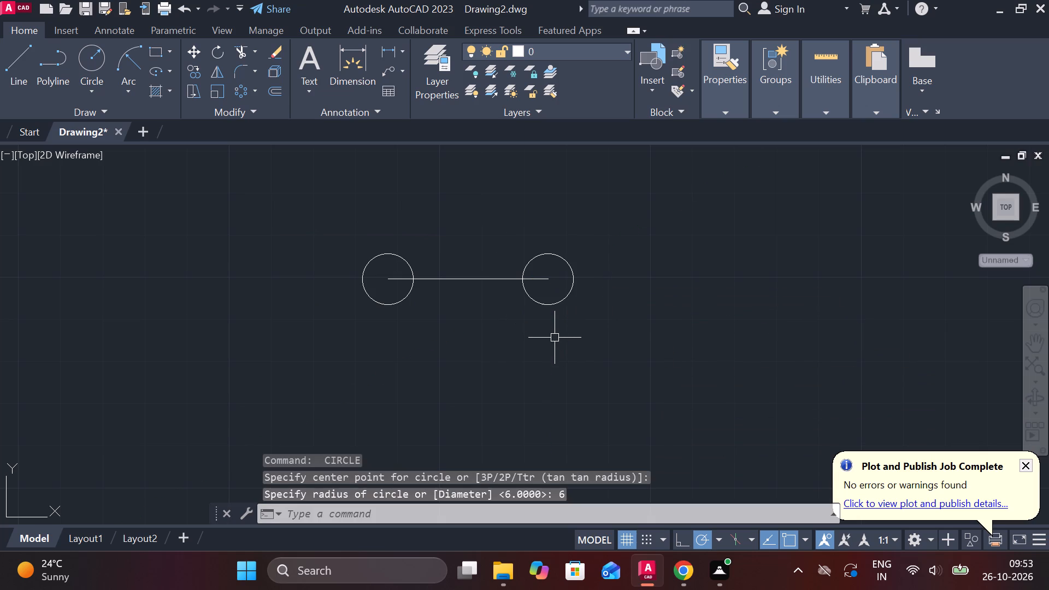
Draw a concentric circle of radius 10 around each of the two radius 6 circles.
key(space)
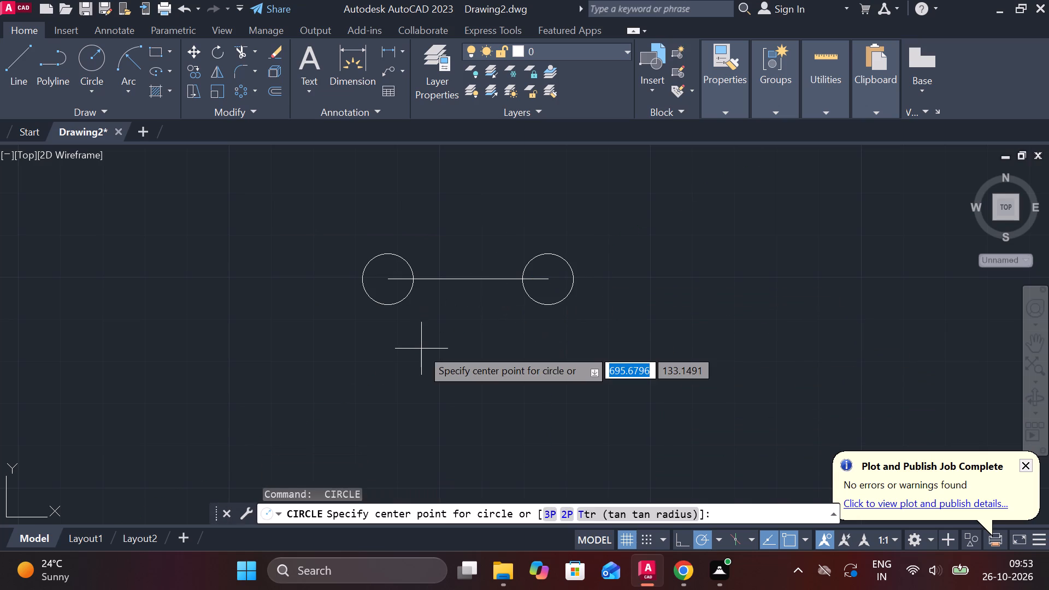
click(384, 284)
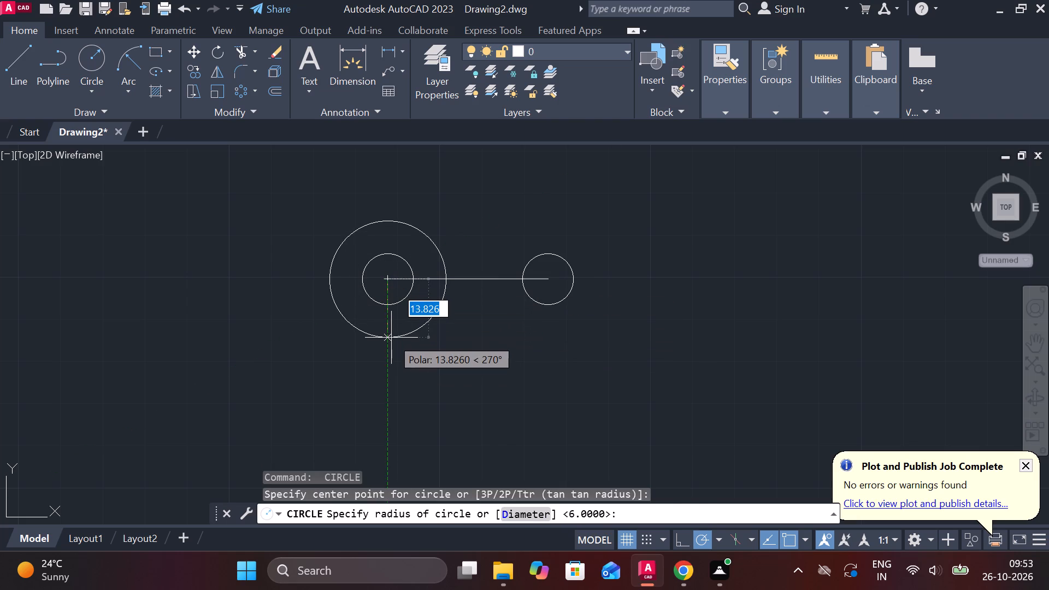
text(10)
key(Return)
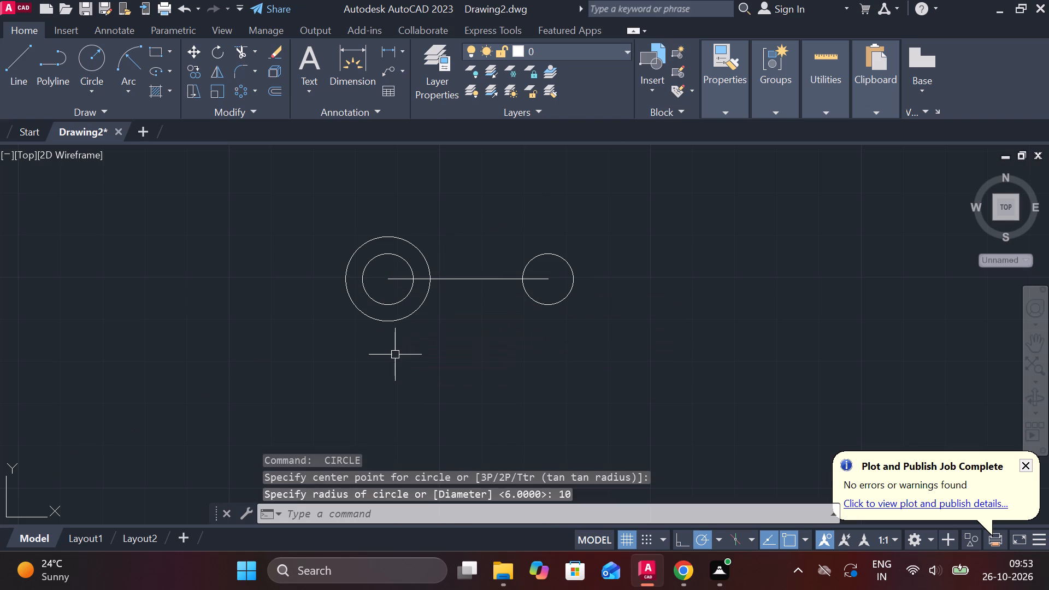
key(space)
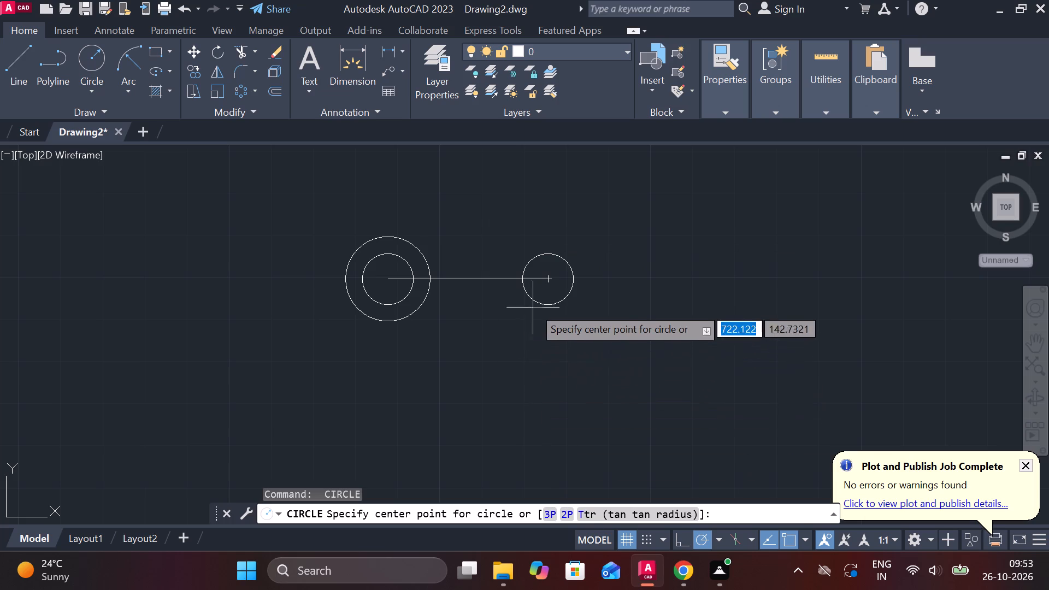
click(549, 284)
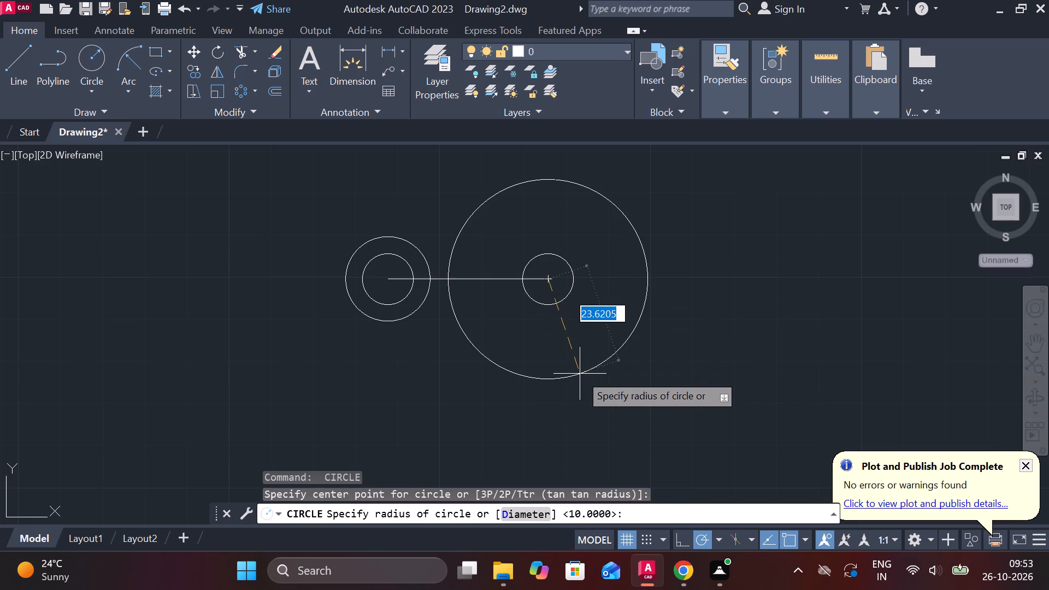
key(1)
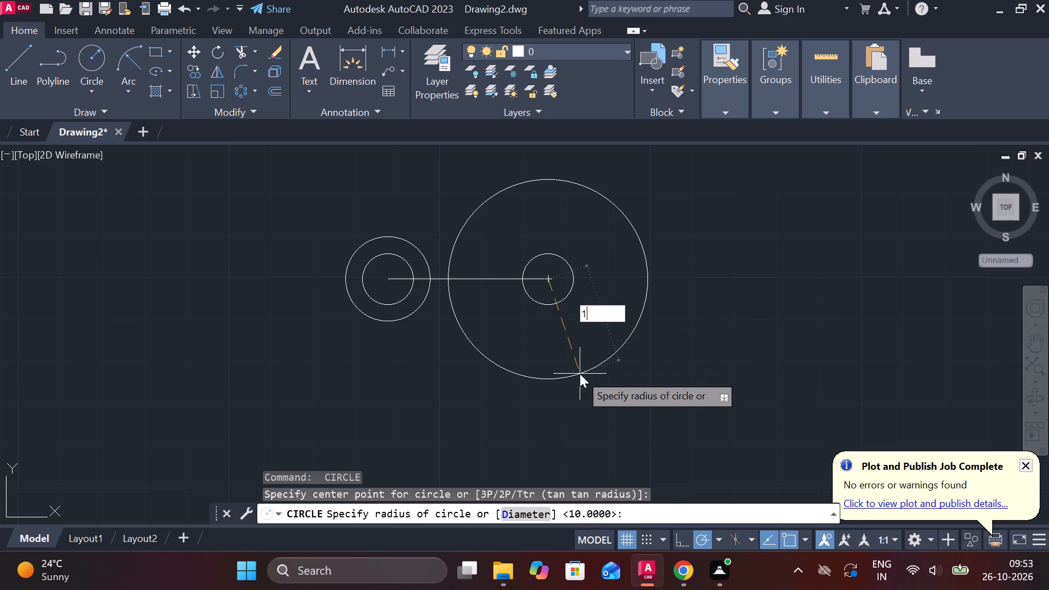
key(0)
key(Return)
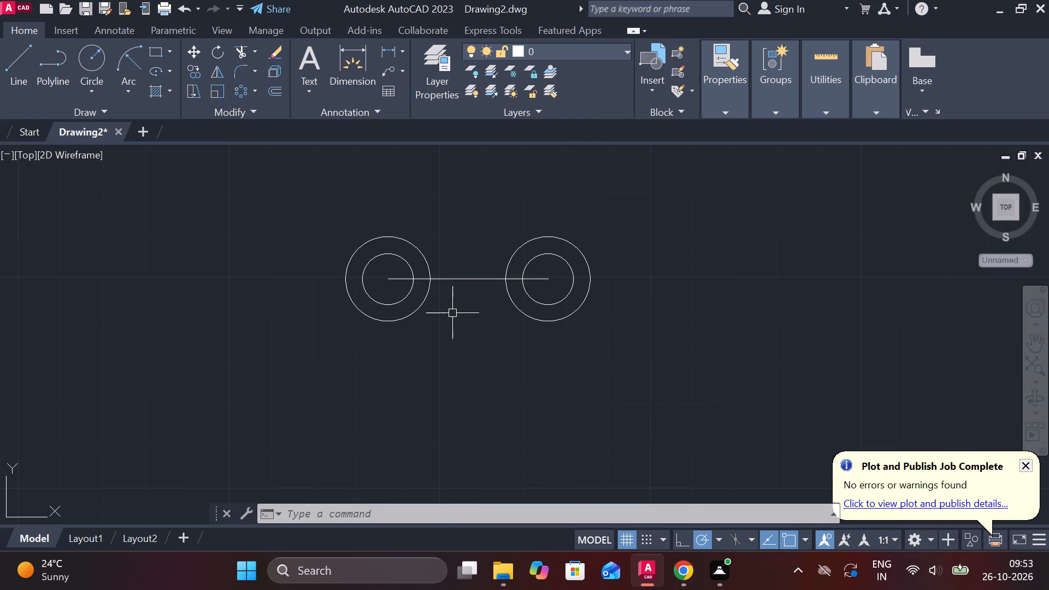
Copy the 38-long horizontal line 9 upward and 9 downward, using its midpoint as the base point.
click(462, 283)
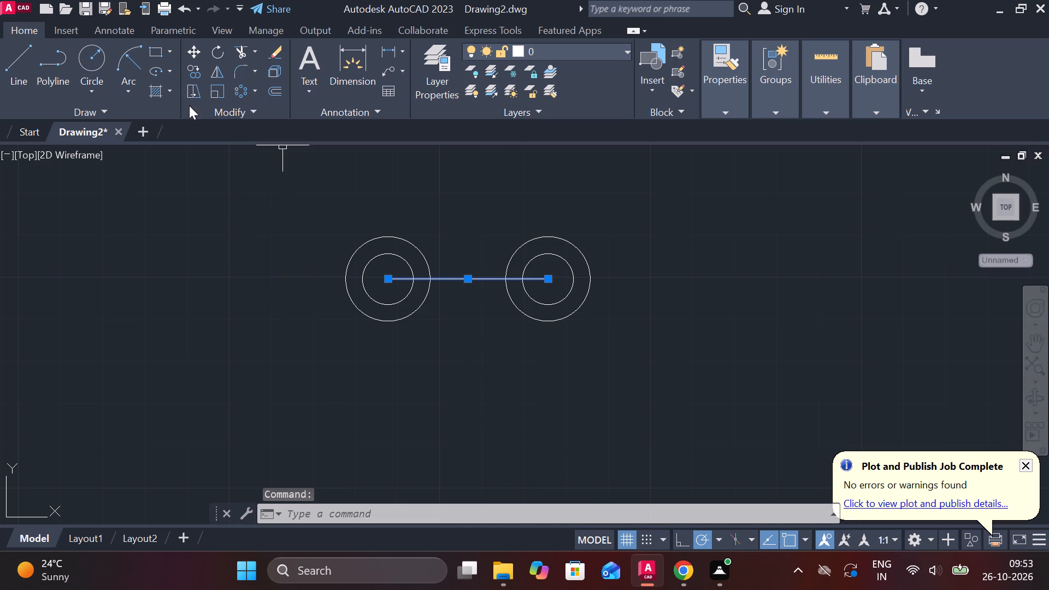
click(191, 68)
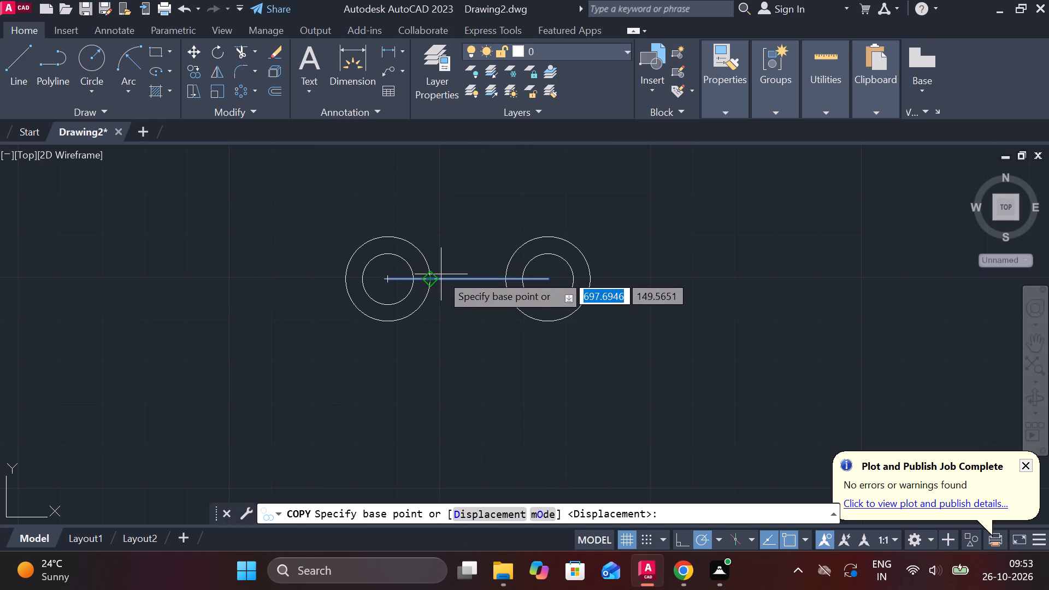
click(462, 281)
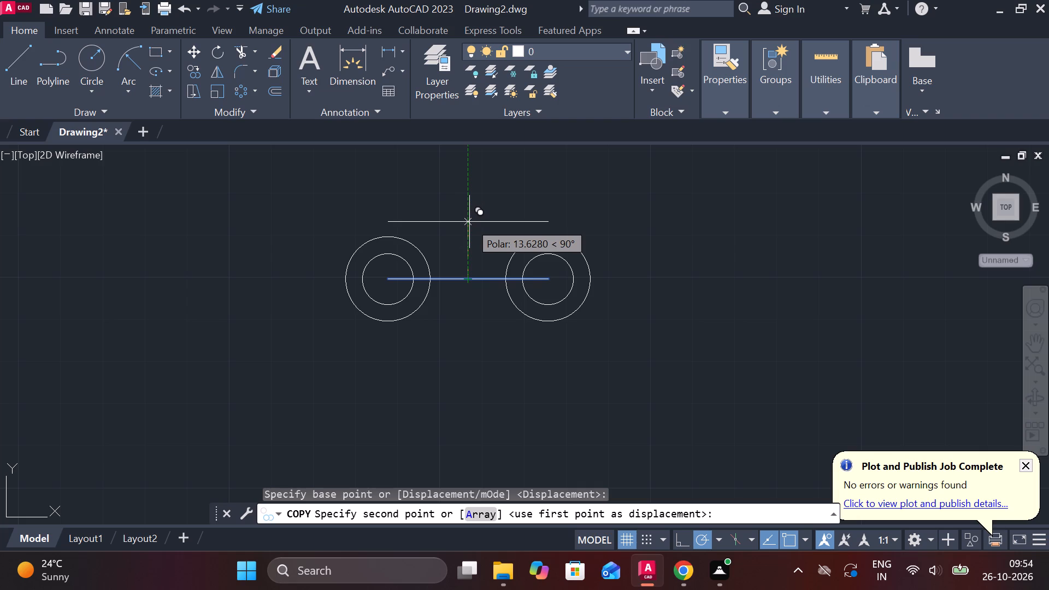
key(9)
key(Return)
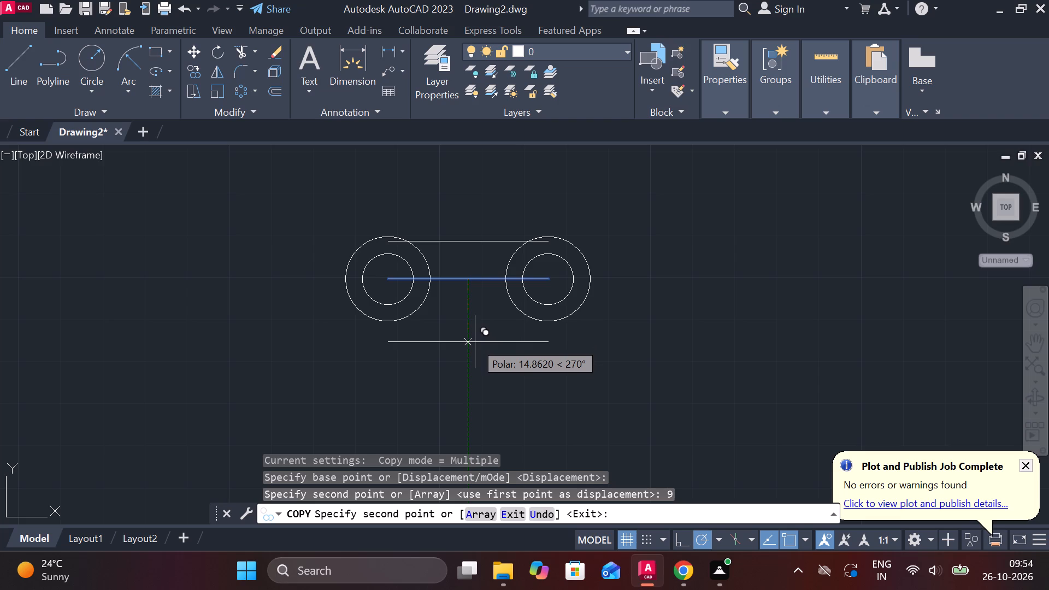
key(9)
key(Return)
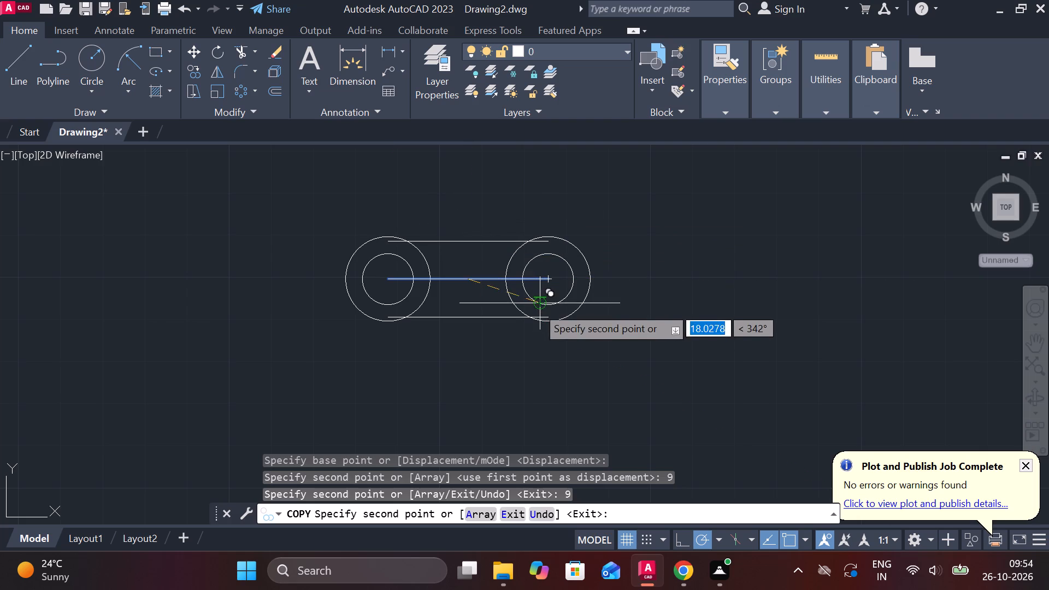
key(Escape)
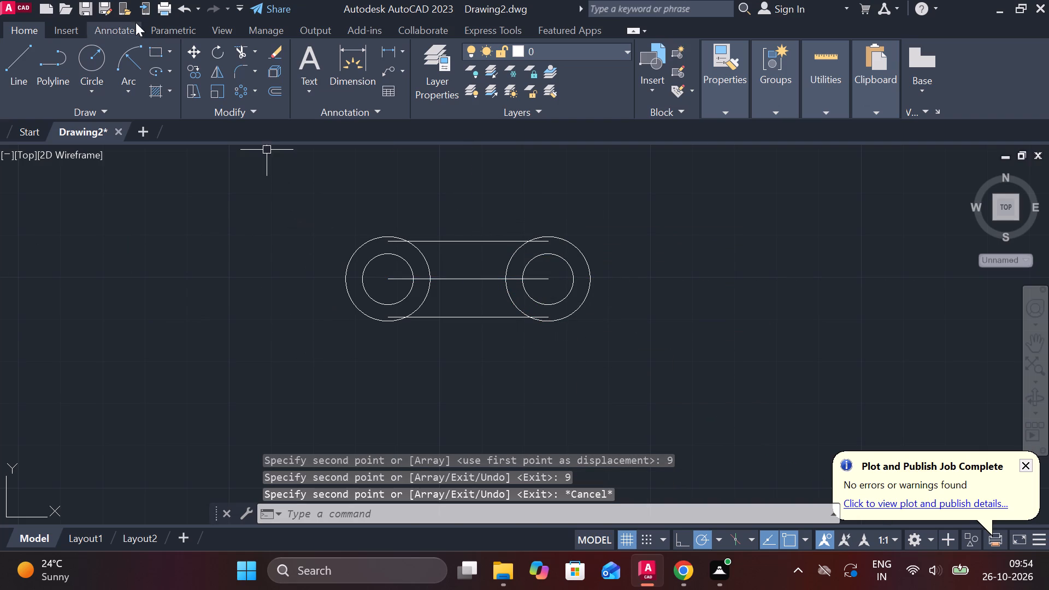
Delete the four radius 6 and radius 10 circles at both ends of the middle line.
click(422, 300)
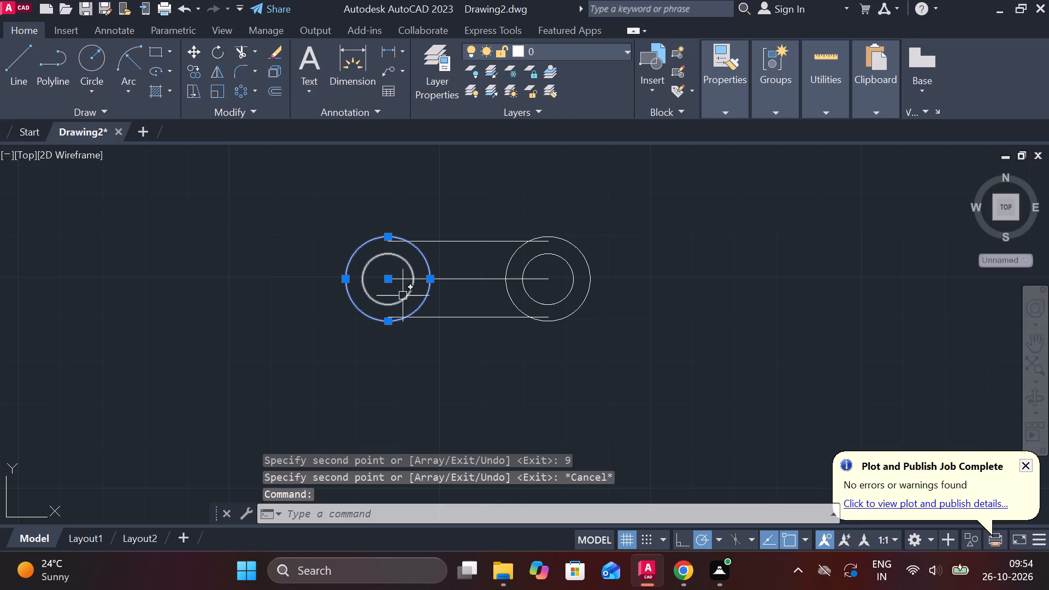
click(404, 302)
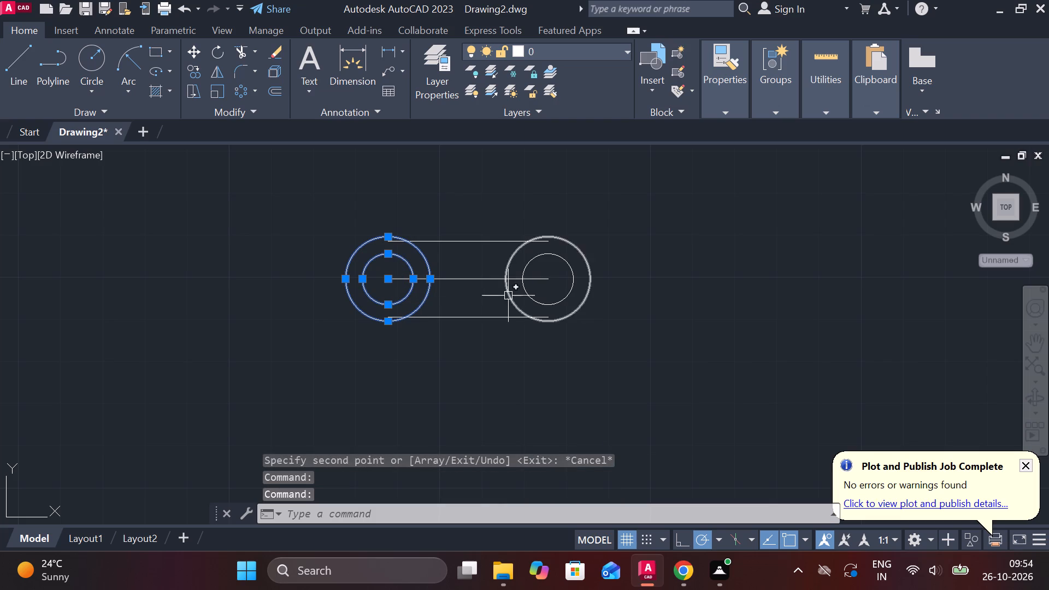
click(510, 296)
click(551, 304)
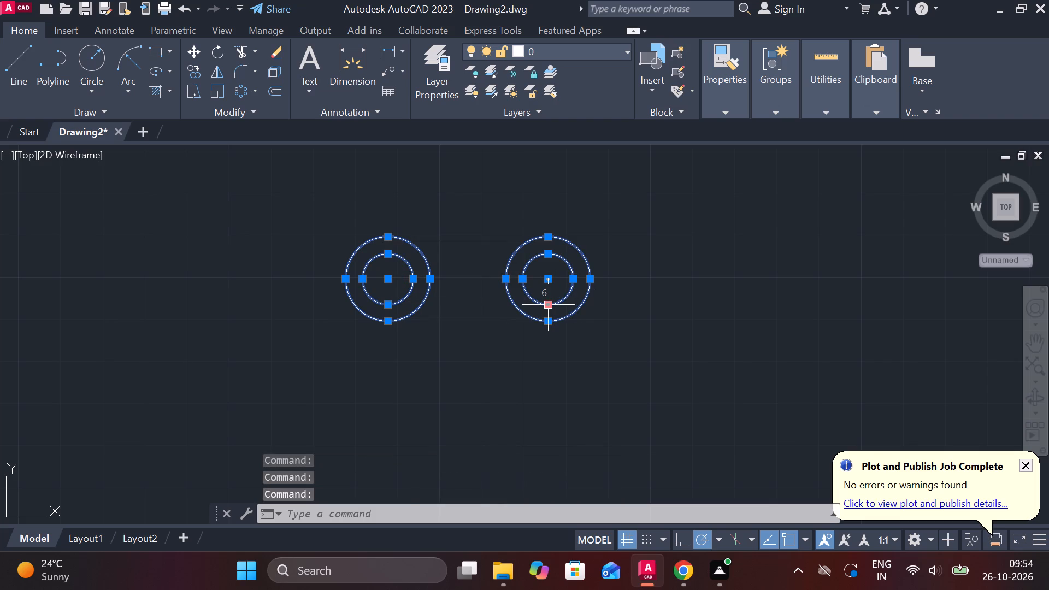
key(Delete)
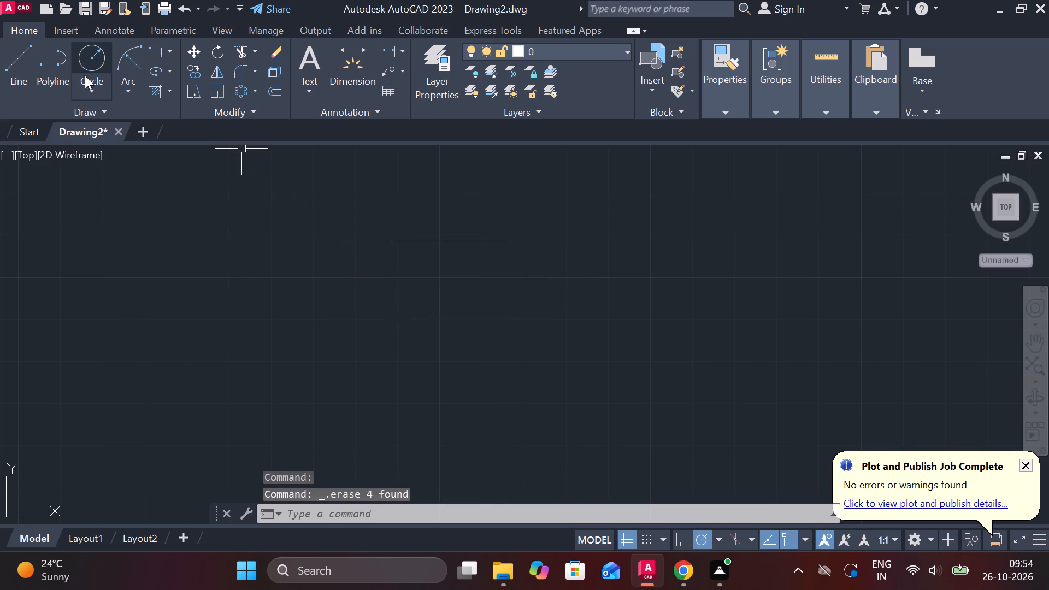
Draw a circle of diameter 6 centred on the left end of the middle line.
click(90, 88)
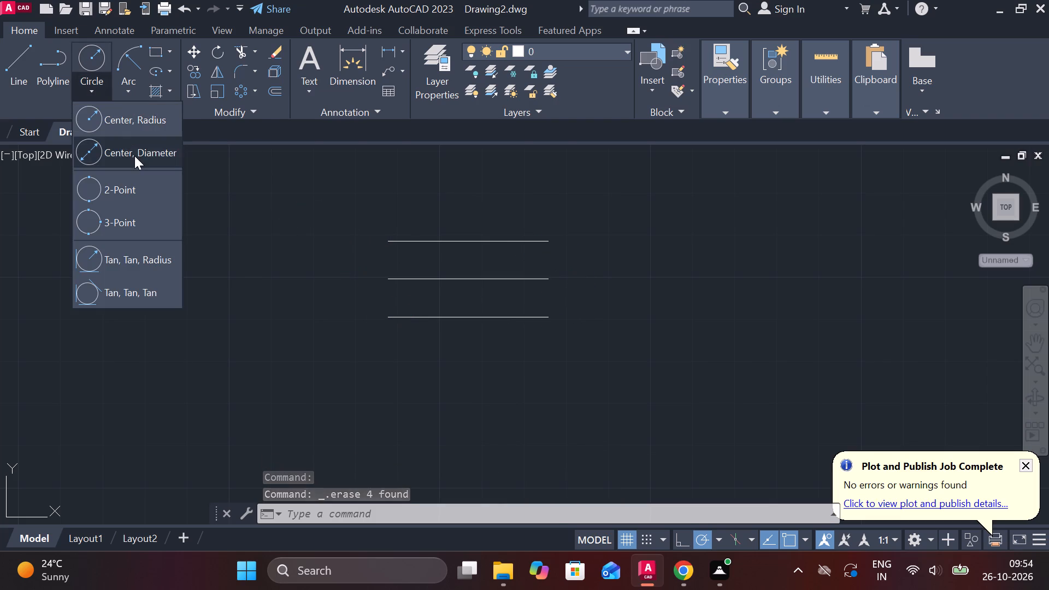
click(134, 156)
click(386, 281)
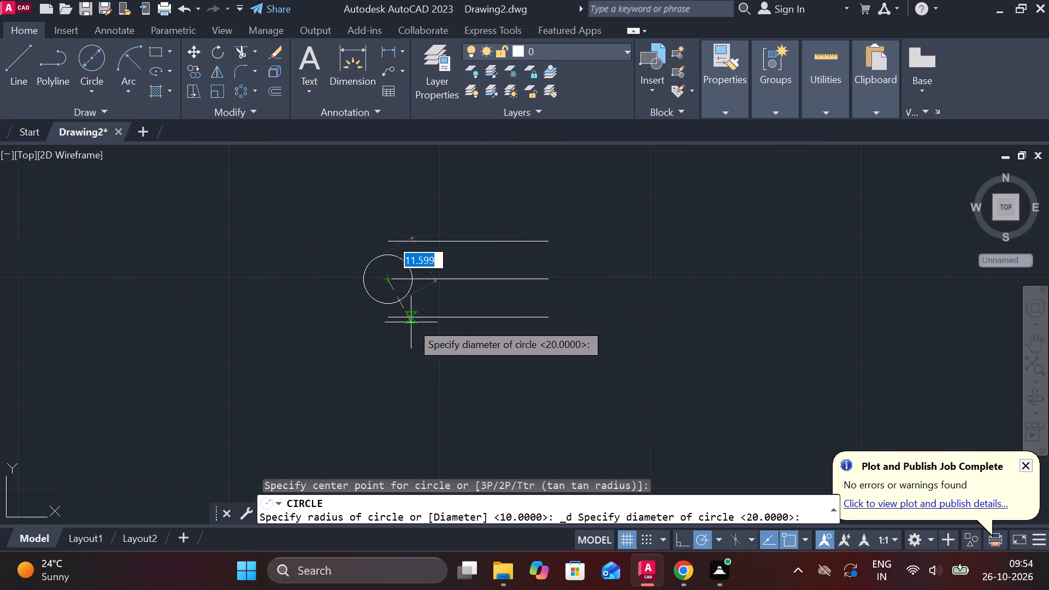
key(6)
key(Return)
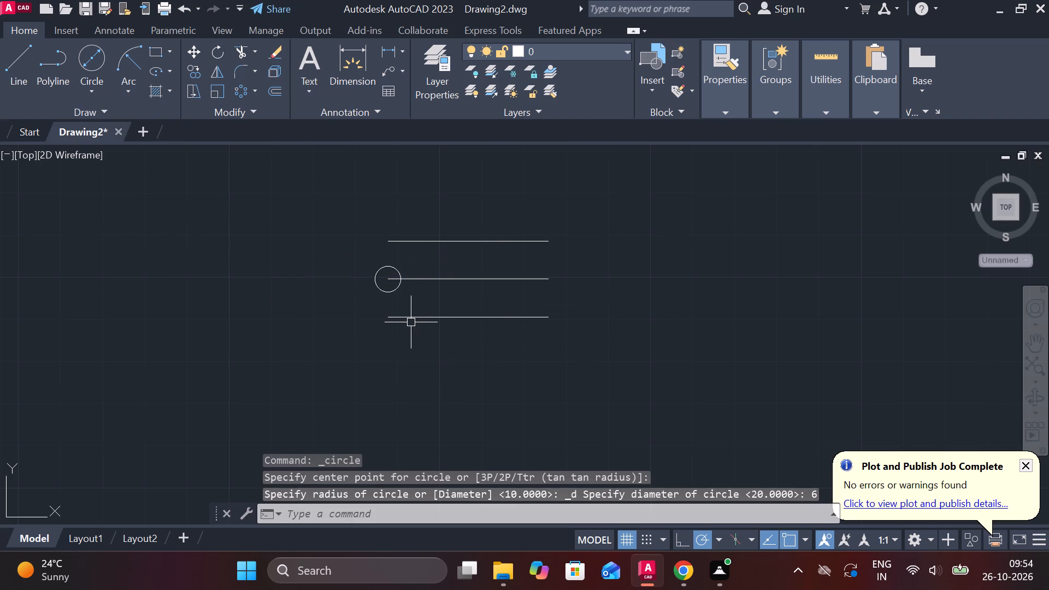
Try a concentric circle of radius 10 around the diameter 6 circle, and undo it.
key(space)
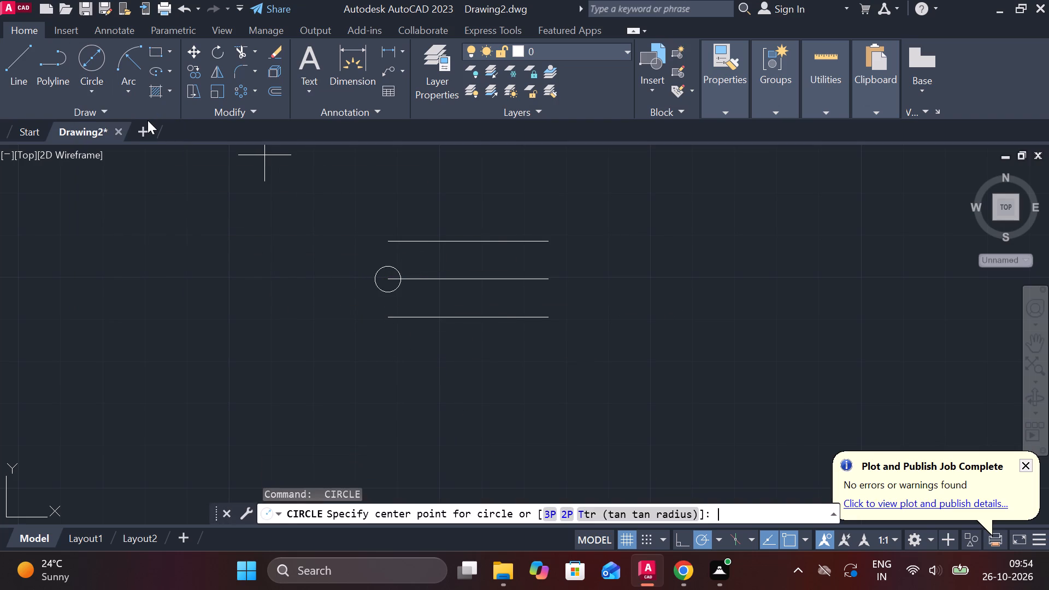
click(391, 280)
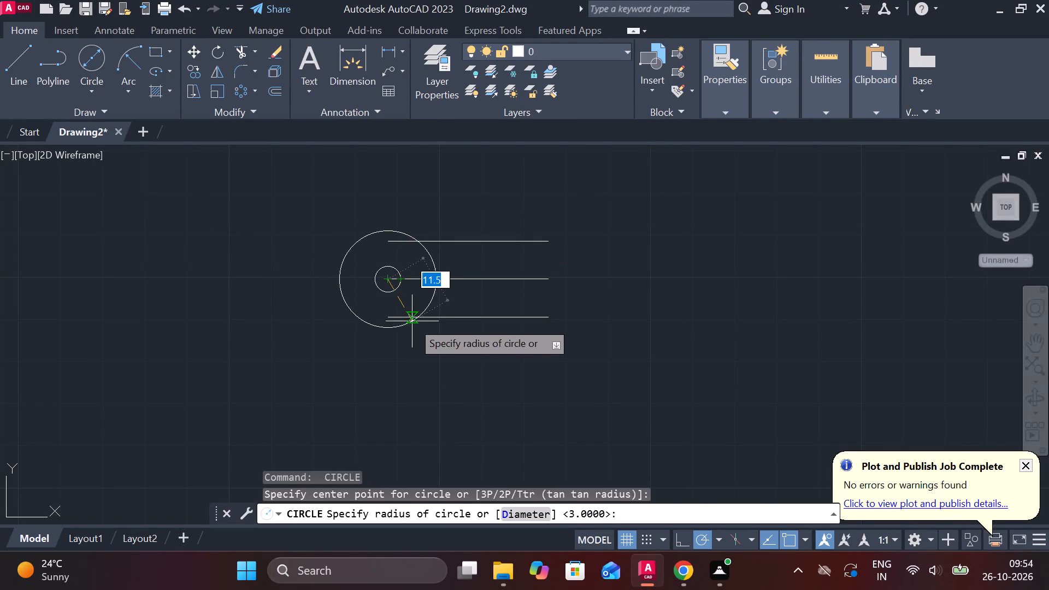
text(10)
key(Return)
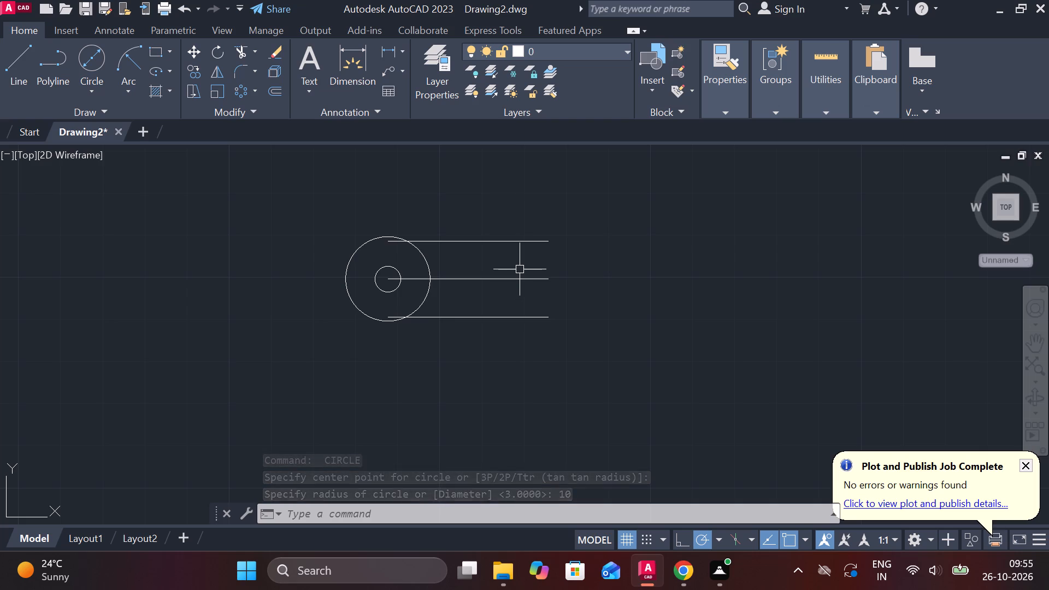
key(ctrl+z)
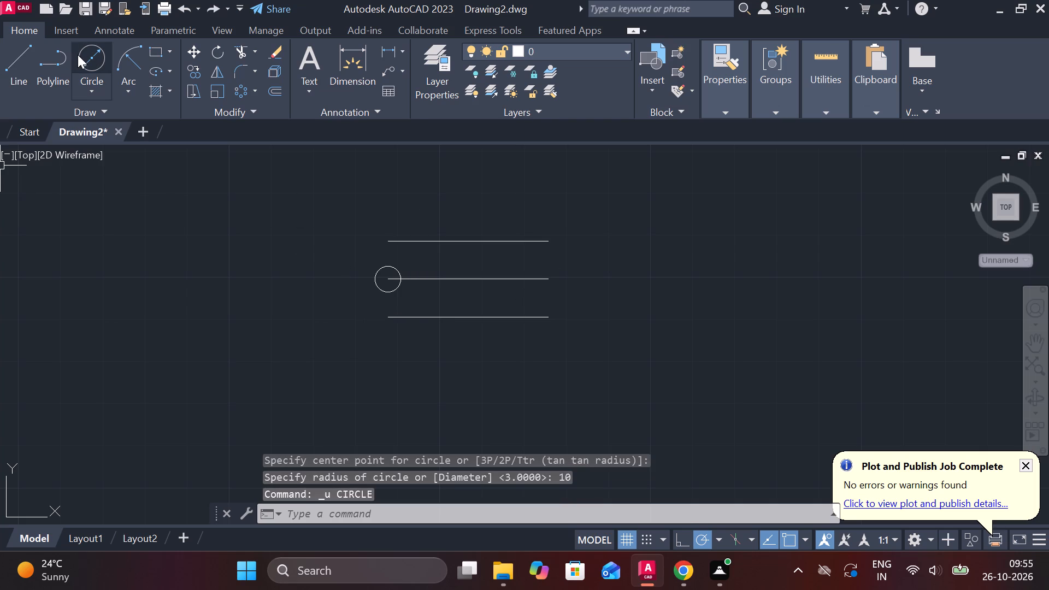
Draw a concentric circle of diameter 10 around the diameter 6 circle.
click(85, 59)
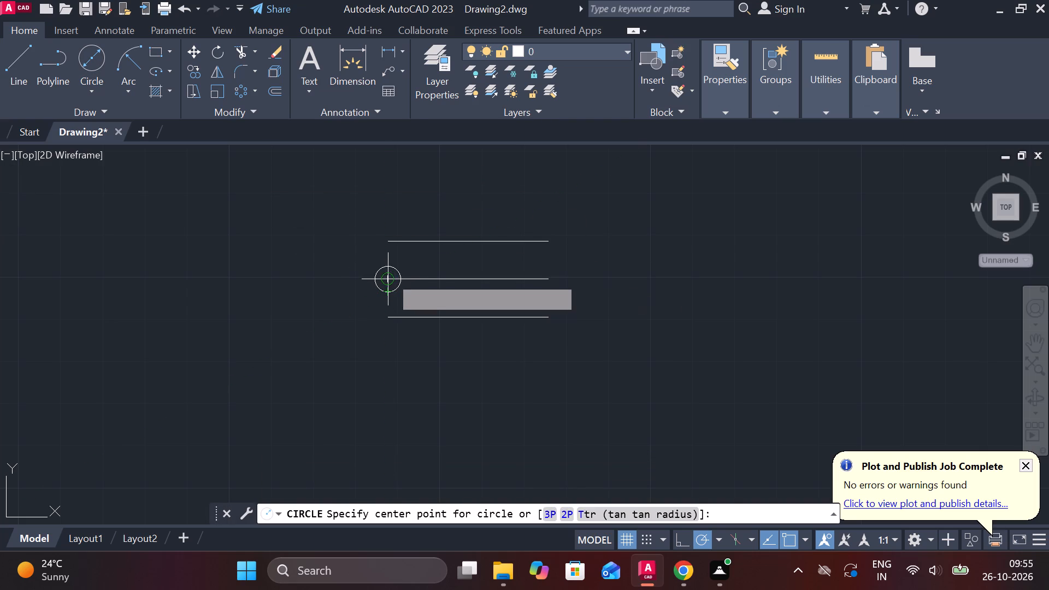
click(390, 276)
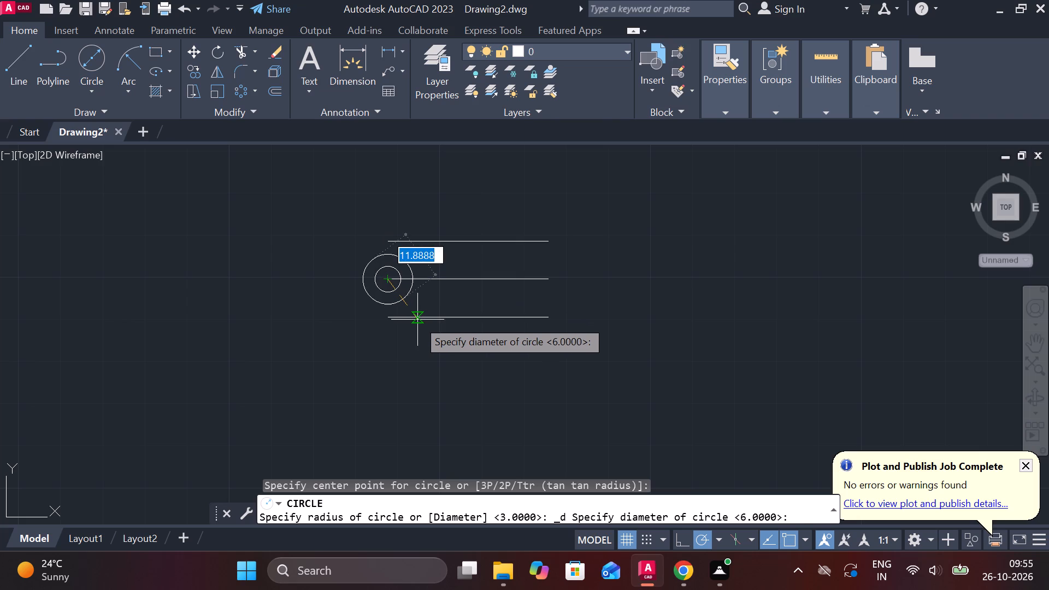
key(1)
key(0)
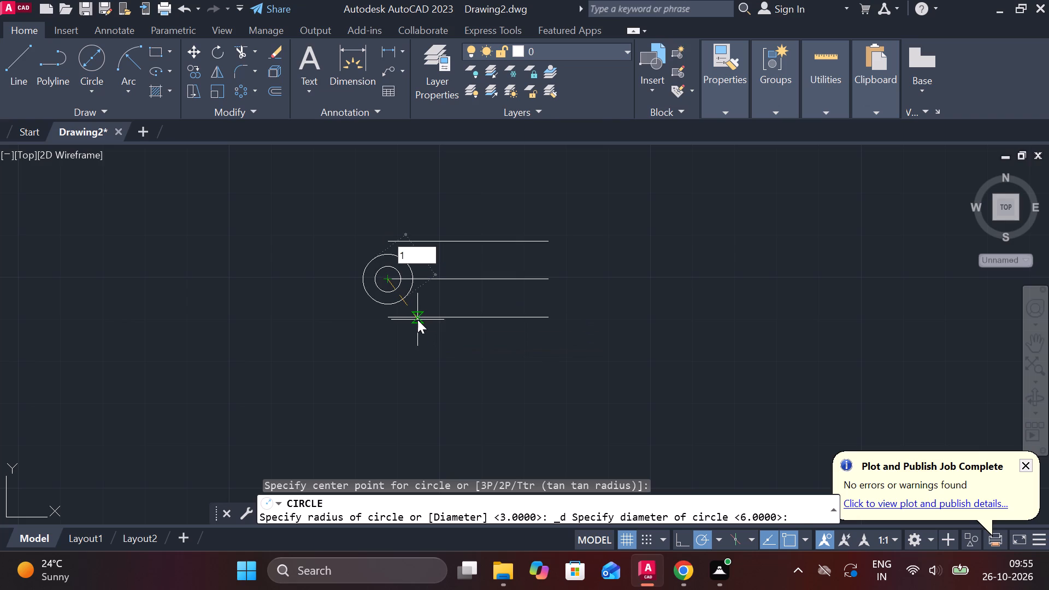
key(Return)
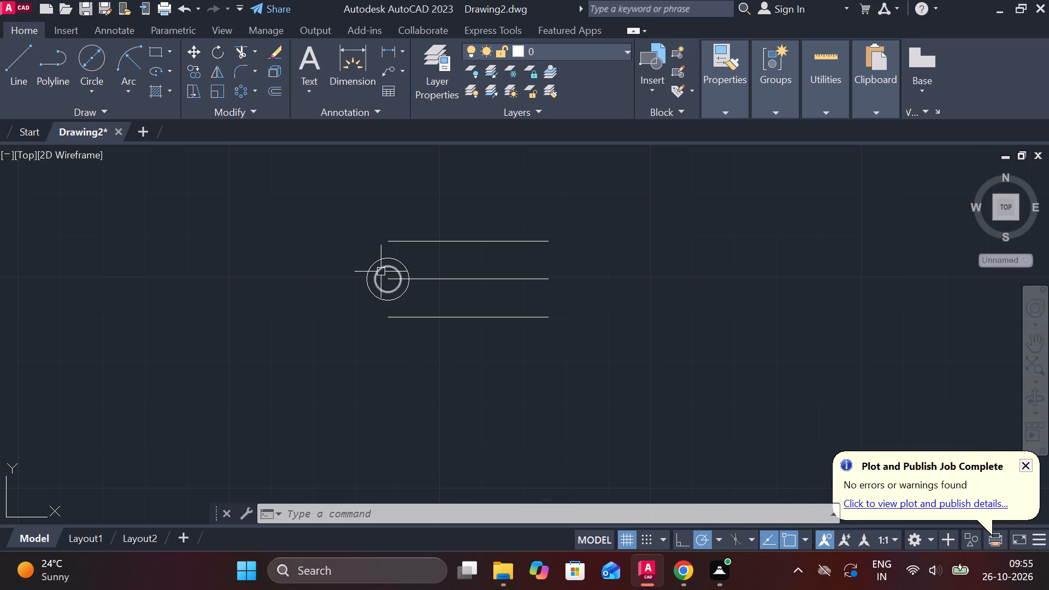
Mirror both concentric circles about the vertical axis through the midpoints of the middle and lower lines, keeping the originals.
click(379, 258)
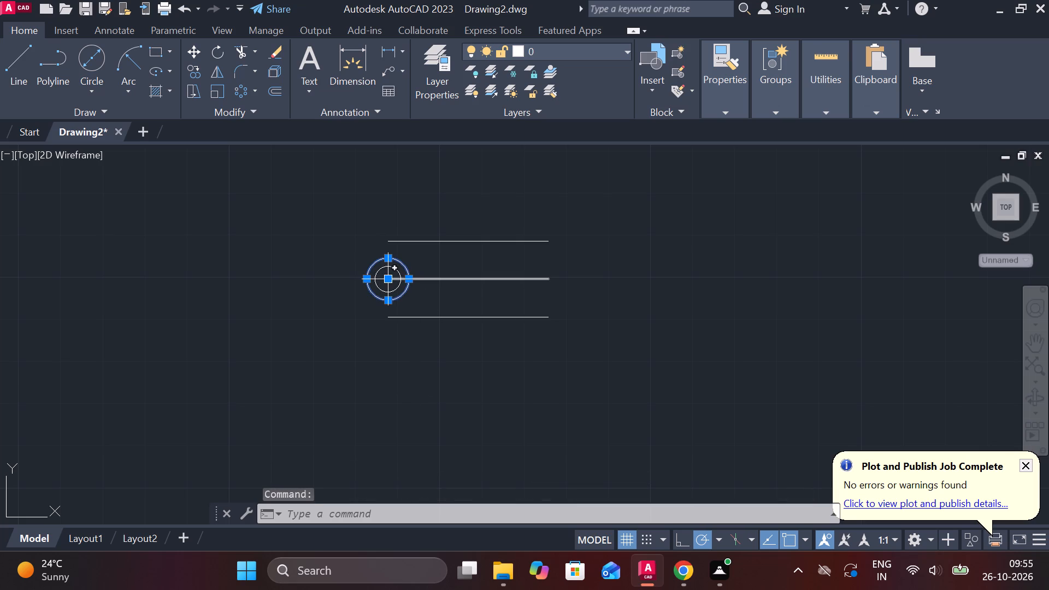
click(380, 268)
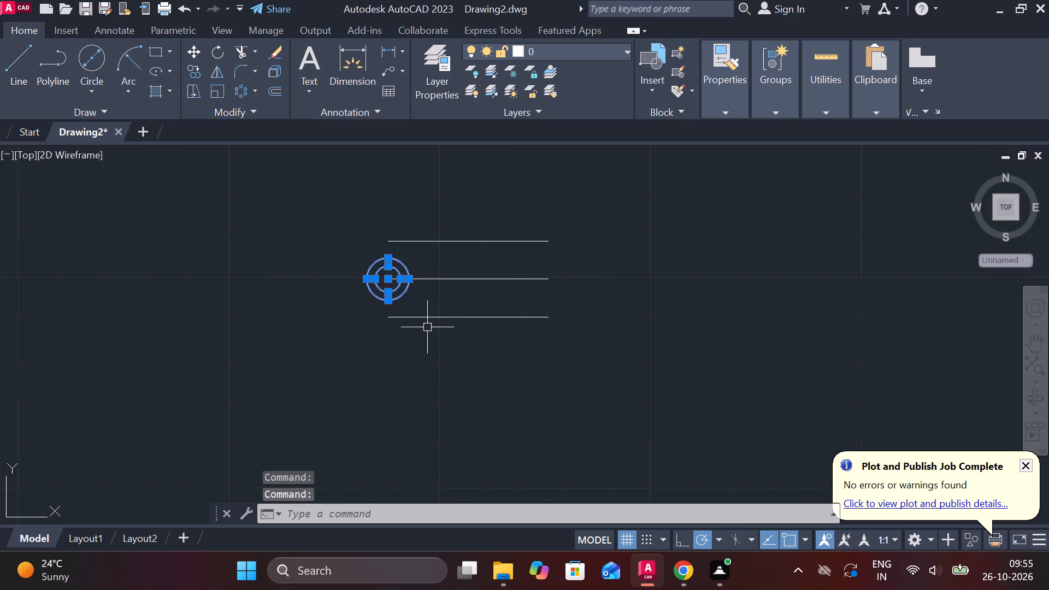
key(m)
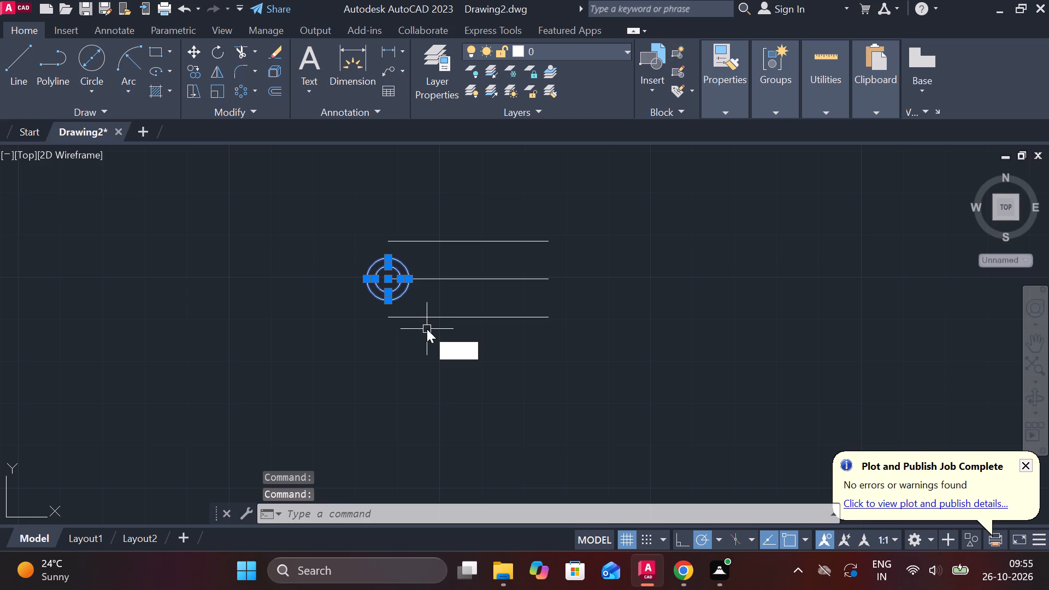
click(490, 385)
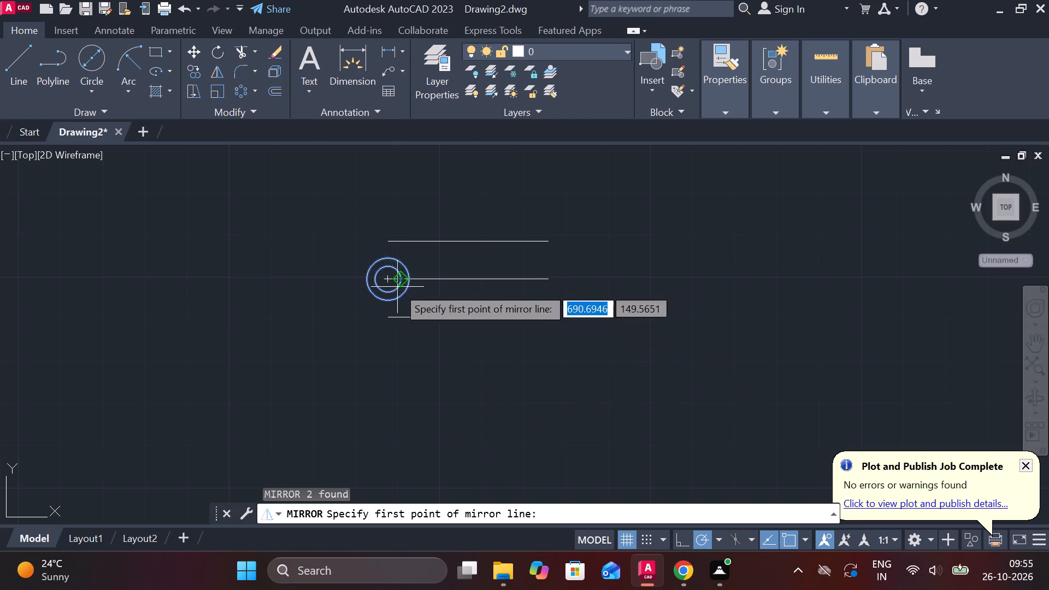
click(464, 279)
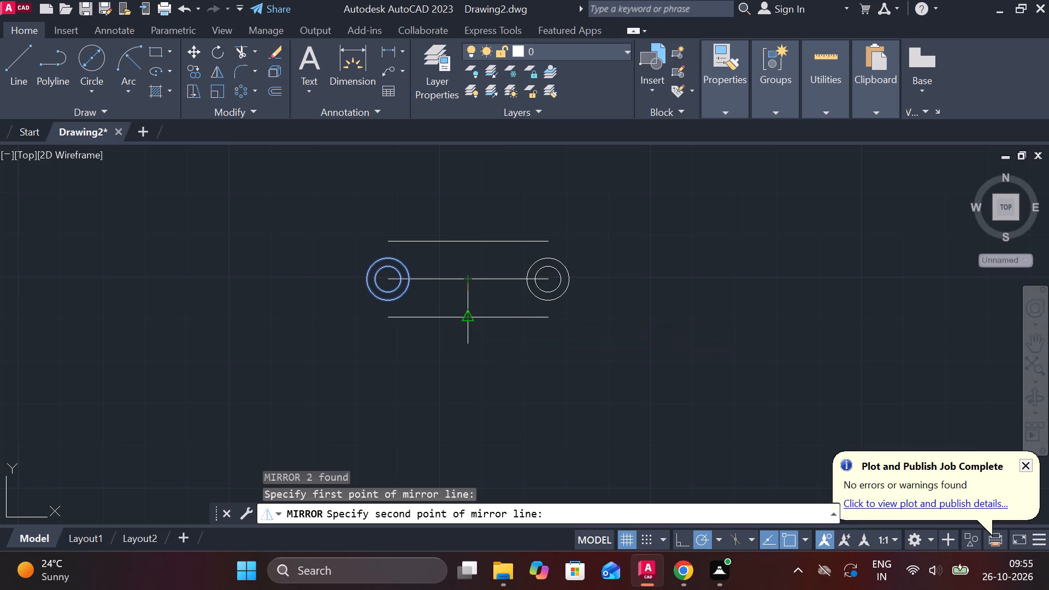
click(468, 322)
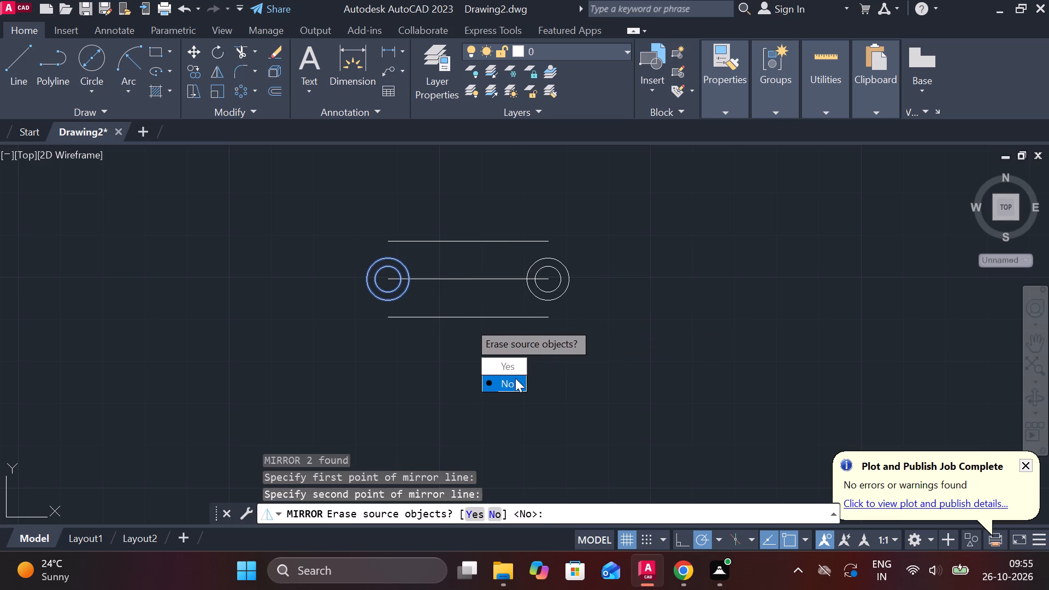
drag(515, 378, 468, 322)
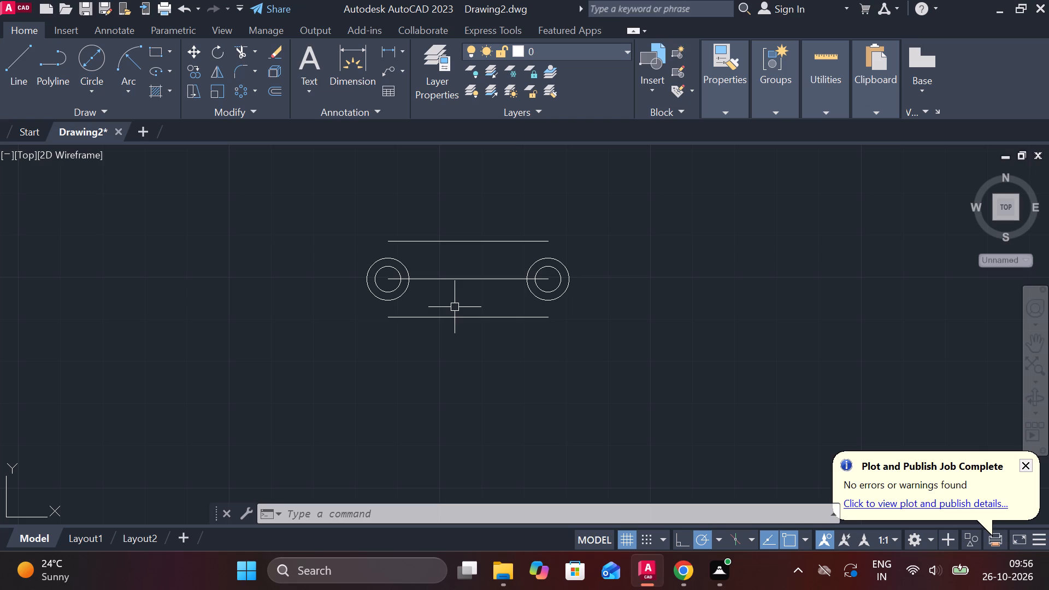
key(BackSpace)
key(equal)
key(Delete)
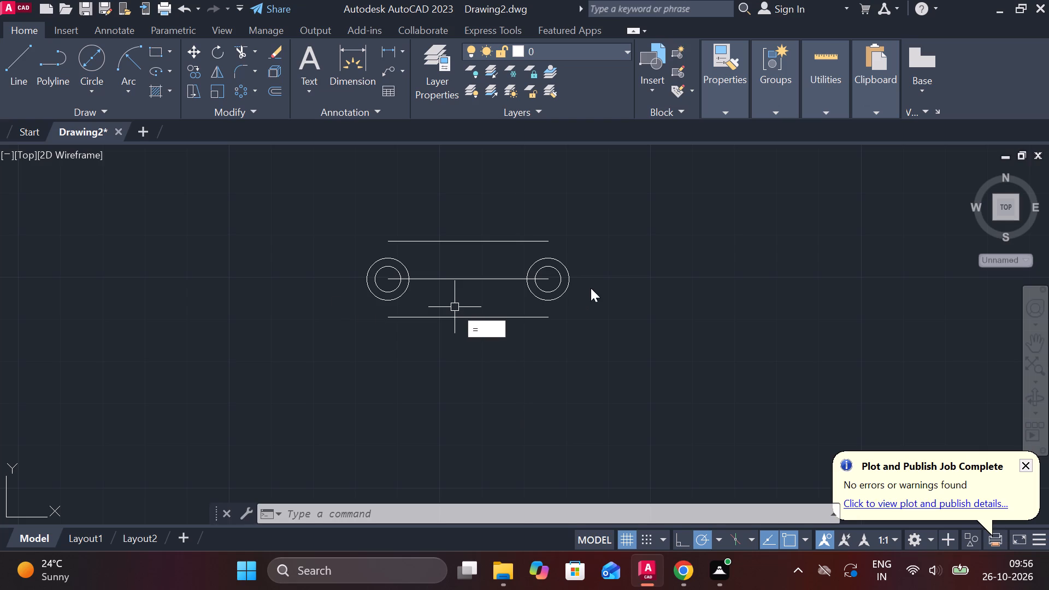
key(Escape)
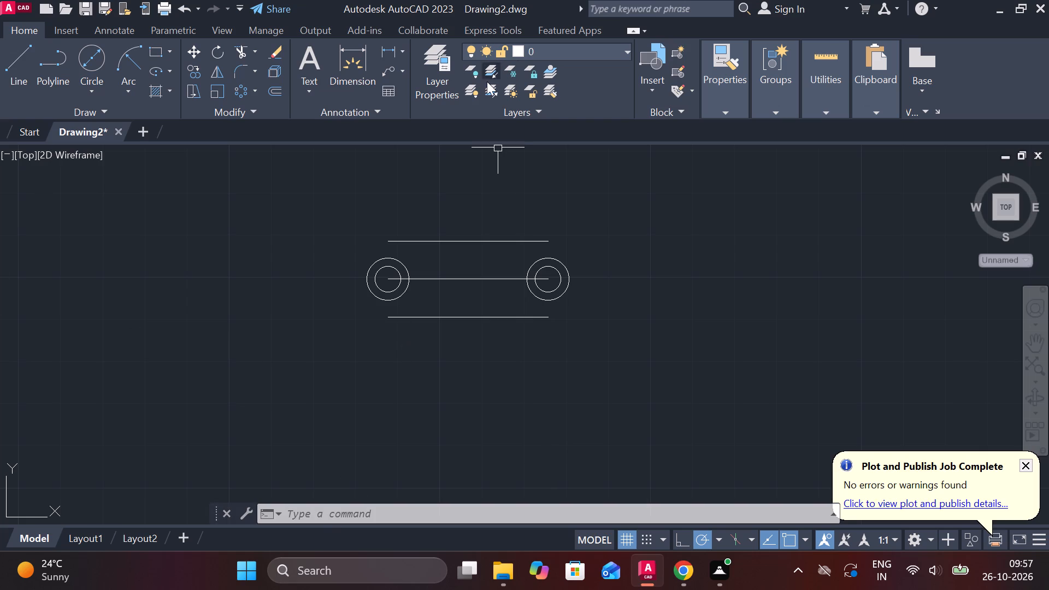
Draw a circle of diameter 7 centred on the midpoint of the middle line.
click(92, 62)
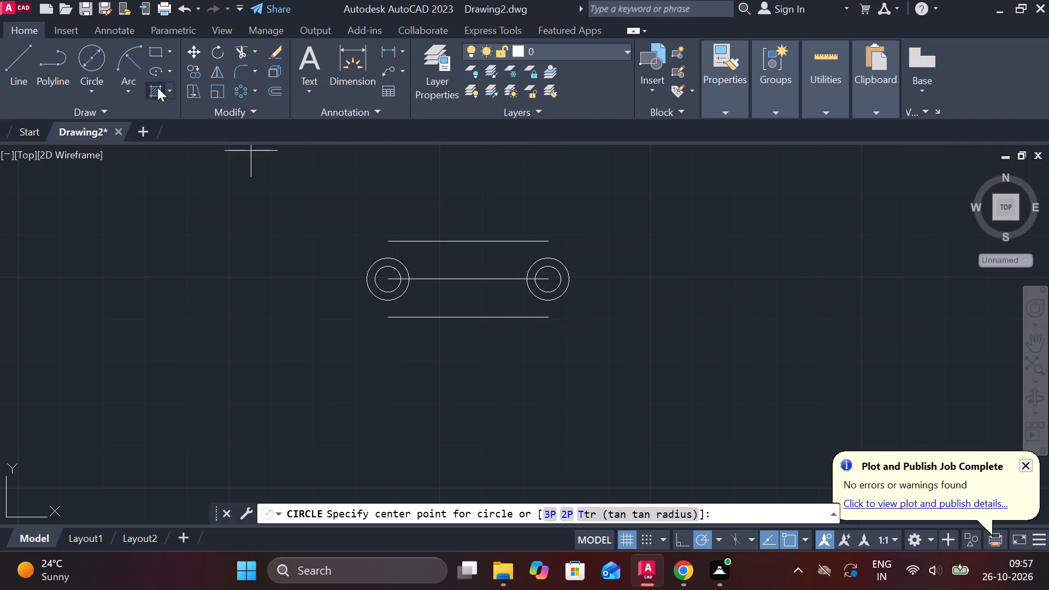
click(97, 64)
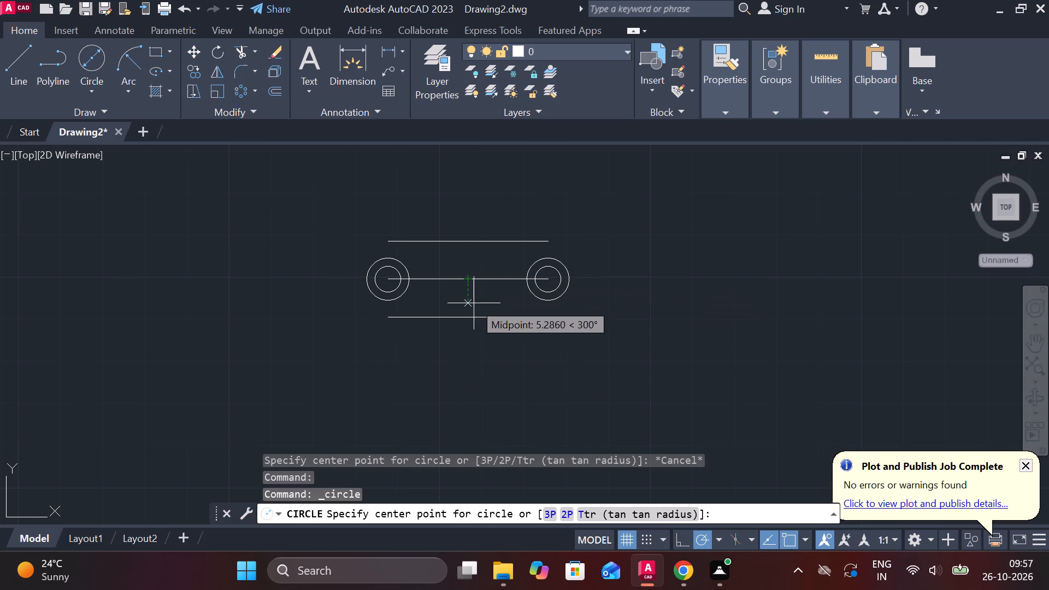
click(469, 279)
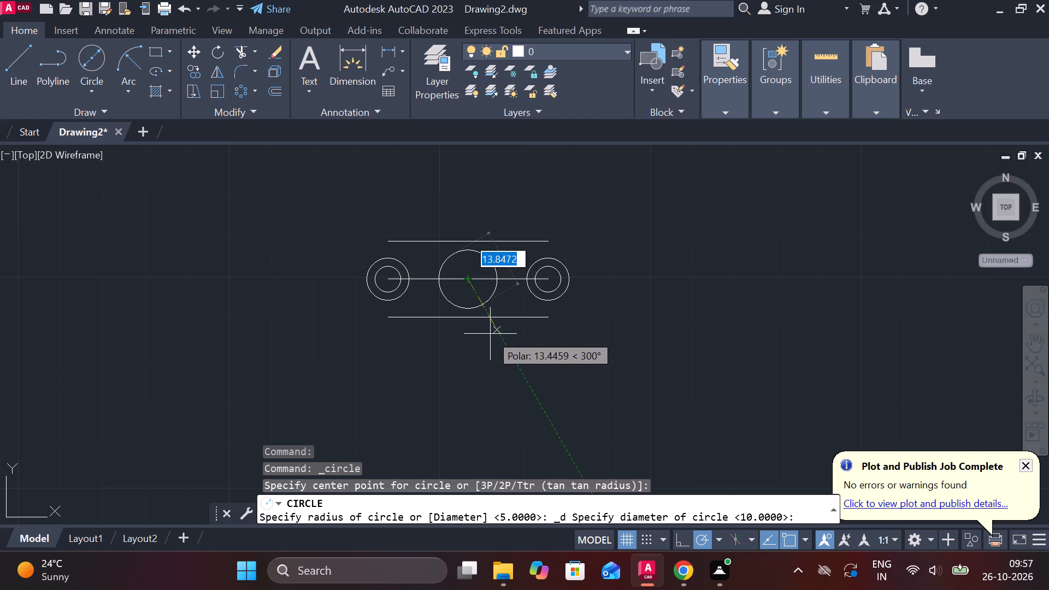
key(7)
key(Return)
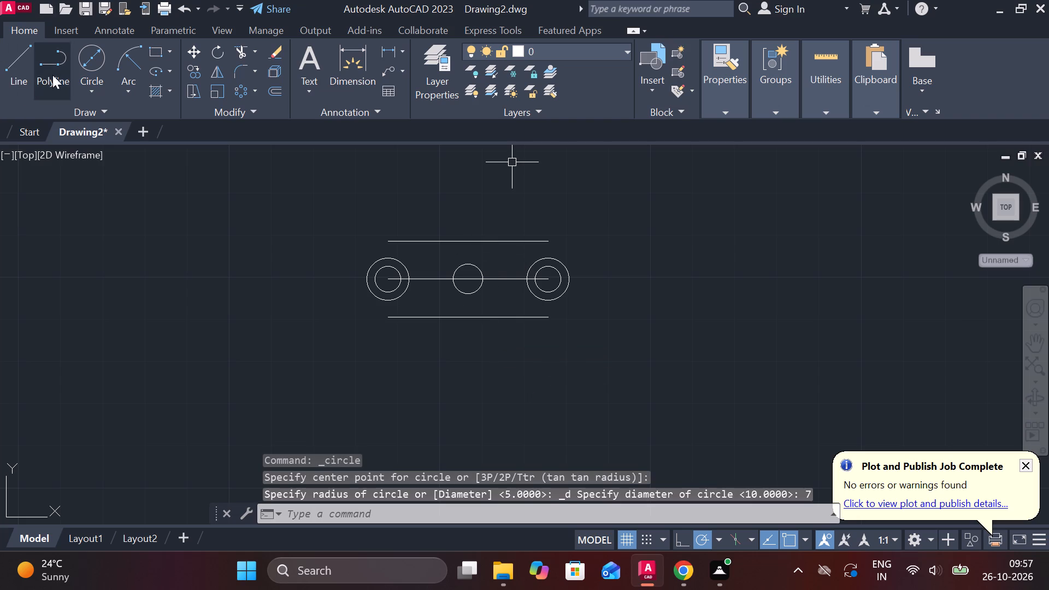
Draw a concentric circle of diameter 11 around the central diameter 7 circle.
click(79, 52)
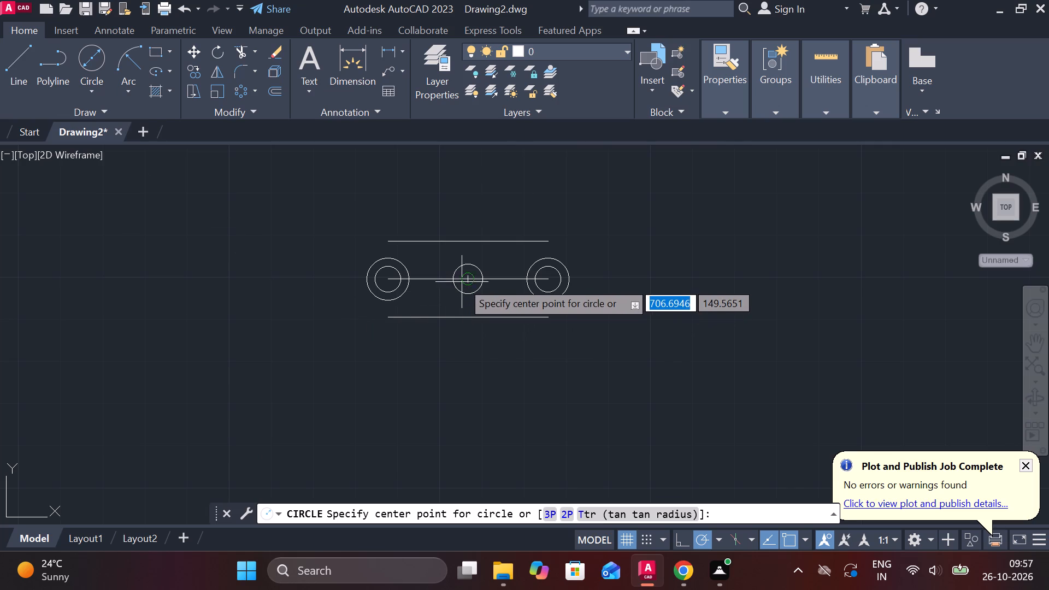
click(465, 279)
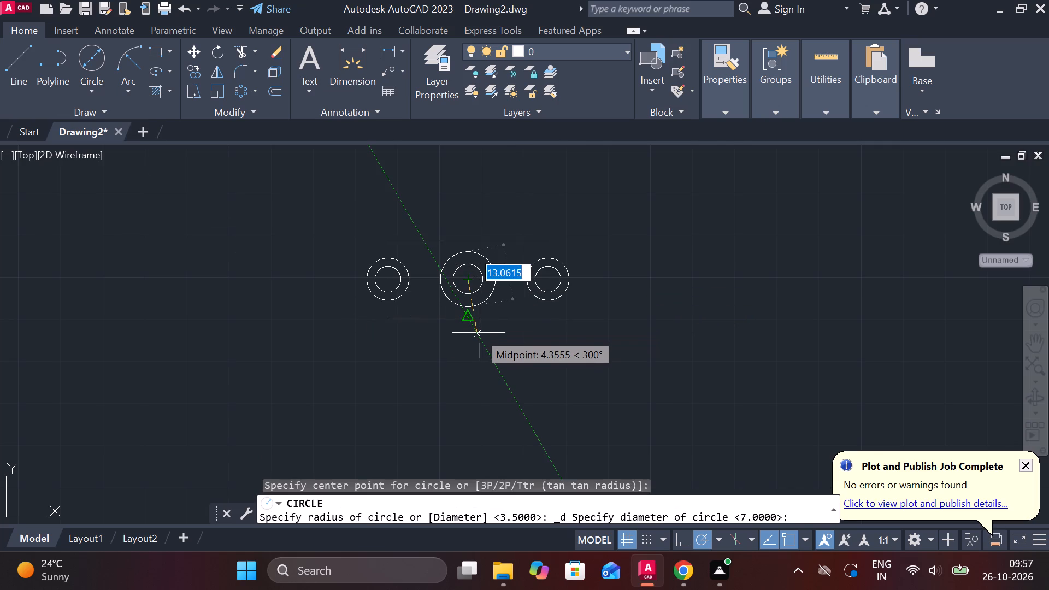
text(11)
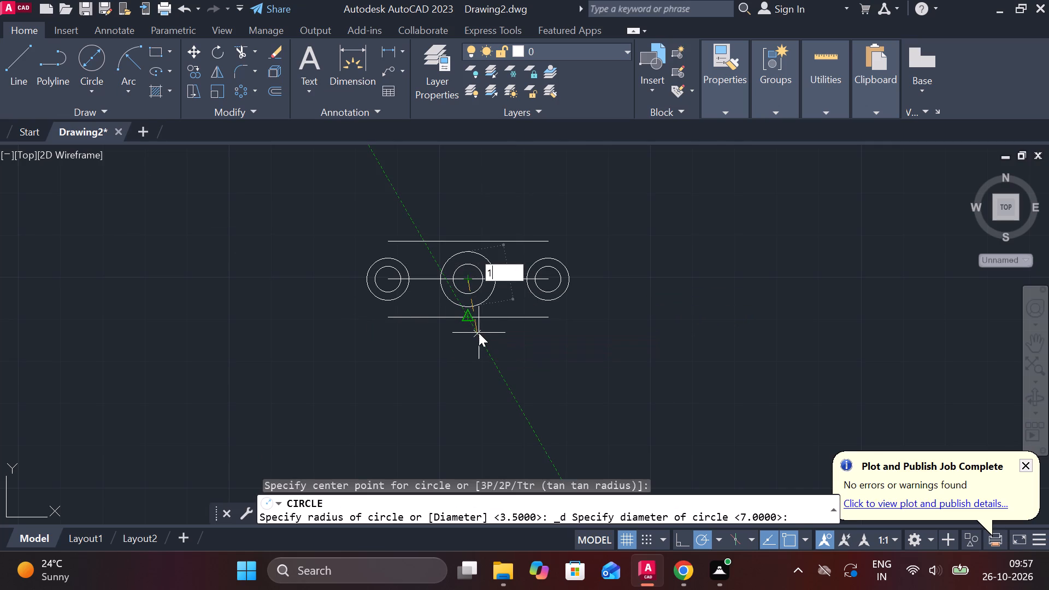
key(Return)
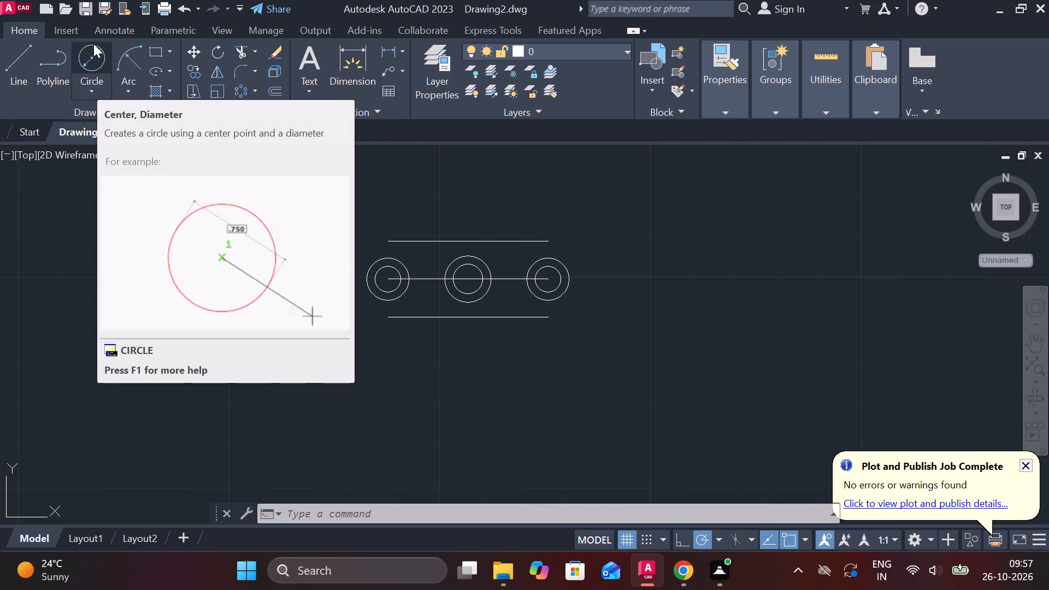
Draw a circle of diameter 58 centred on the central circles, enclosing the whole link.
click(92, 60)
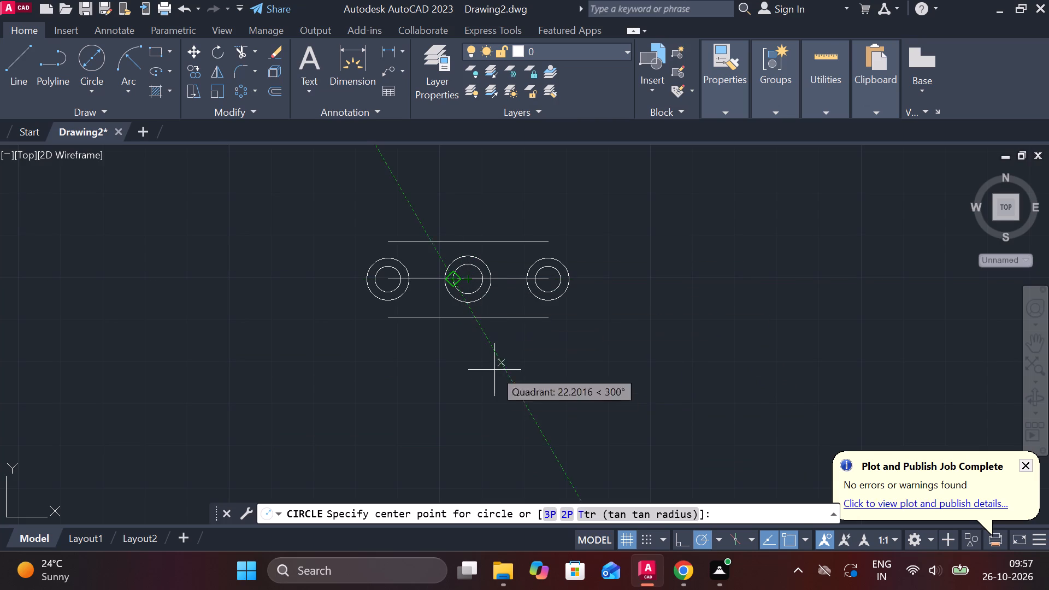
click(464, 281)
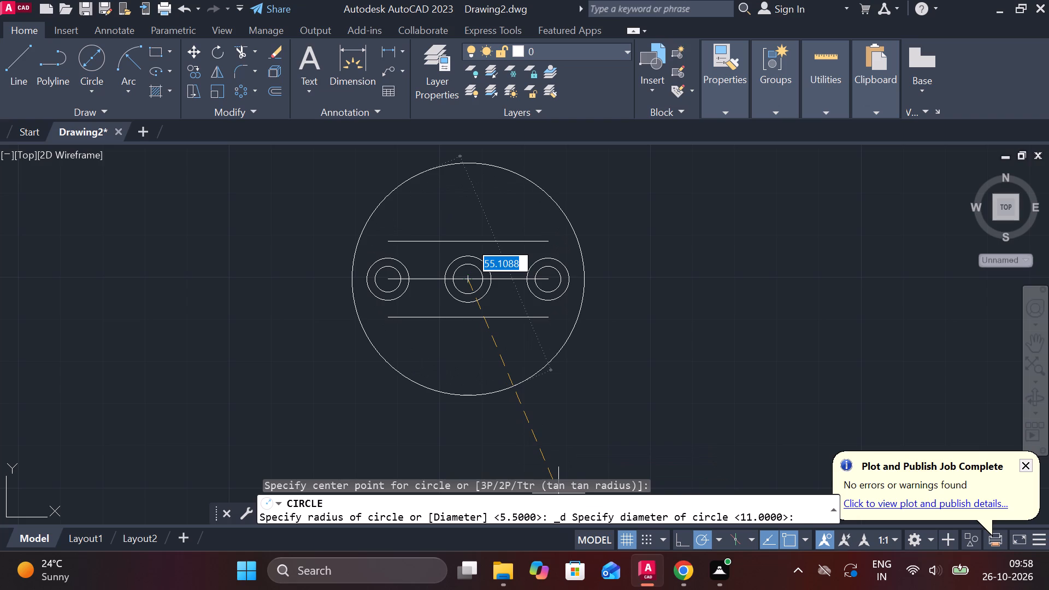
key(5)
key(8)
key(Return)
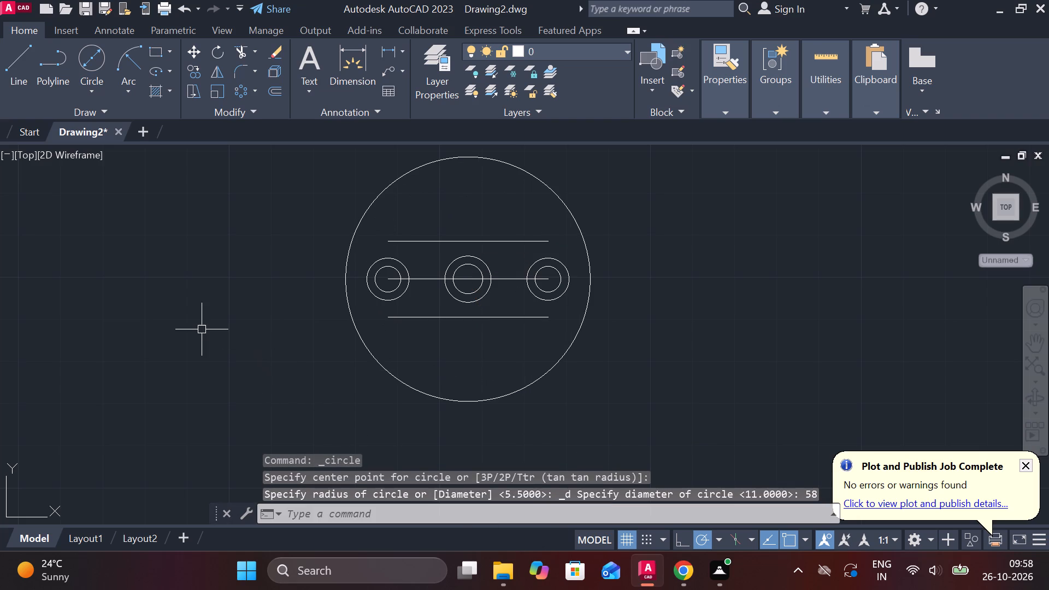
Extend both ends of the upper and lower horizontal lines to the diameter 58 circle.
text(EX)
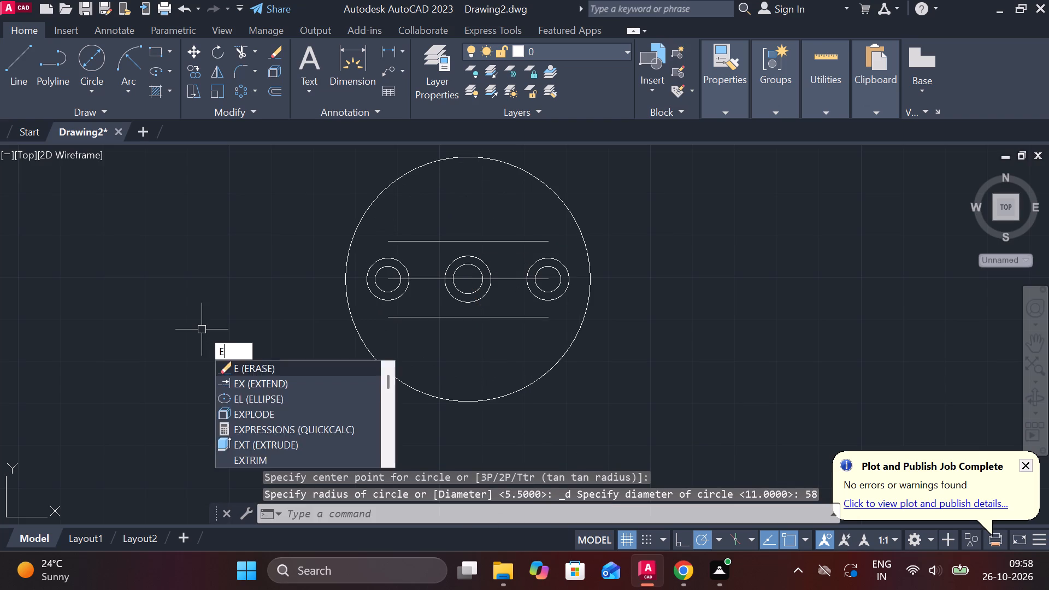
key(Return)
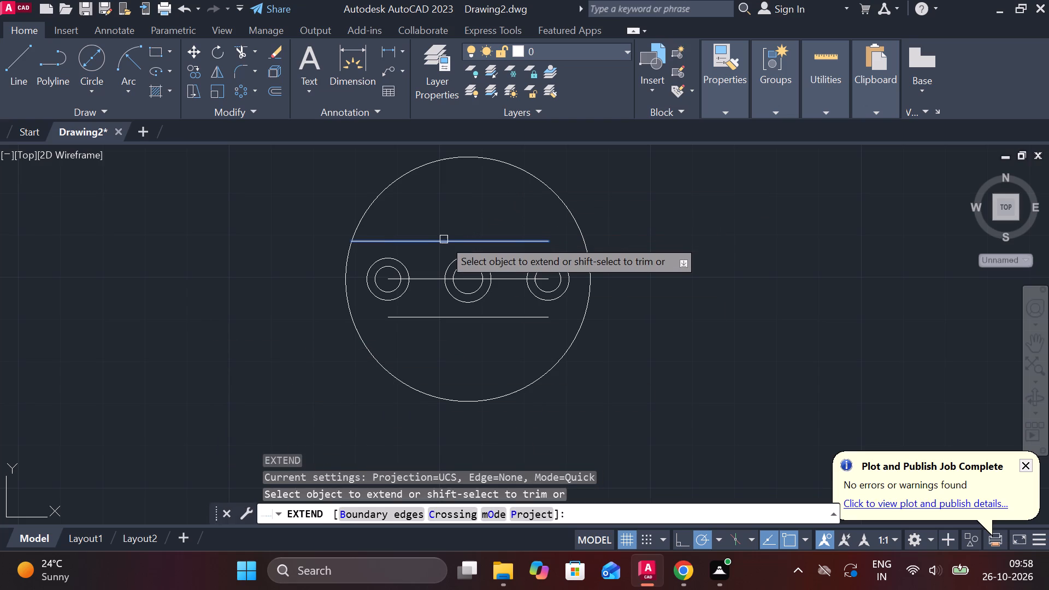
click(520, 242)
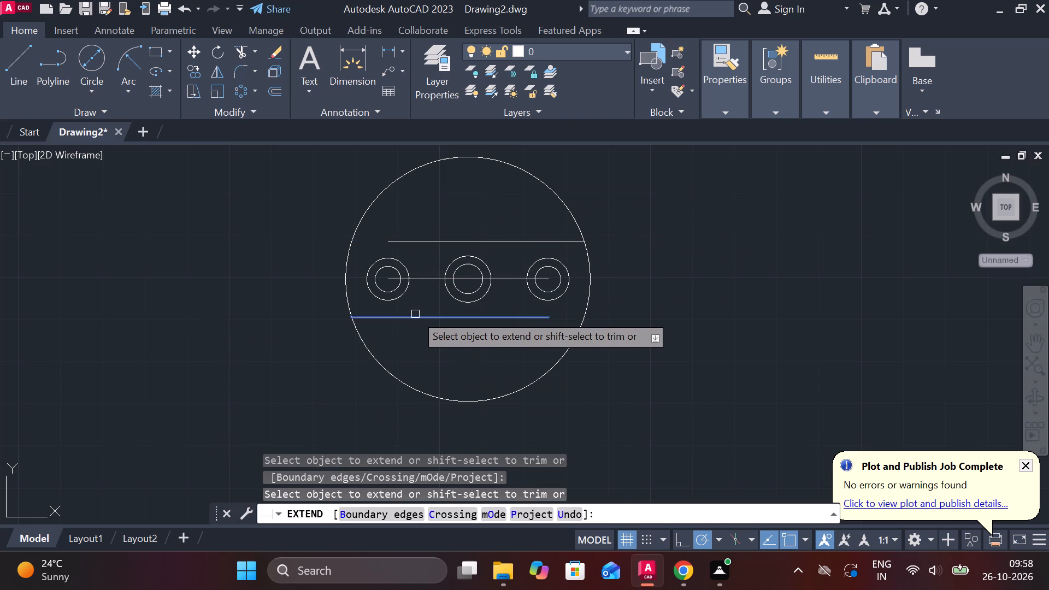
double_click(397, 238)
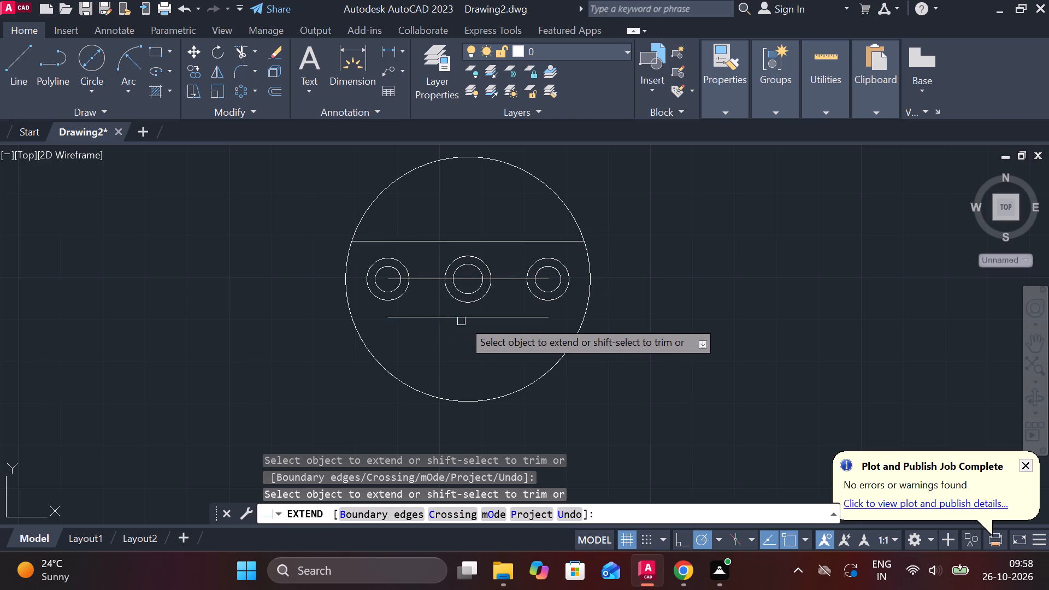
click(423, 315)
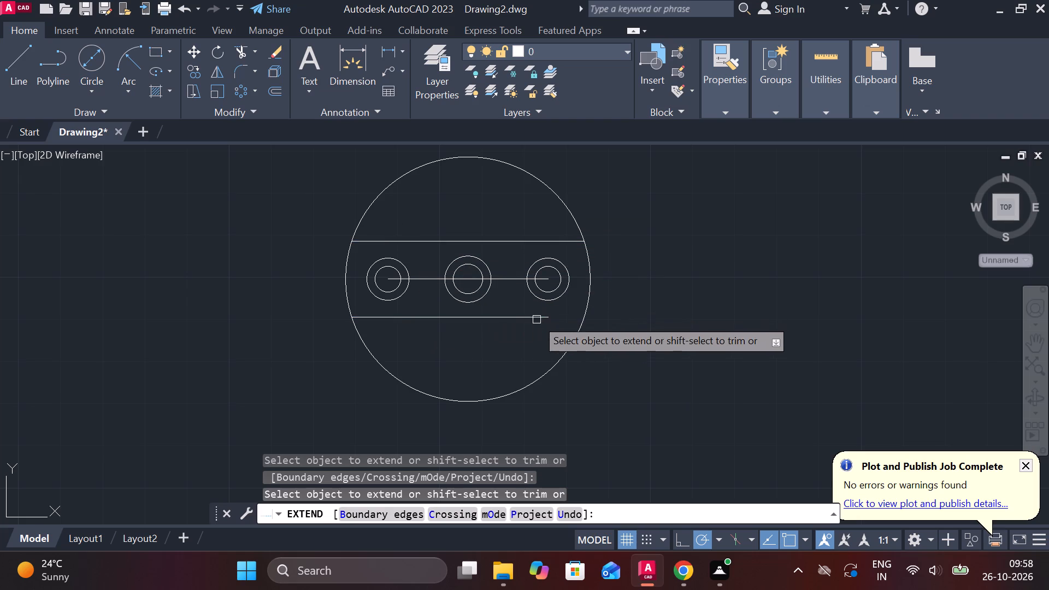
double_click(532, 316)
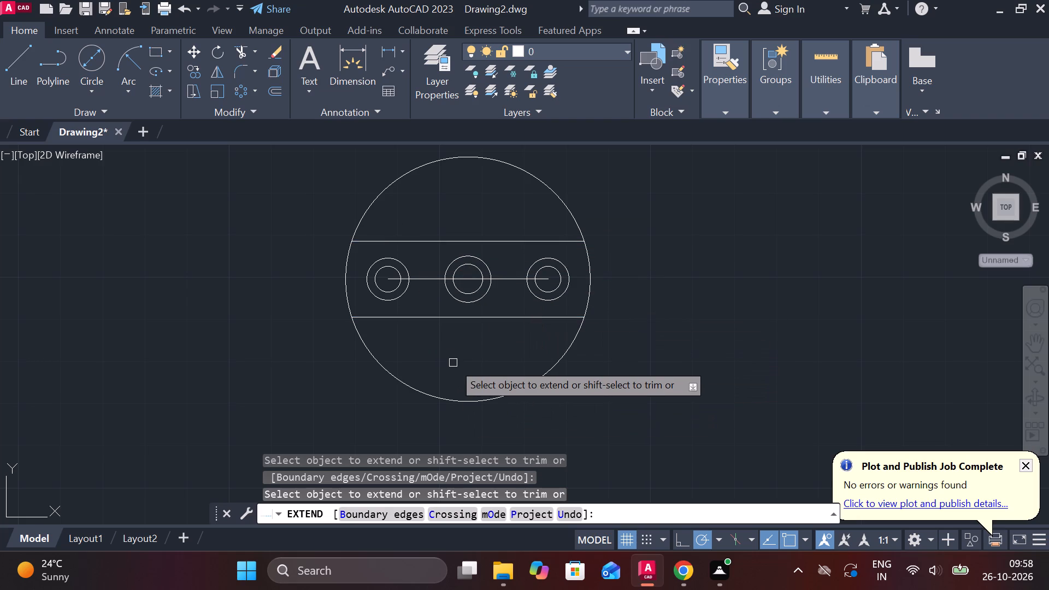
key(Escape)
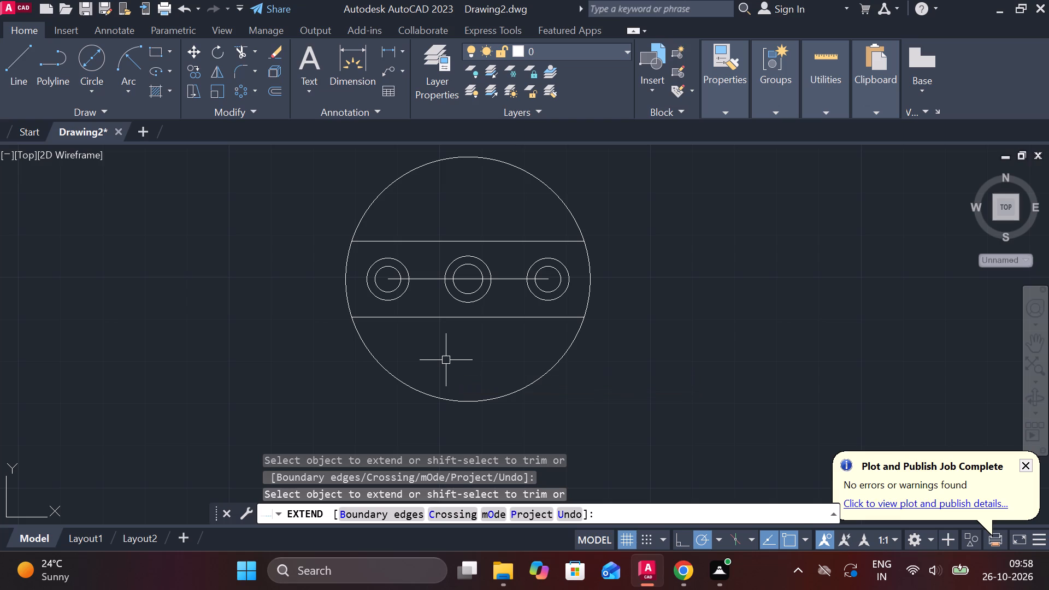
Trim the diameter 58 circle above the upper line and below the lower line, leaving only the two end arcs.
click(244, 50)
click(403, 178)
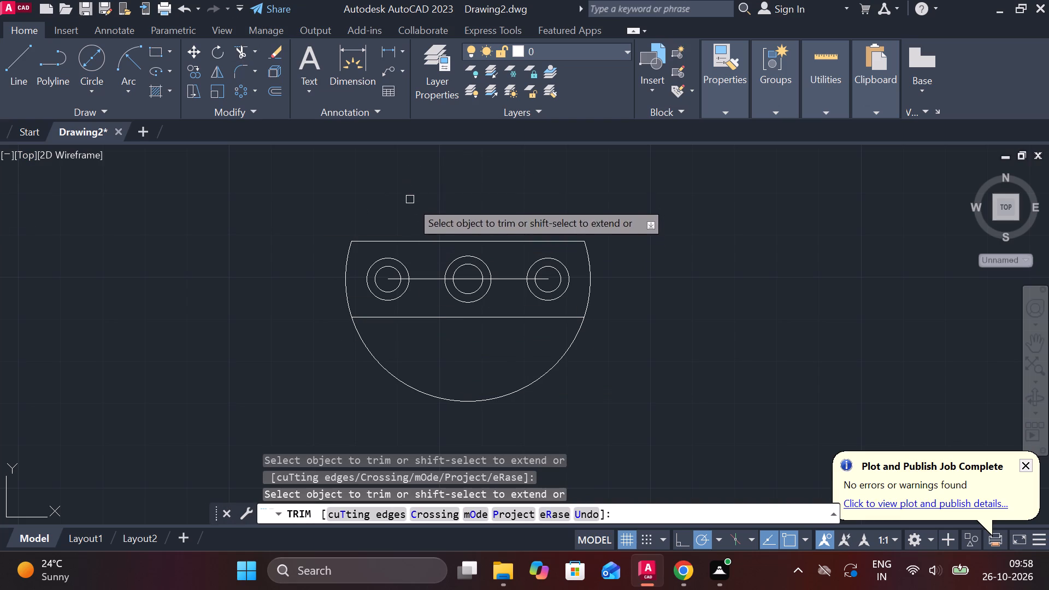
click(456, 399)
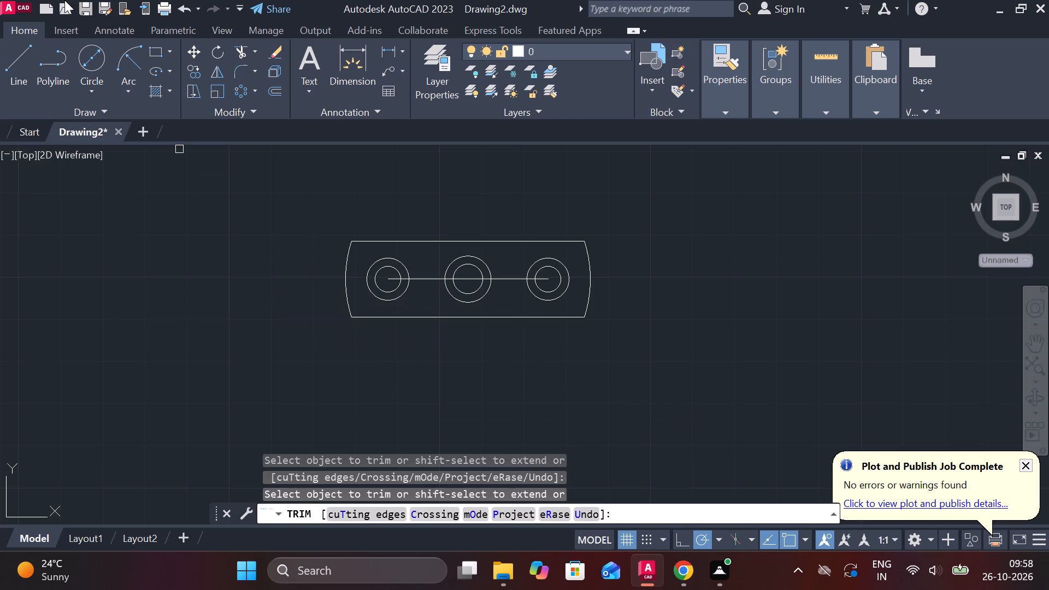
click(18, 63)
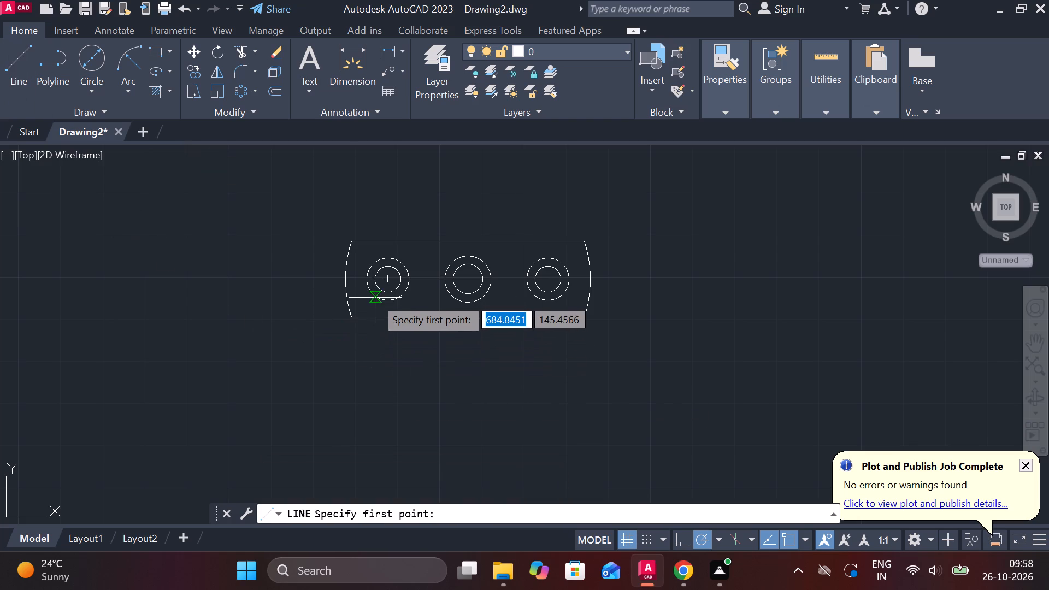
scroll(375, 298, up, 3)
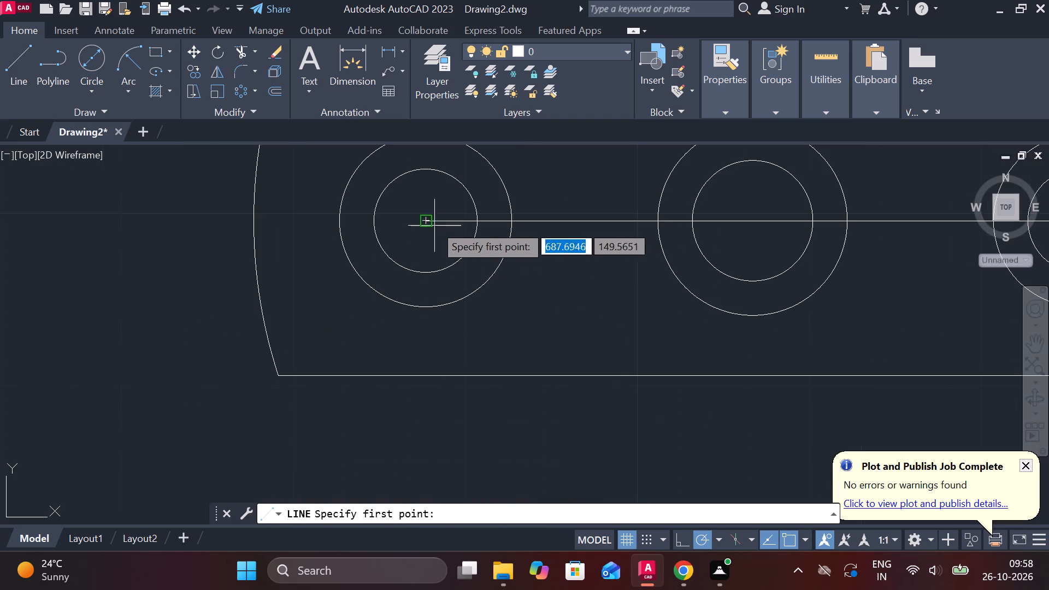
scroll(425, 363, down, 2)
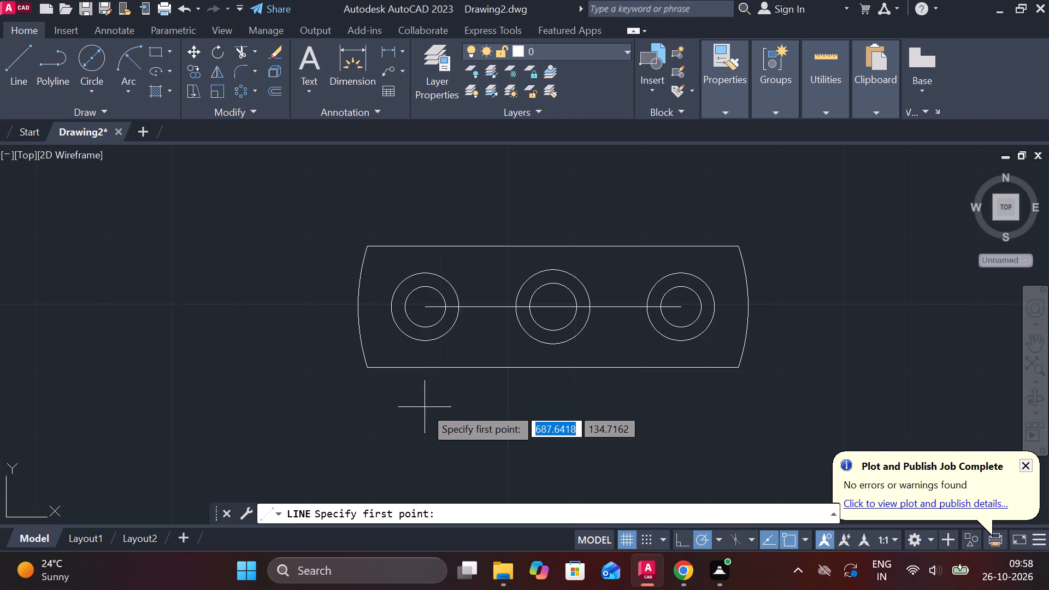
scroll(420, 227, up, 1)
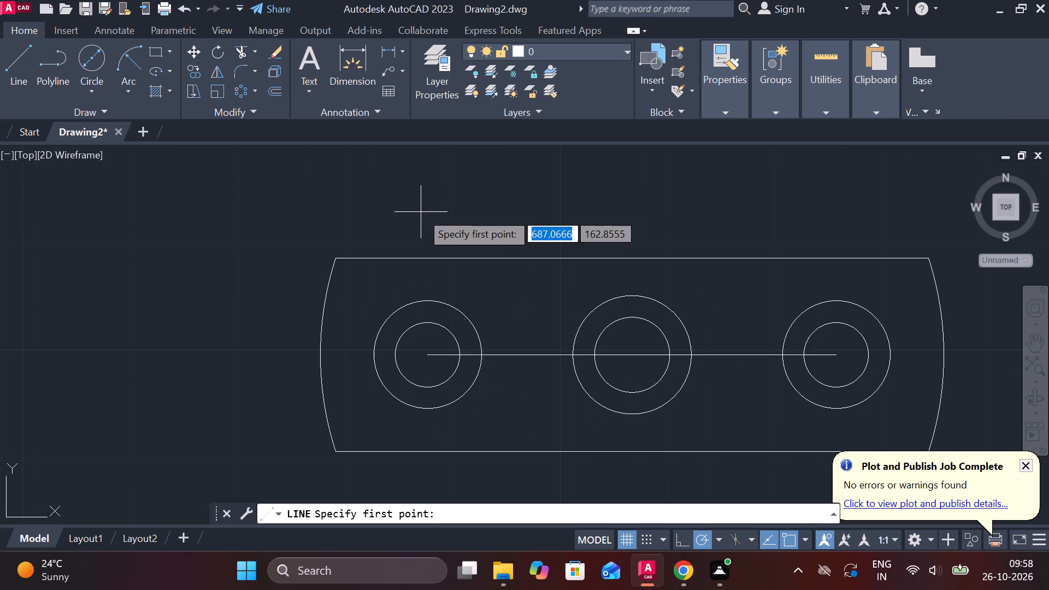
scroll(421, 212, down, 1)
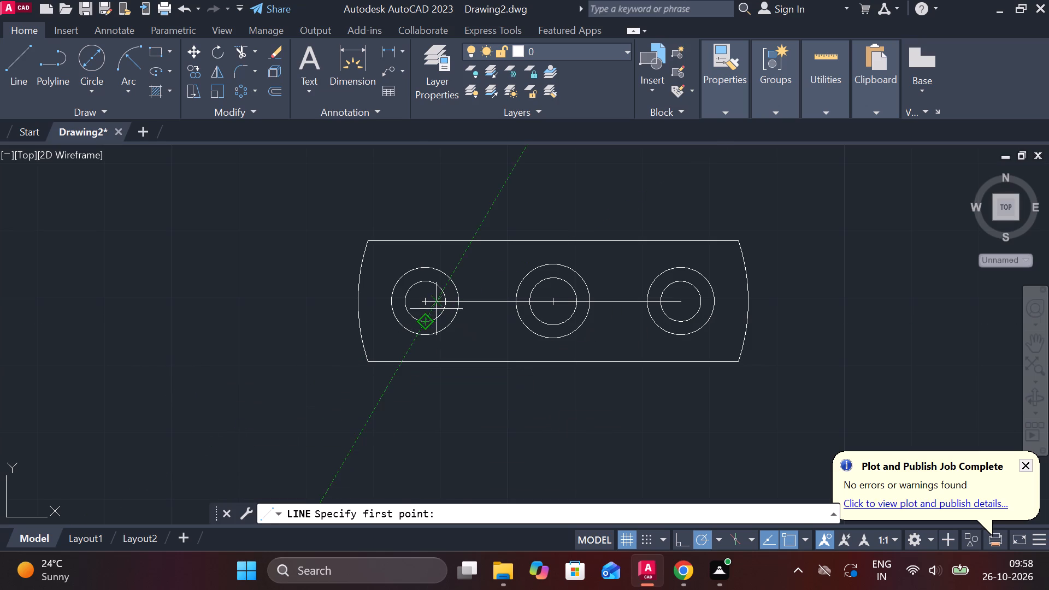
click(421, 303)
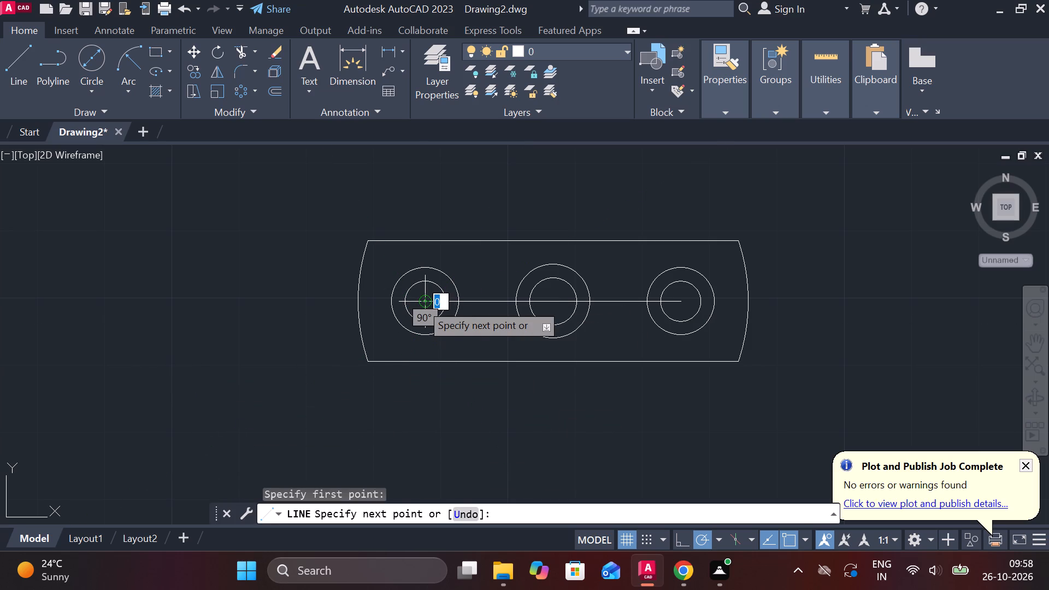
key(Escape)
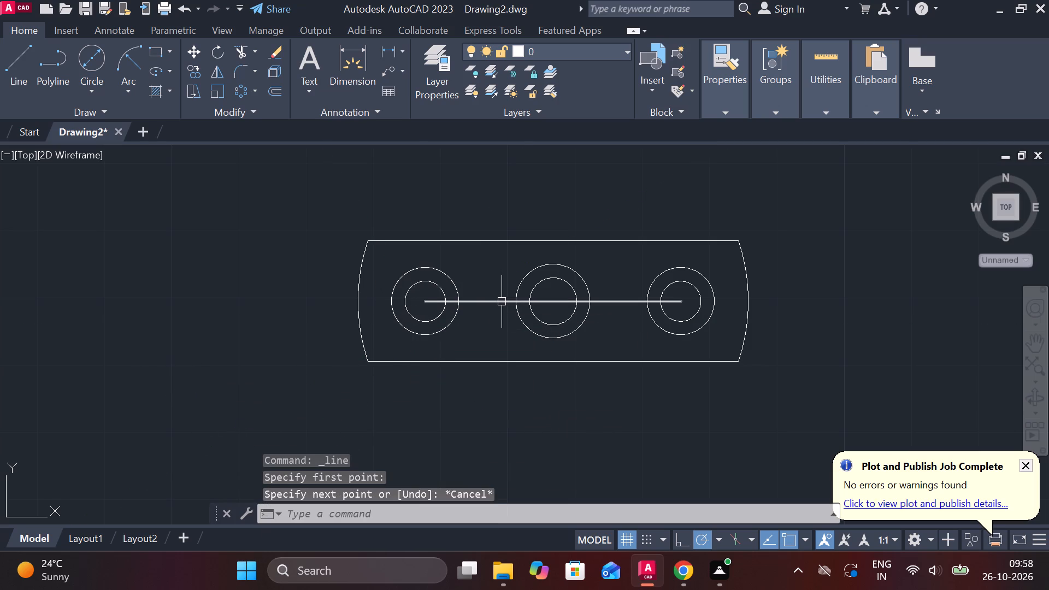
Stretch both ends of the middle line out to the midpoints of the left and right end arcs.
click(500, 303)
click(425, 302)
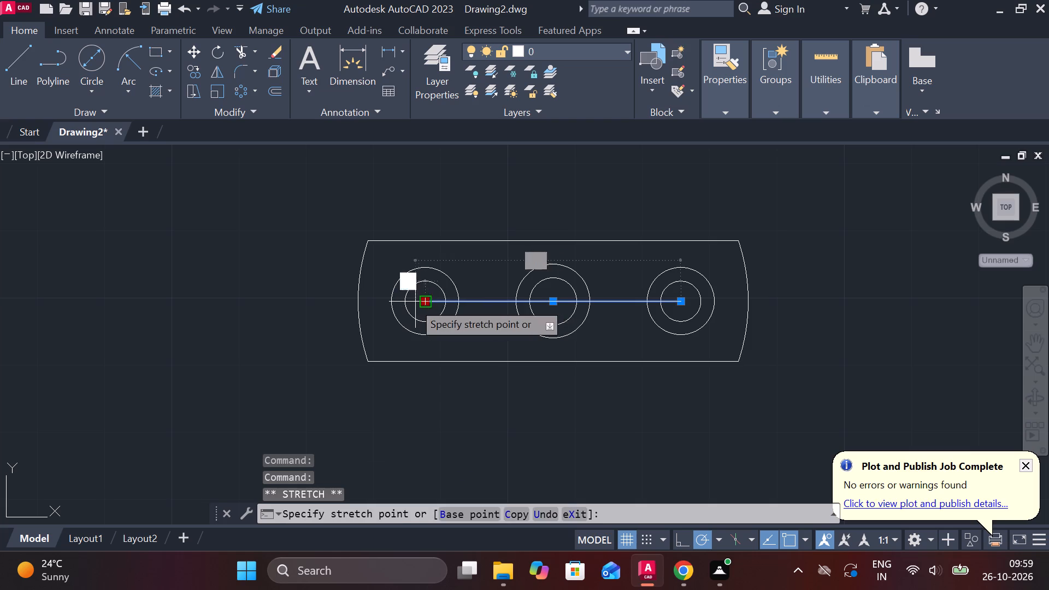
click(353, 303)
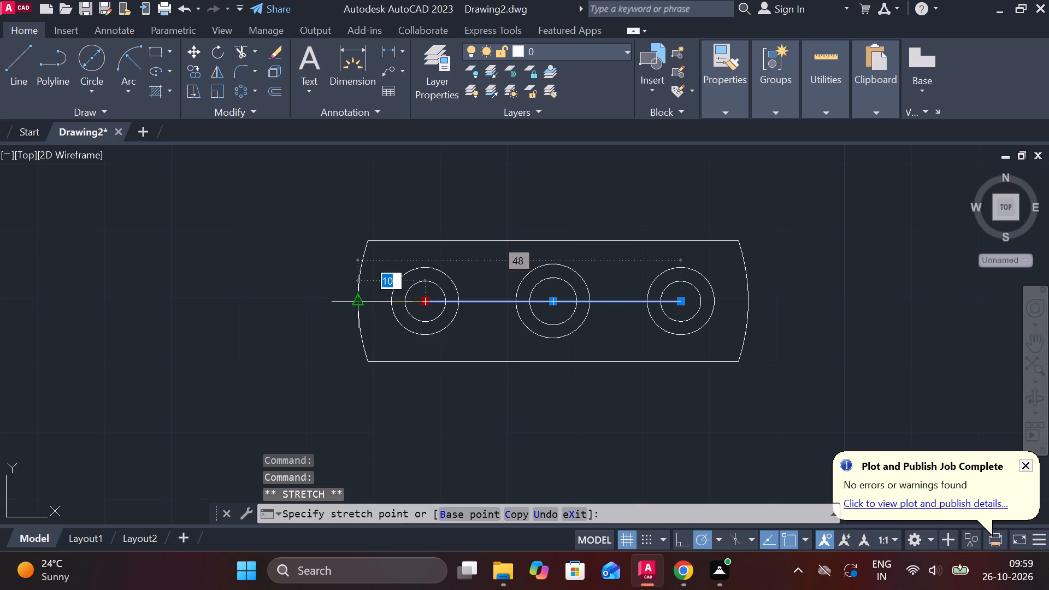
click(682, 299)
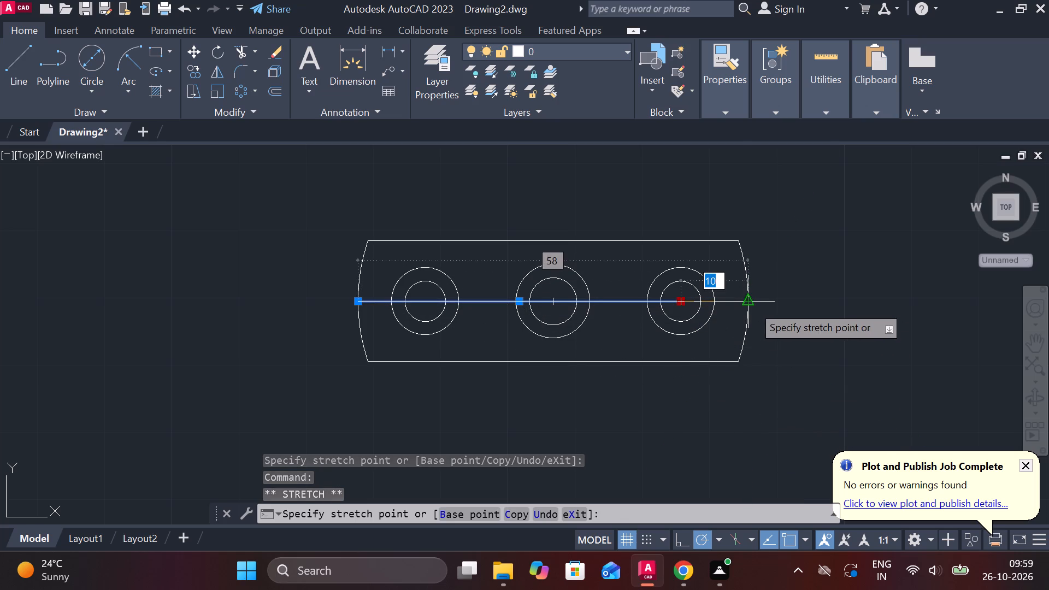
click(752, 305)
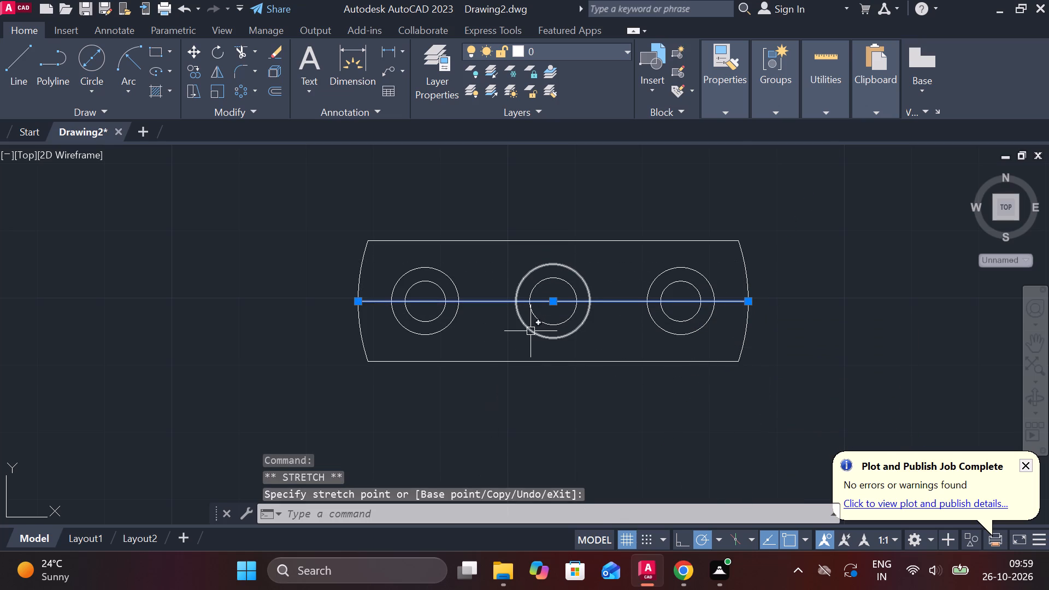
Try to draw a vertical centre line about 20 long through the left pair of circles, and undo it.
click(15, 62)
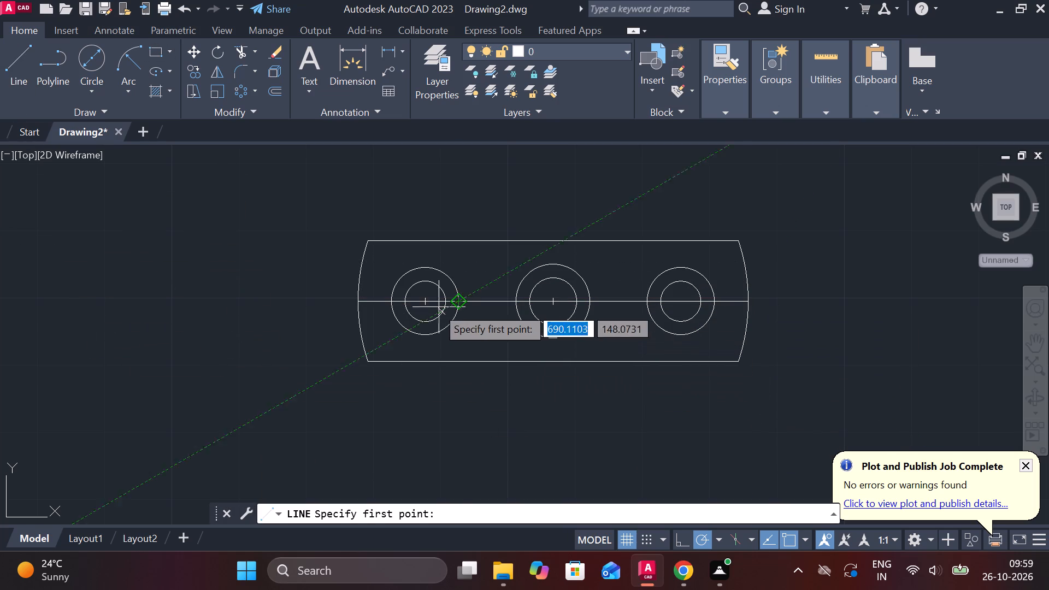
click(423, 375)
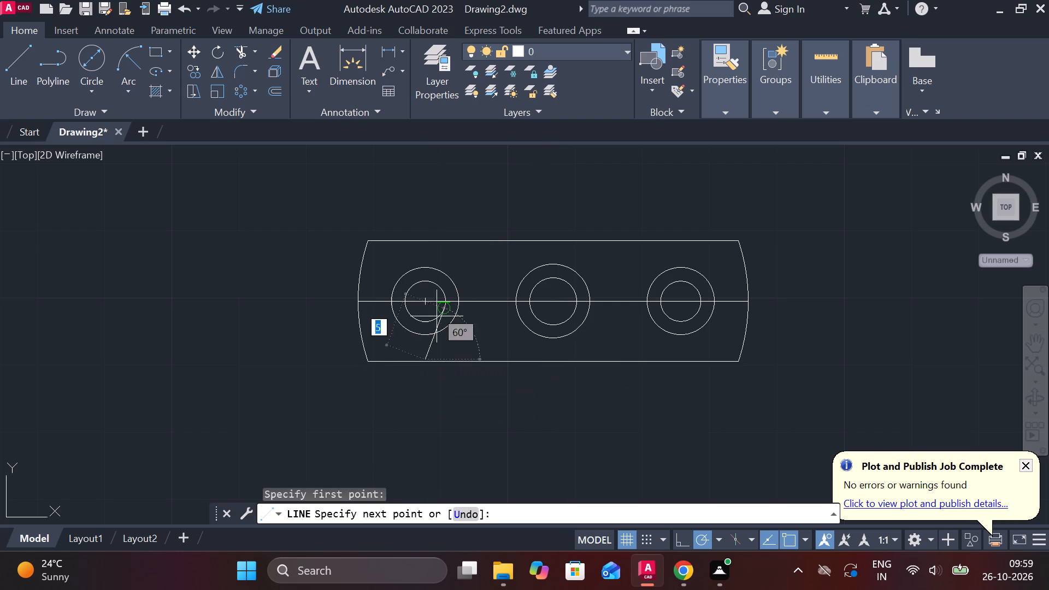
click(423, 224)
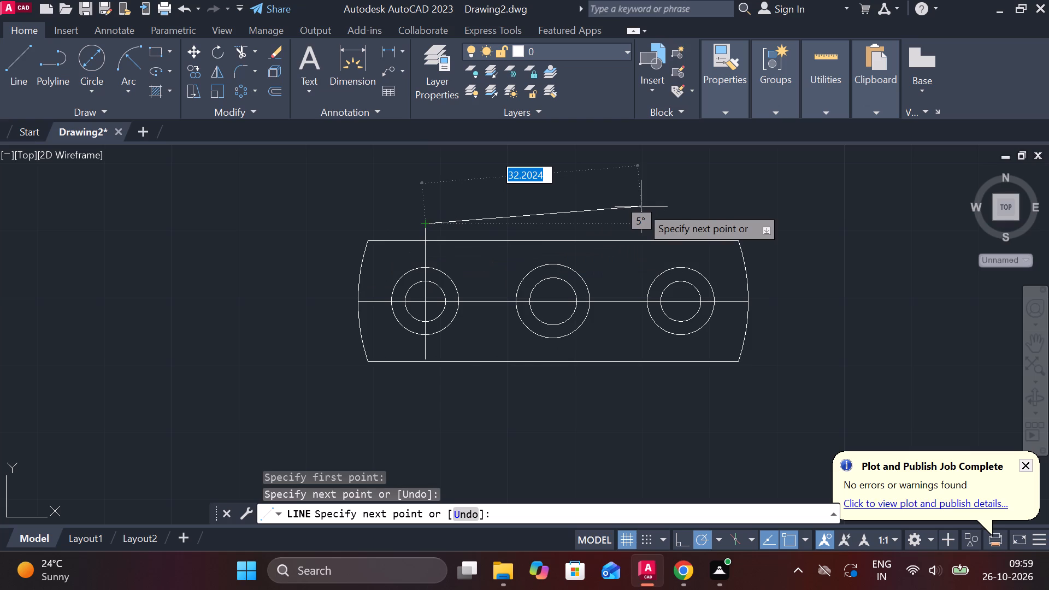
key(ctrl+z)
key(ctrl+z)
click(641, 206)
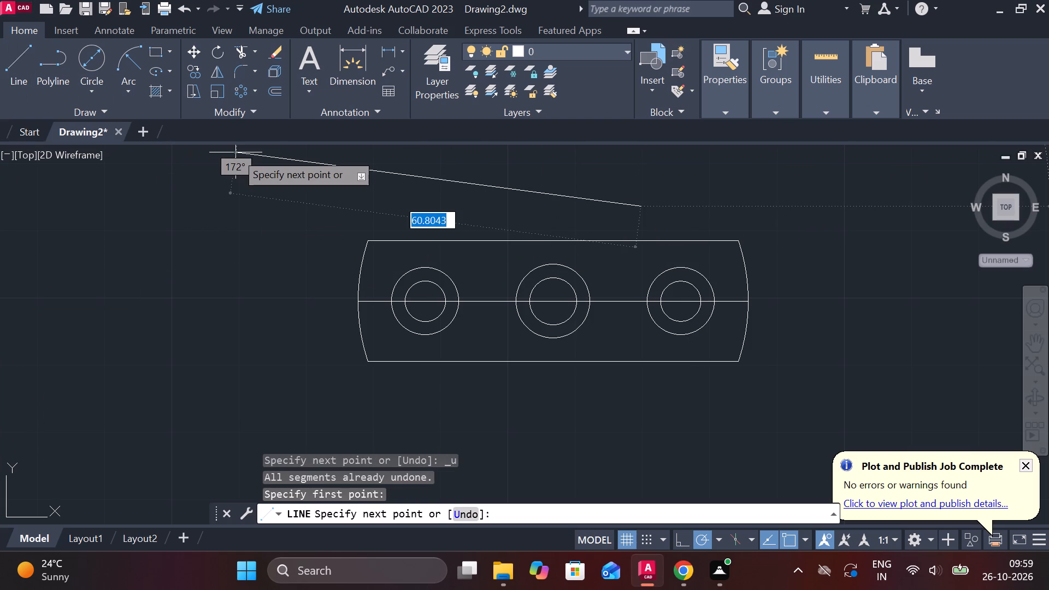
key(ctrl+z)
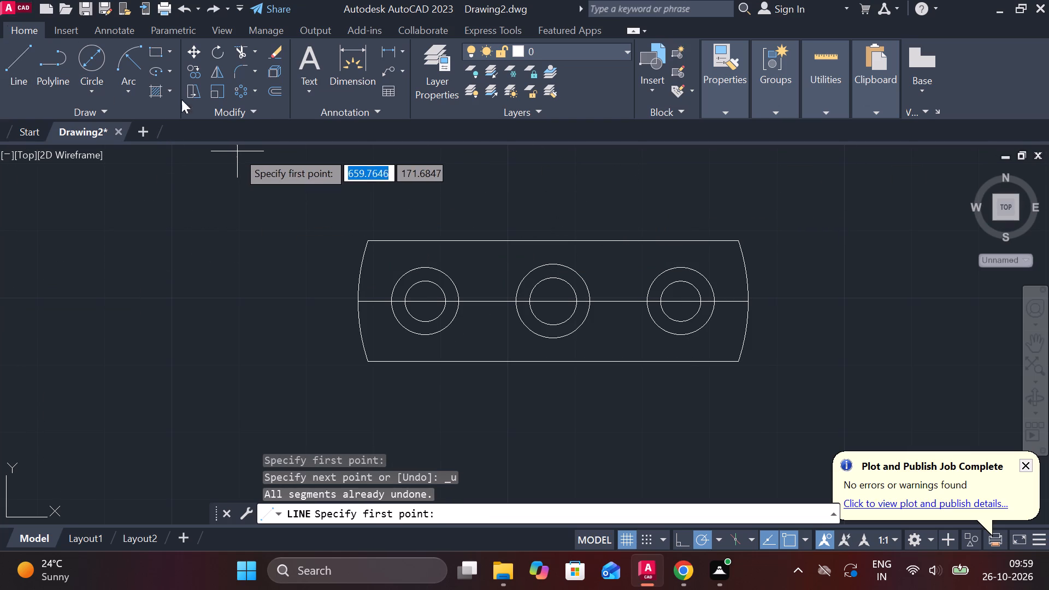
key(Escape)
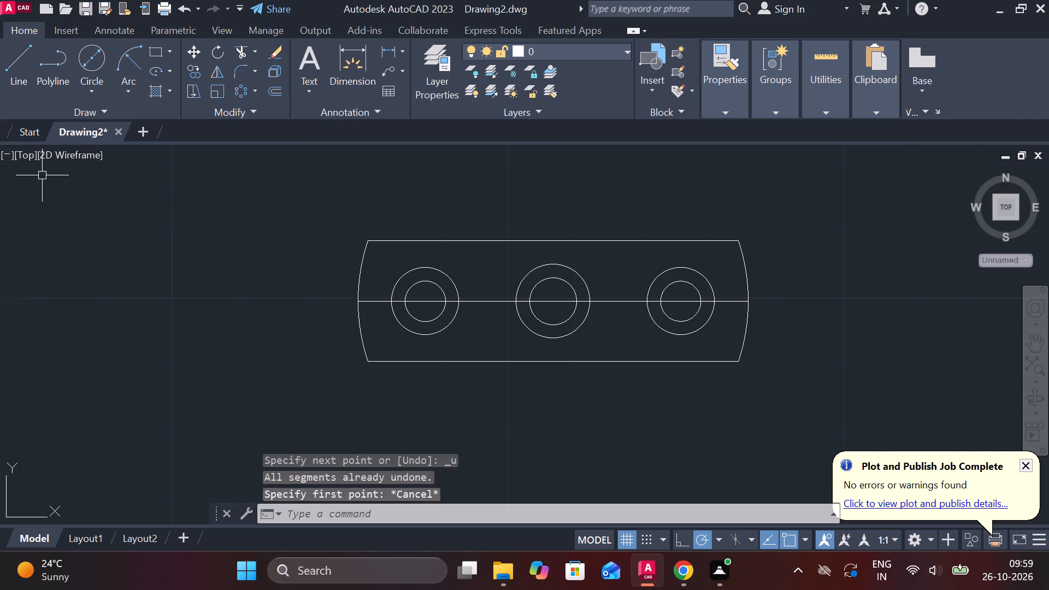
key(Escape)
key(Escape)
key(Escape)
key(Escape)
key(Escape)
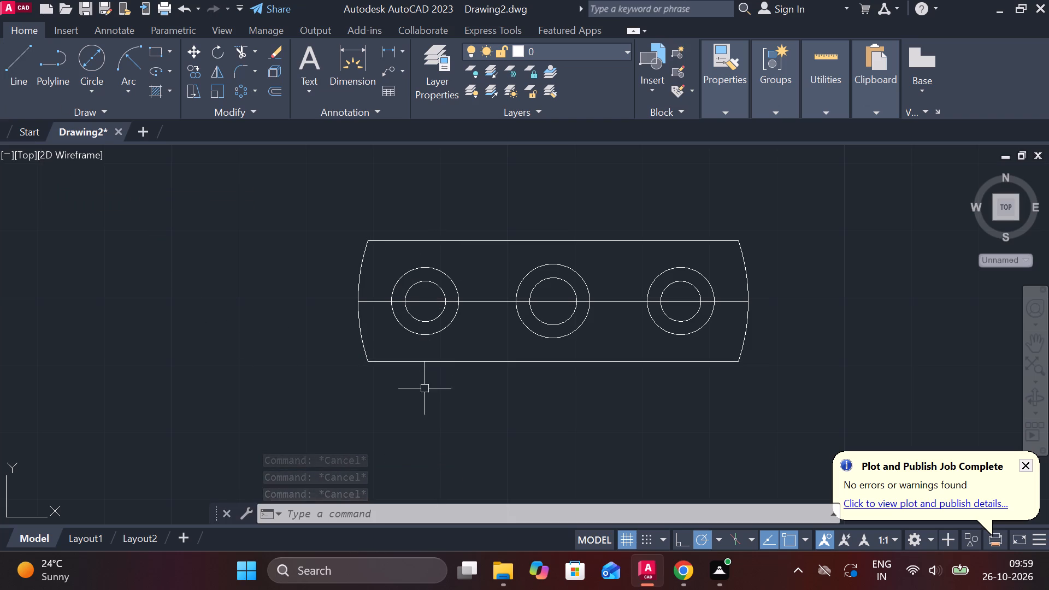
Draw vertical centre lines about 25 long through the left and middle circle pairs, with their ends level and extending past the outline.
click(24, 76)
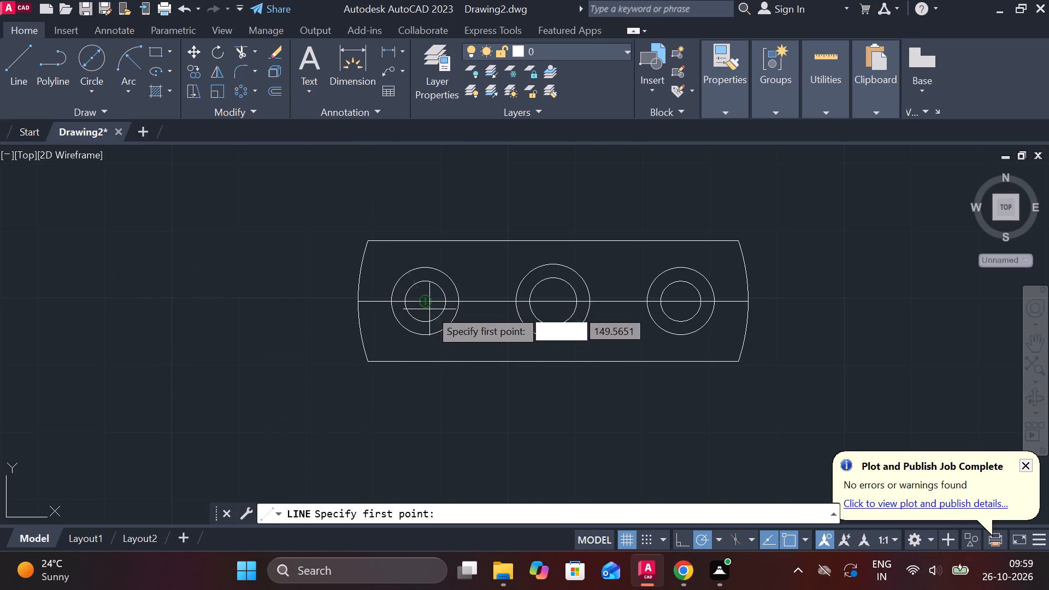
click(426, 381)
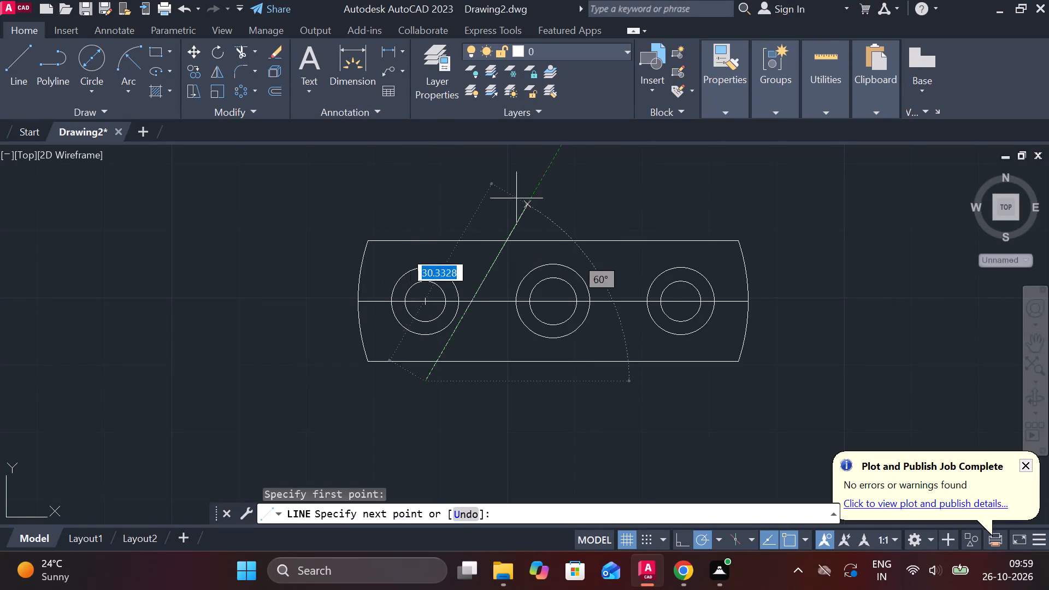
click(427, 214)
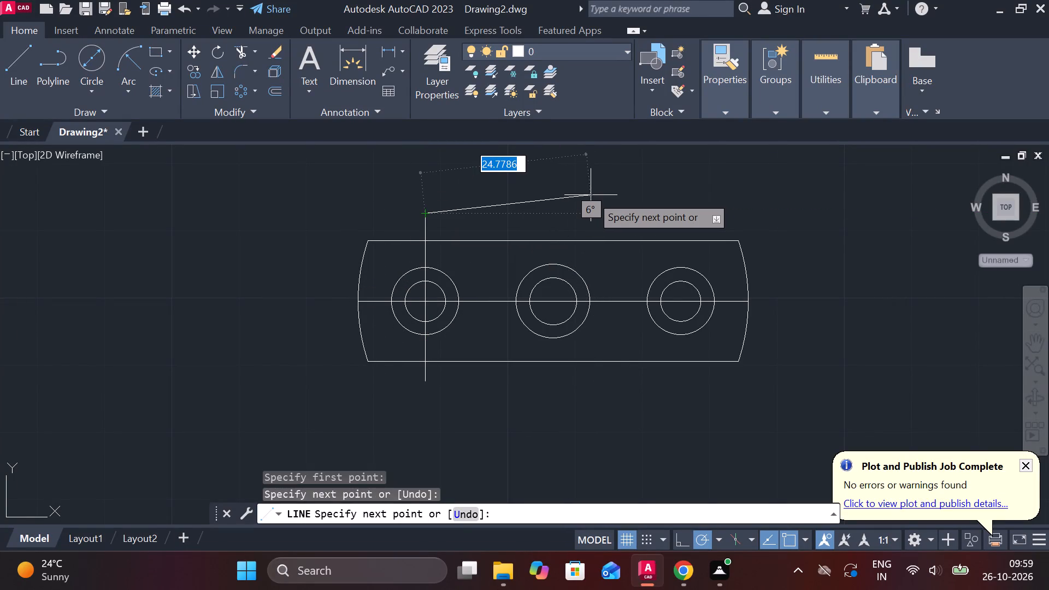
key(Escape)
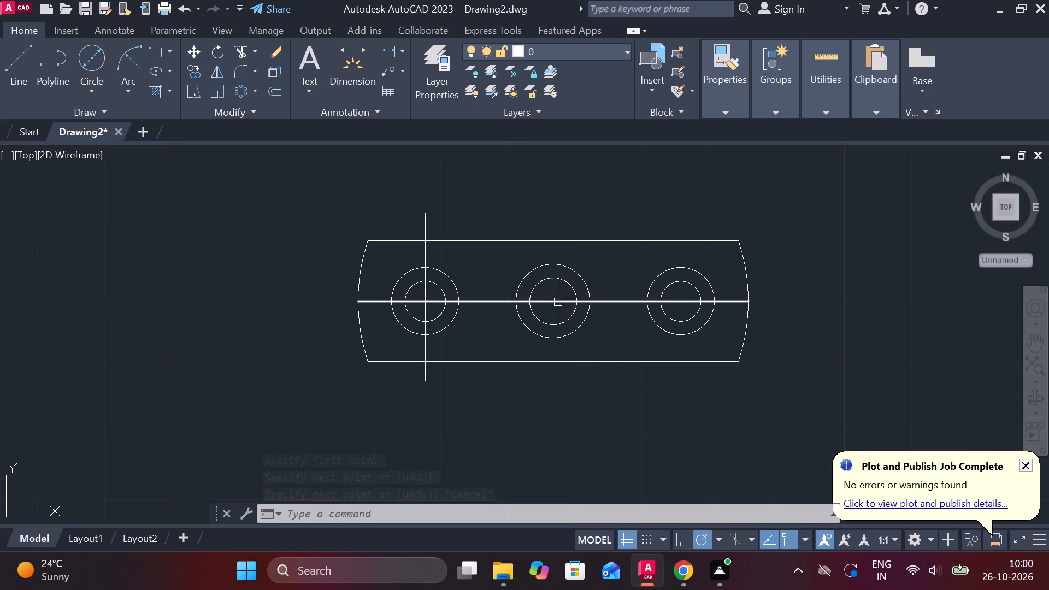
click(28, 80)
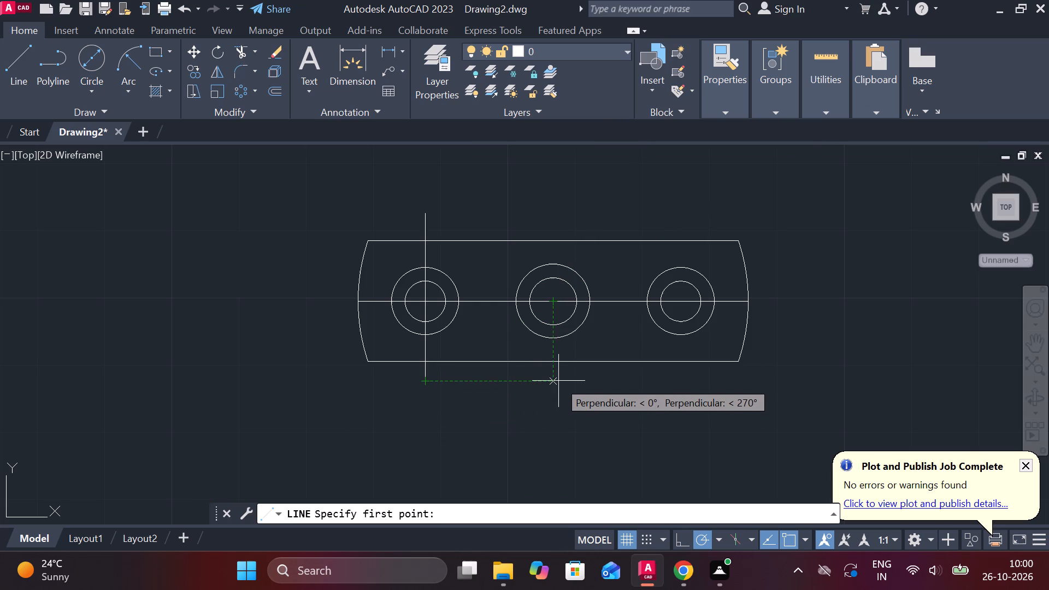
click(555, 382)
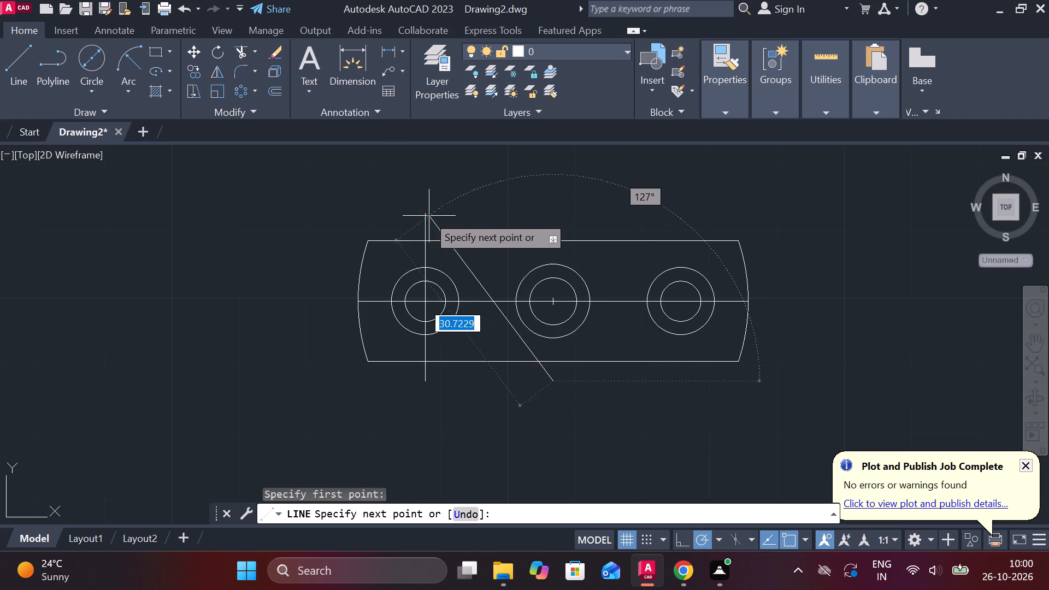
click(556, 211)
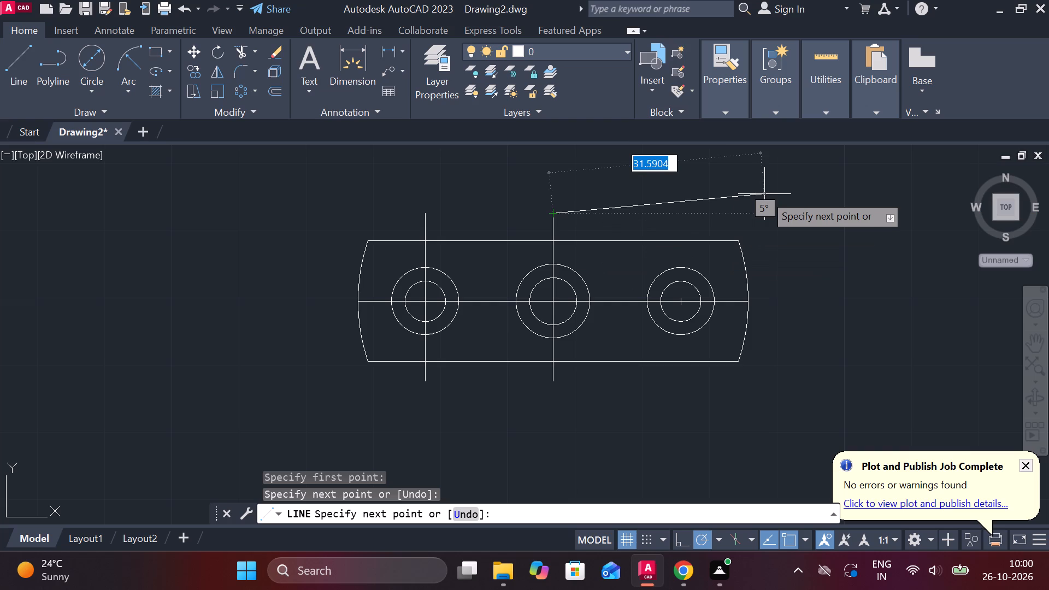
key(Escape)
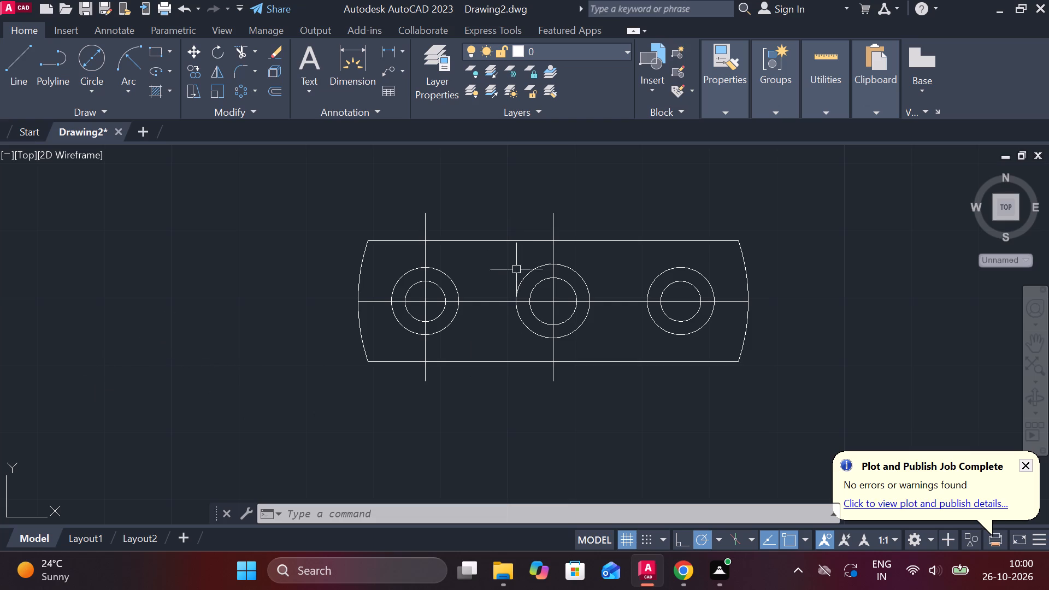
Replace the middle pair's outer circle with a concentric circle of diameter 9.
click(573, 275)
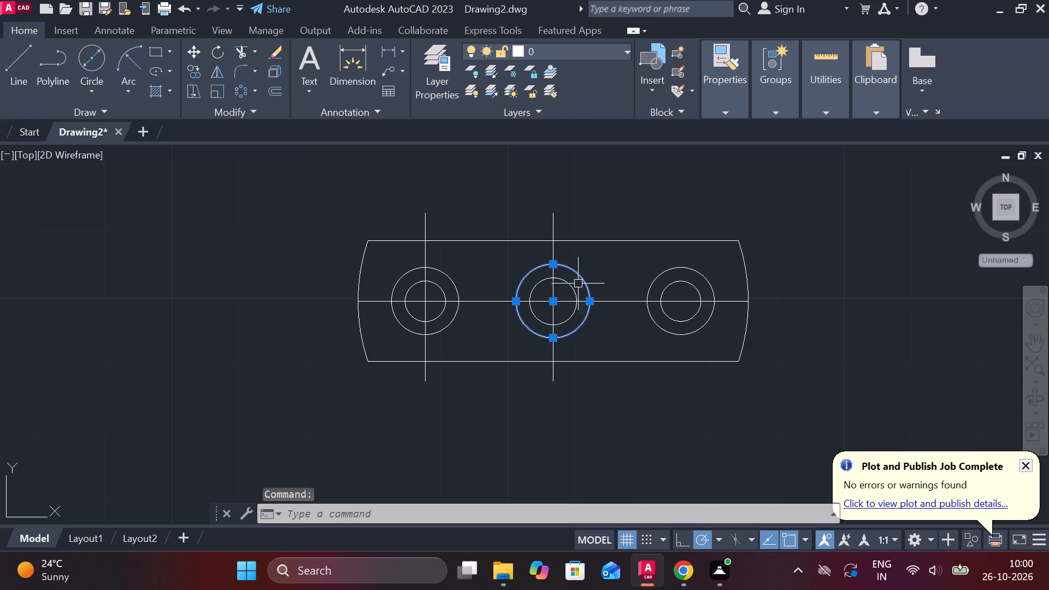
key(Delete)
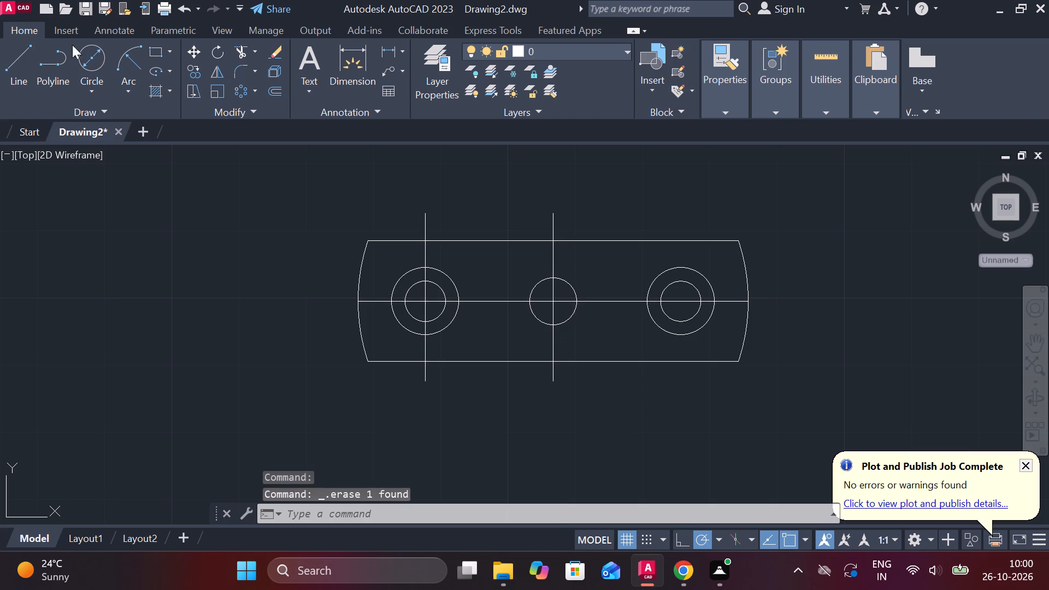
click(86, 54)
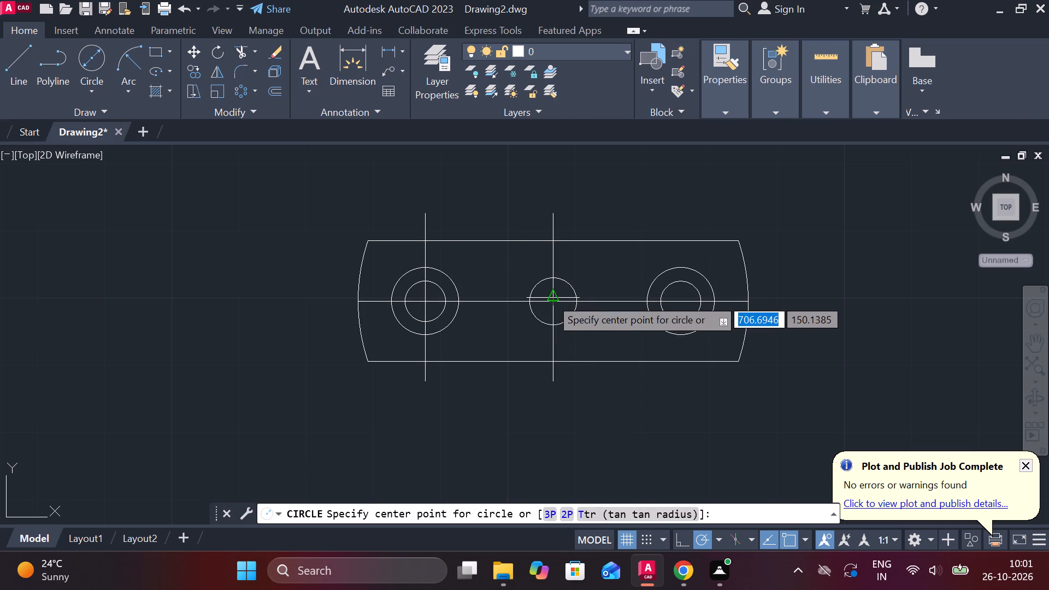
click(552, 304)
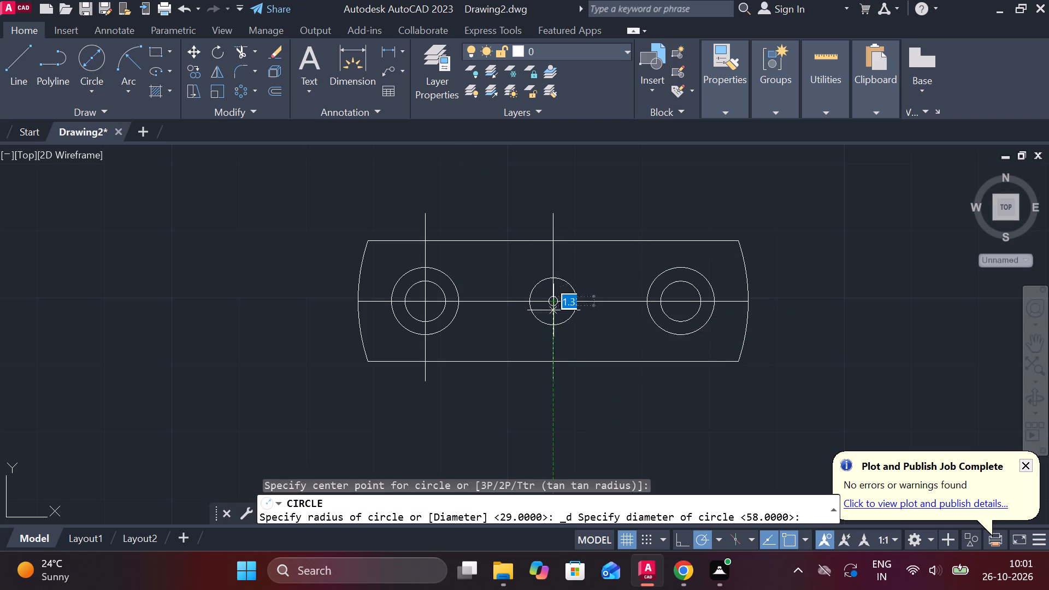
key(9)
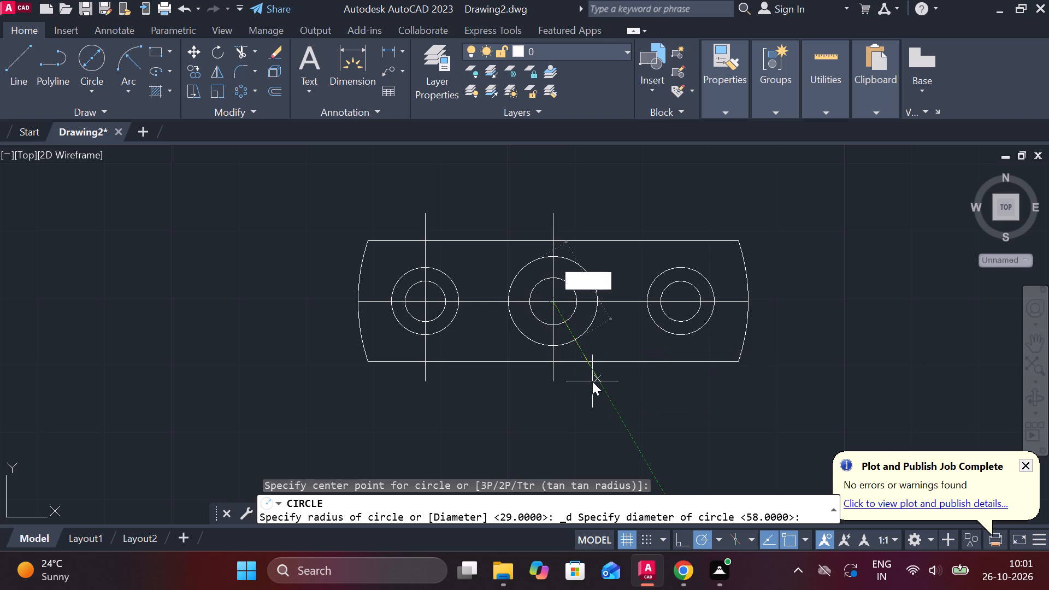
key(Return)
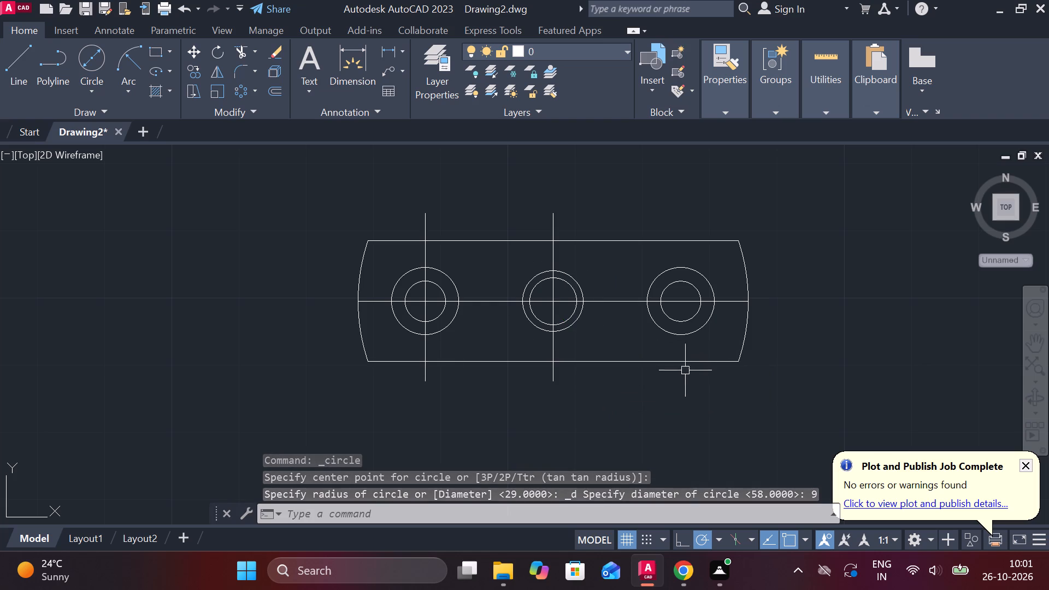
Draw a vertical centre line about 25 long through the right circle pair, level with the other two centre lines.
click(15, 48)
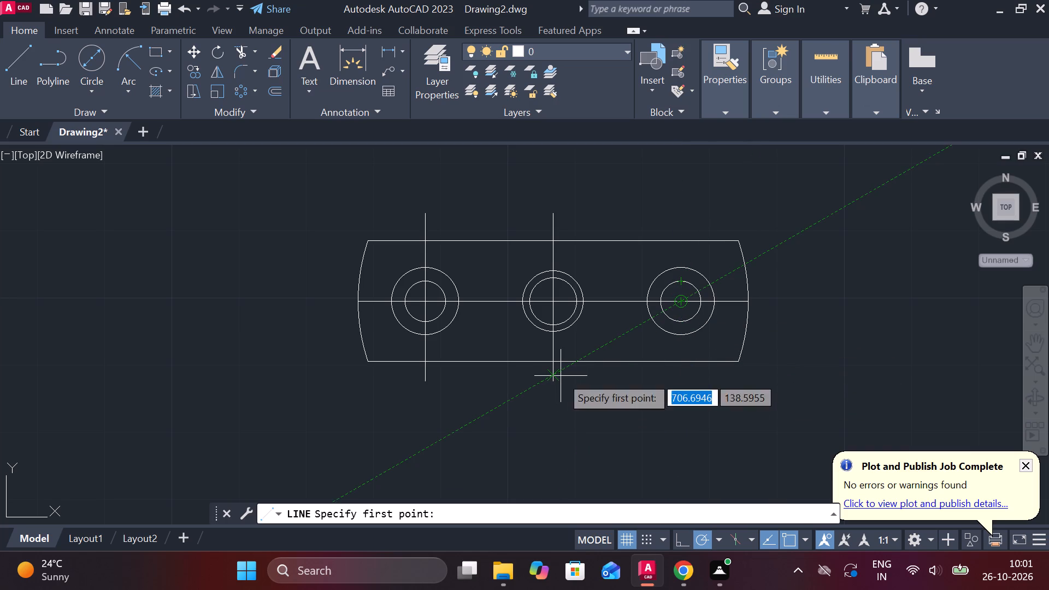
click(681, 385)
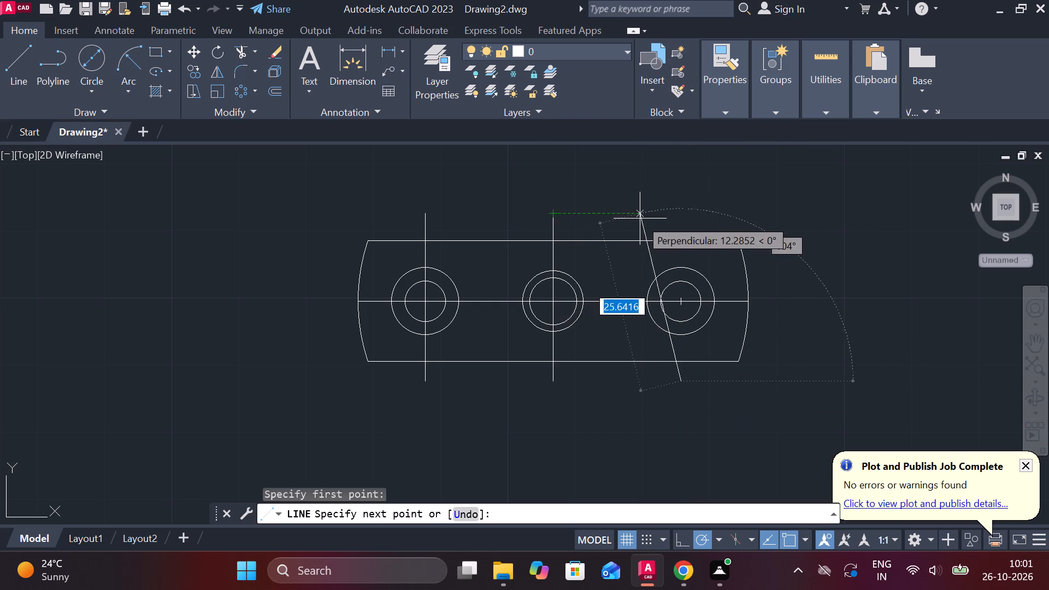
click(682, 214)
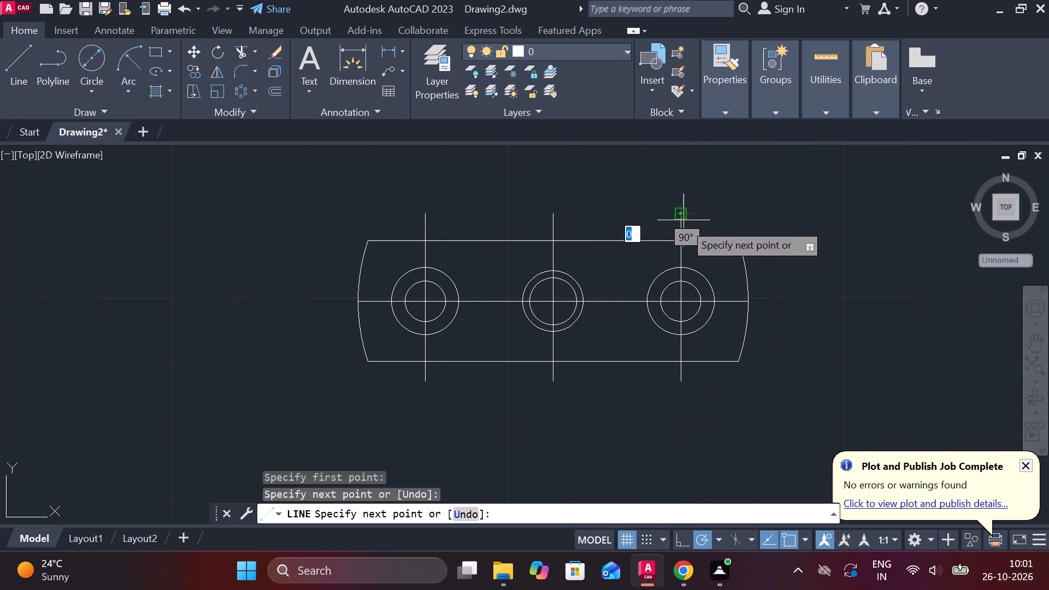
key(Escape)
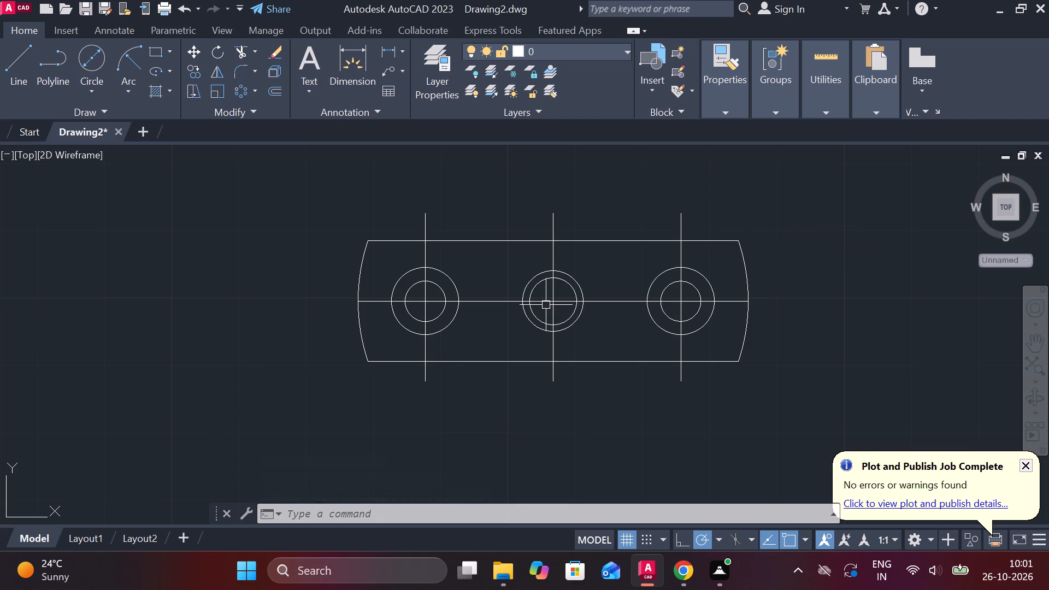
Stretch the upper ends of all three vertical centre lines upward to the same level, making each line about 61 long.
scroll(545, 305, down, 1)
scroll(537, 447, down, 1)
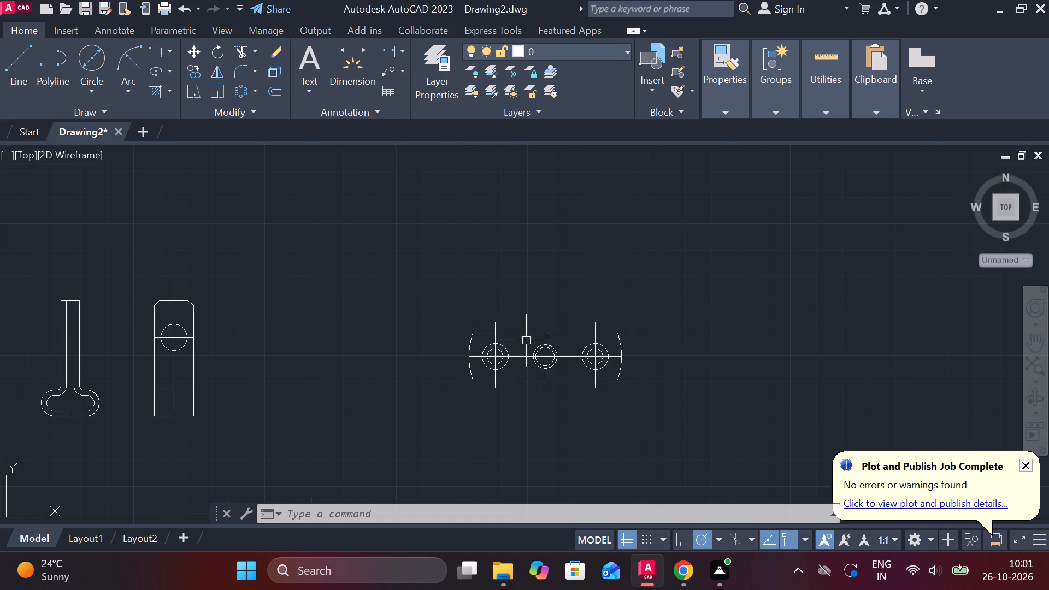
scroll(518, 317, up, 1)
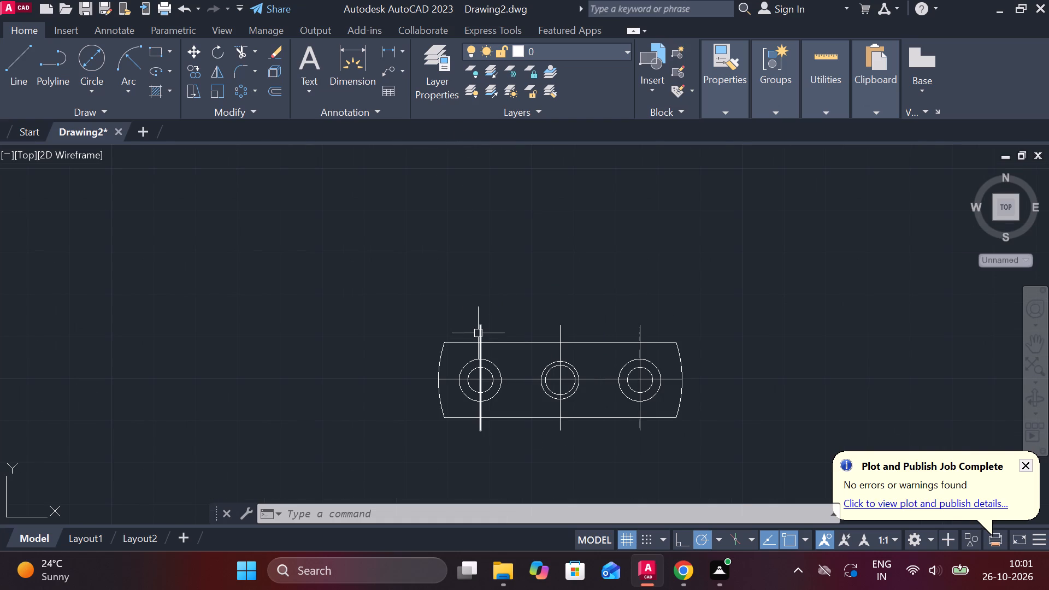
double_click(478, 333)
click(479, 325)
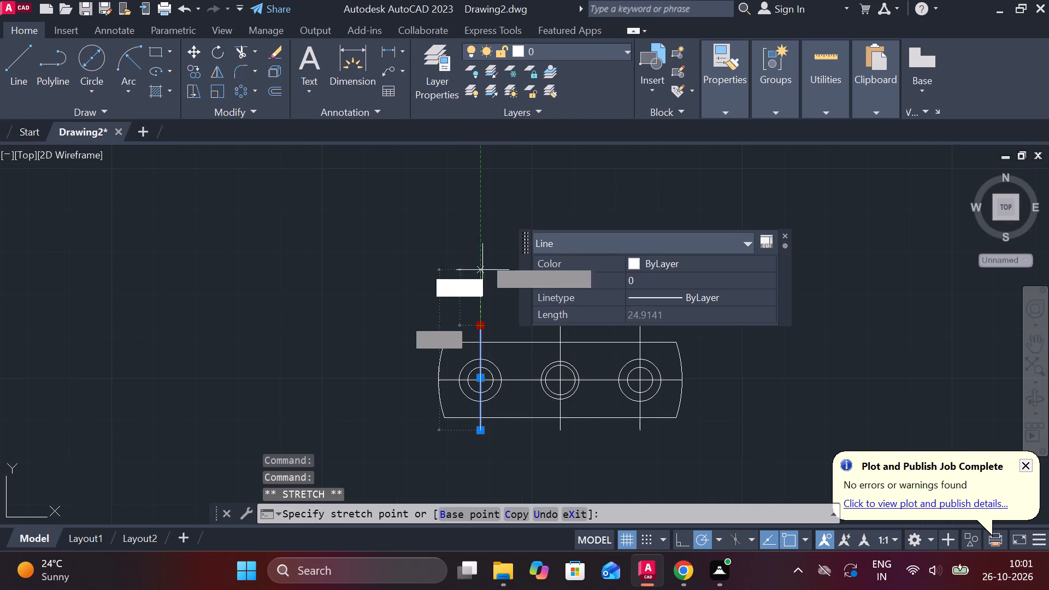
click(482, 173)
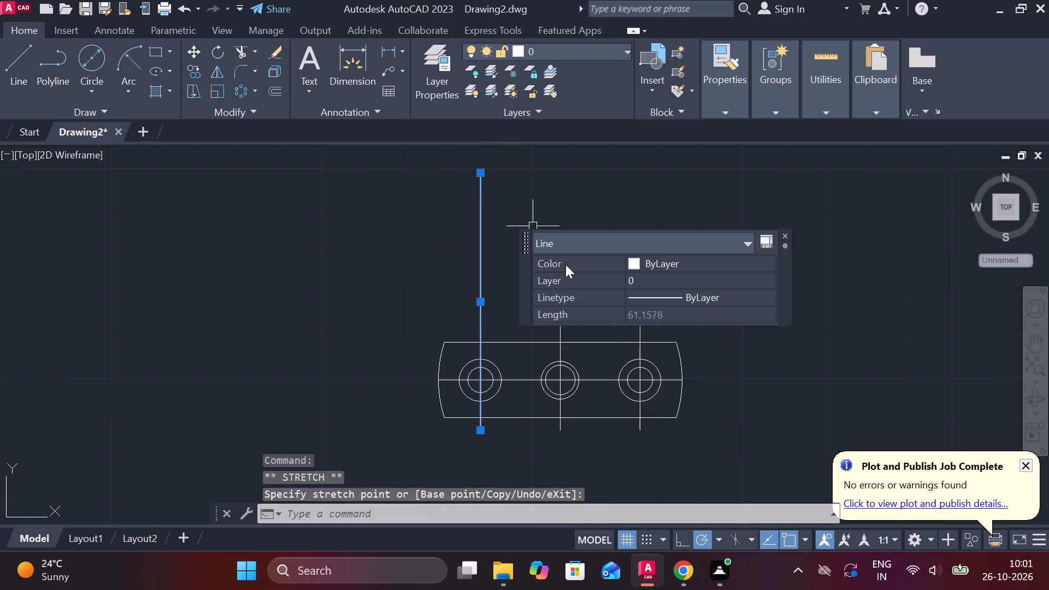
click(786, 233)
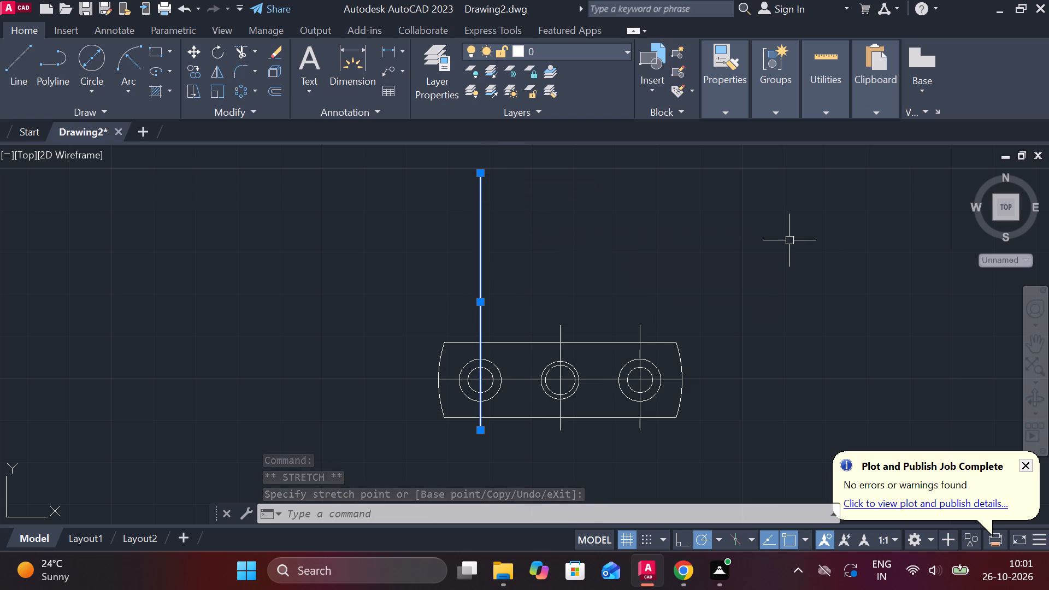
click(561, 327)
click(561, 327)
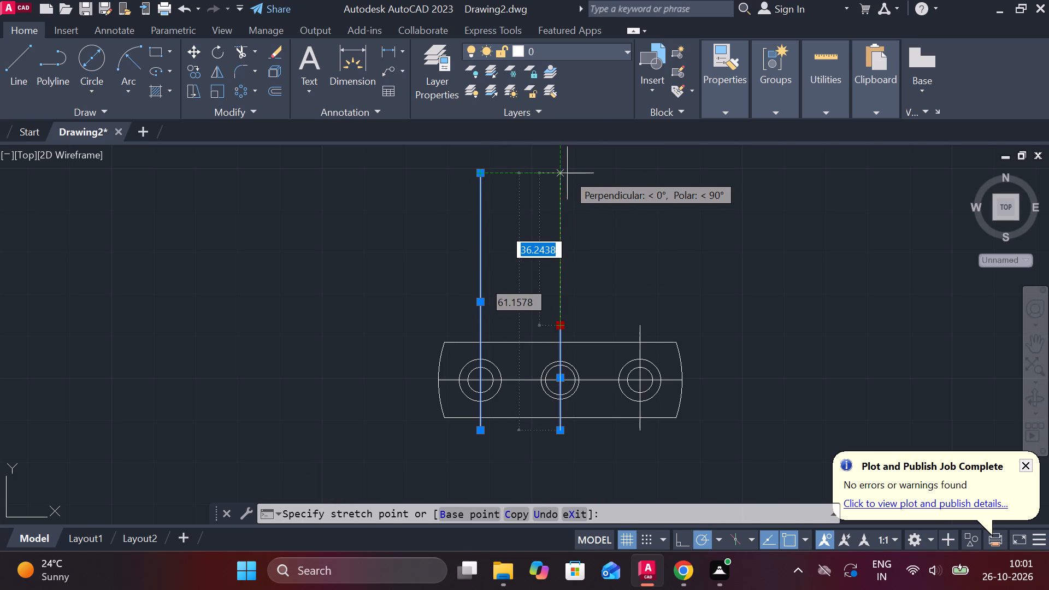
click(567, 173)
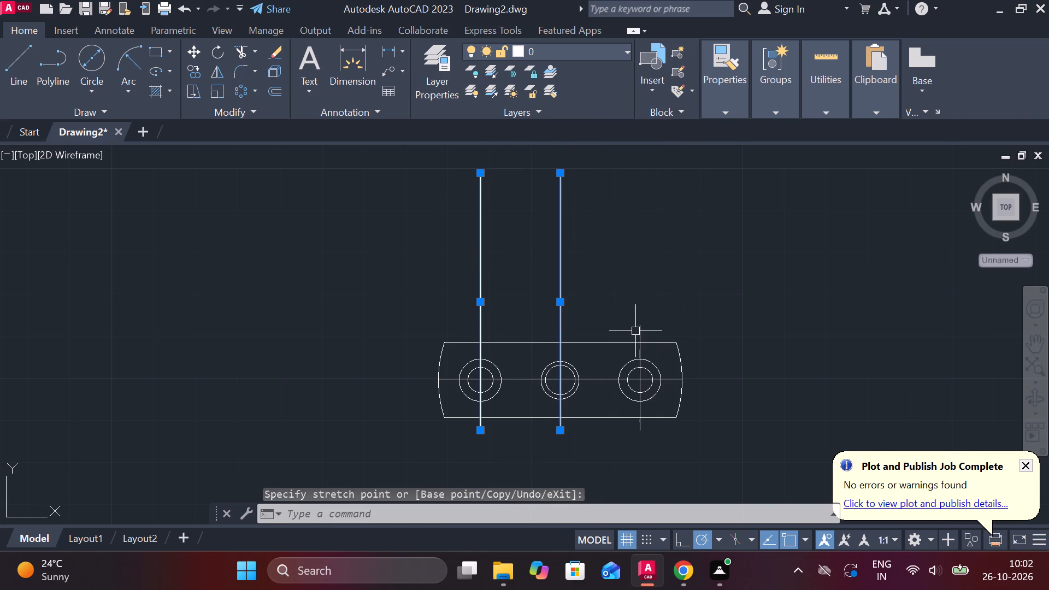
click(642, 331)
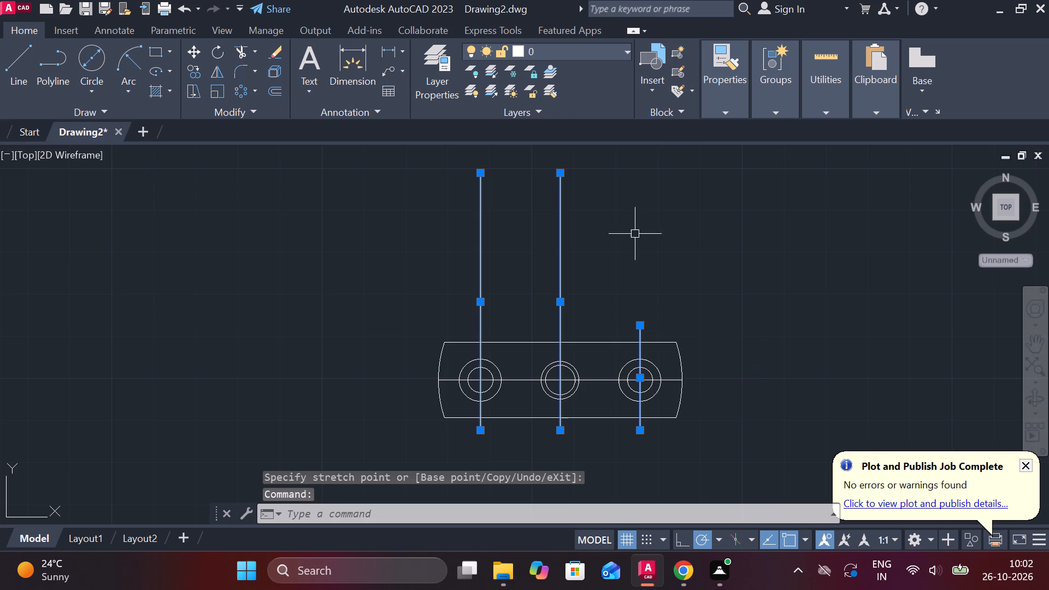
click(641, 327)
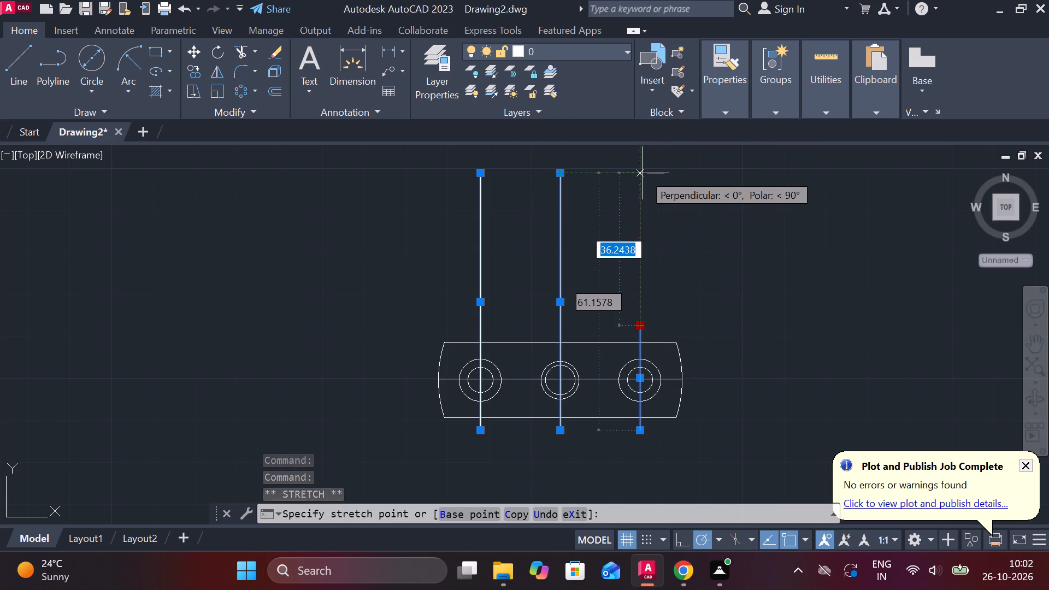
click(643, 173)
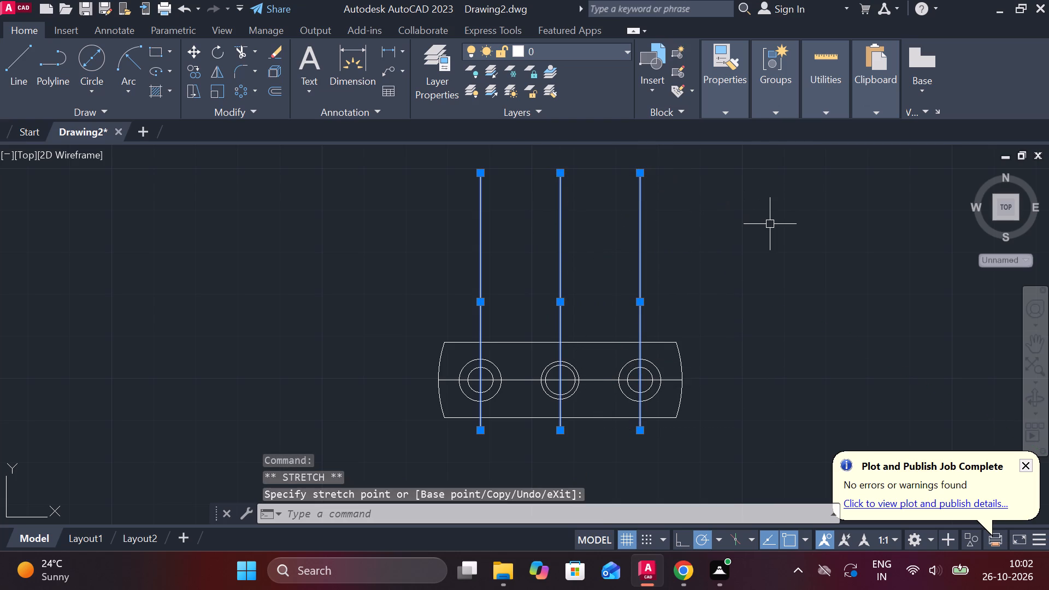
key(Escape)
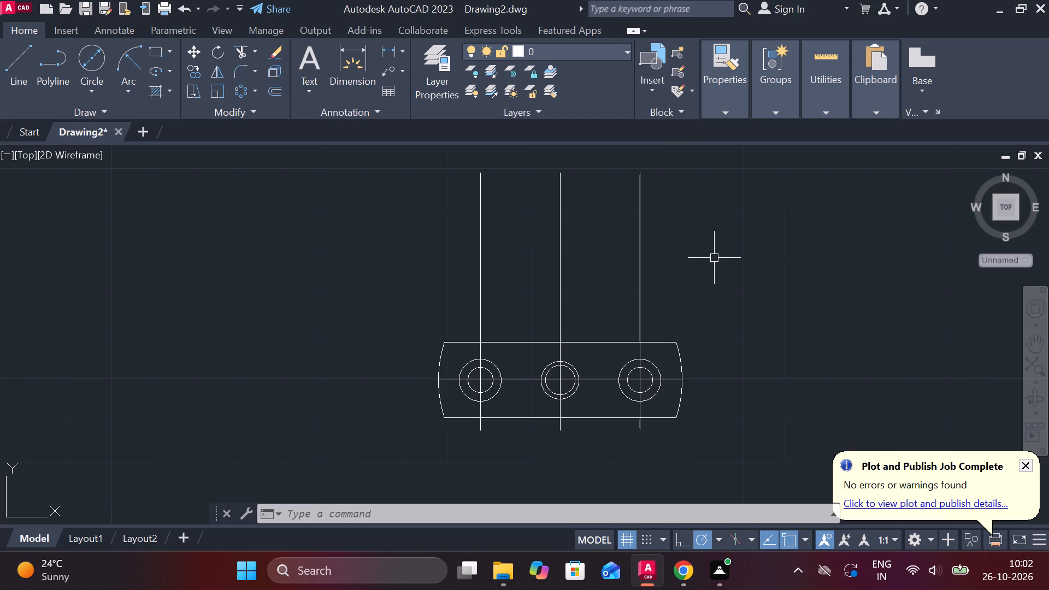
Draw lines from the link's left arc midpoint up to the centre lines' top level, 58 across, and down to the right arc midpoint.
scroll(613, 272, down, 2)
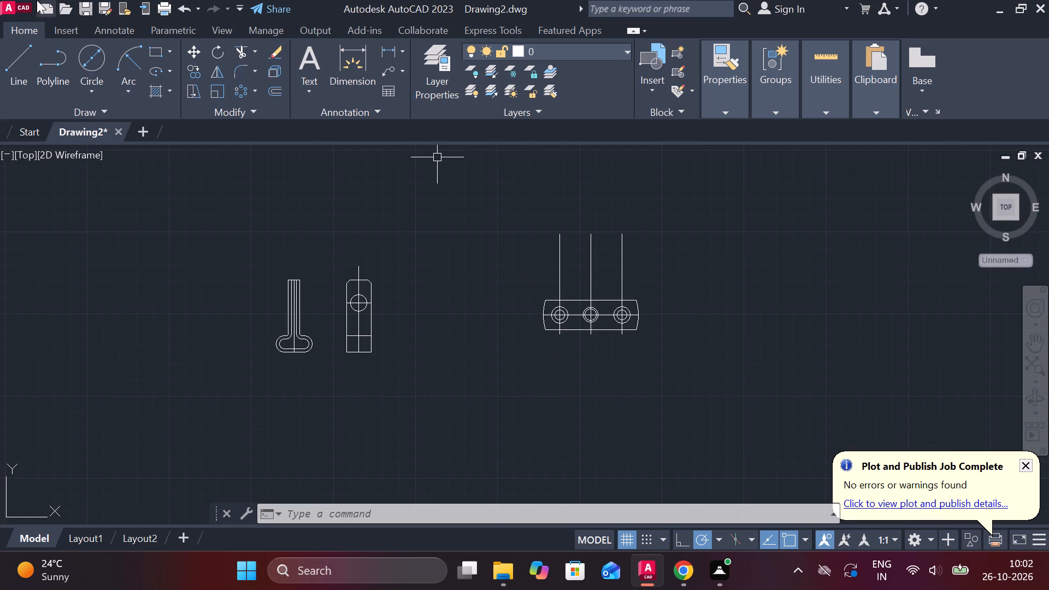
click(17, 70)
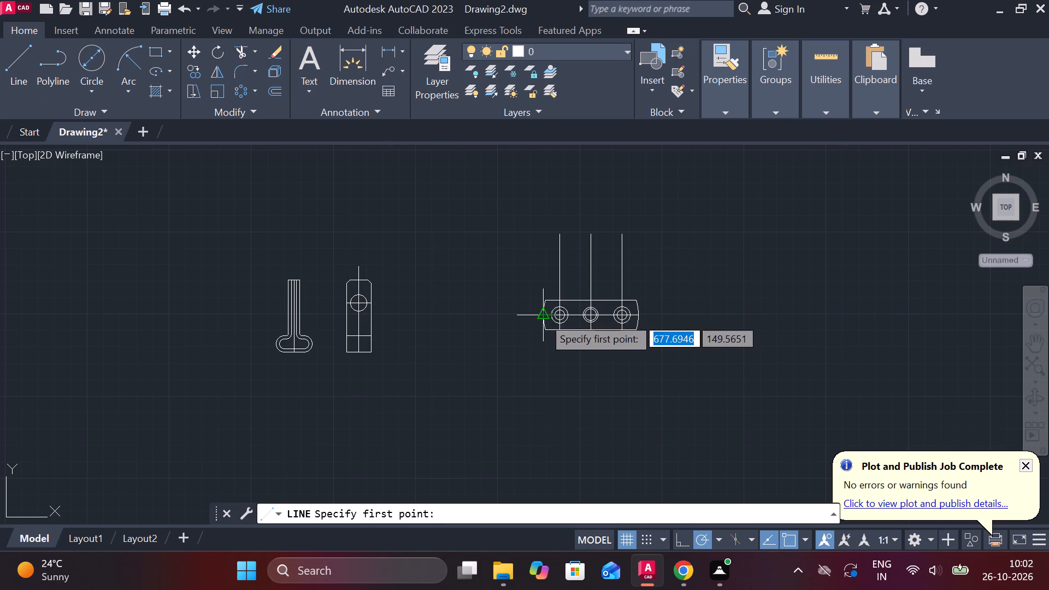
click(543, 317)
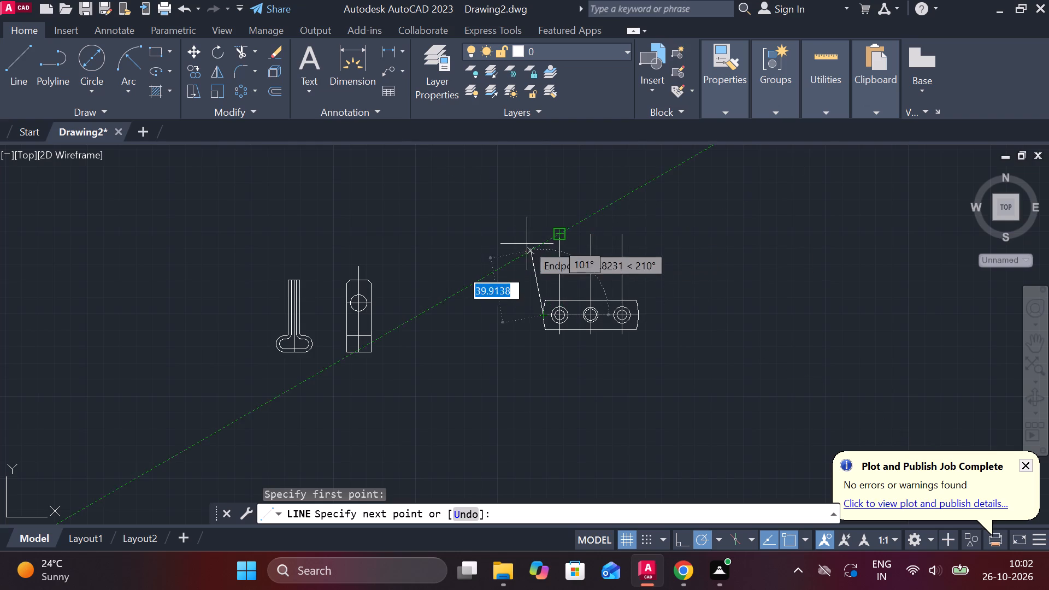
click(533, 234)
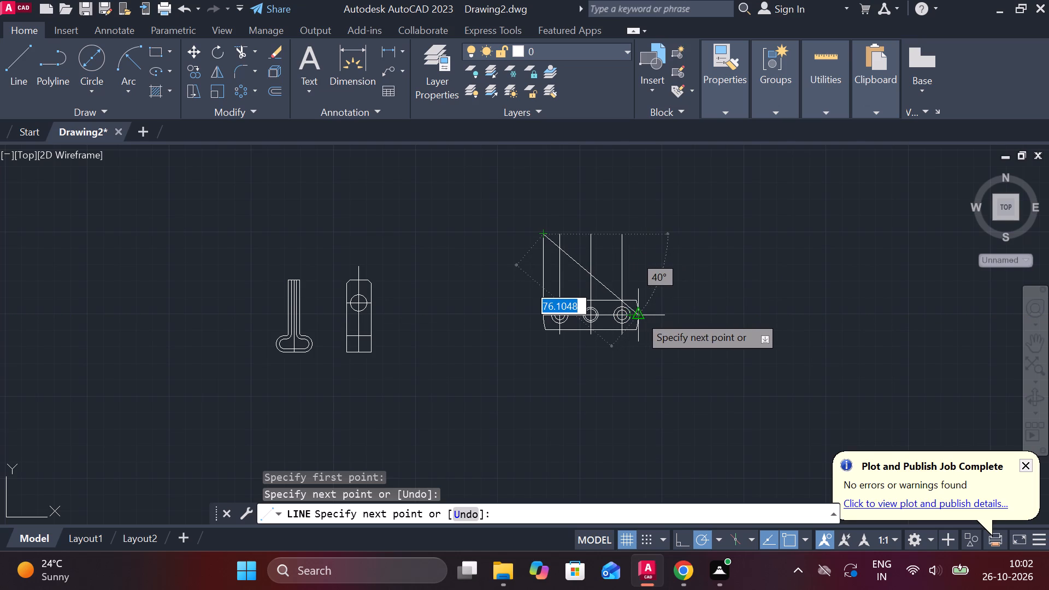
click(639, 238)
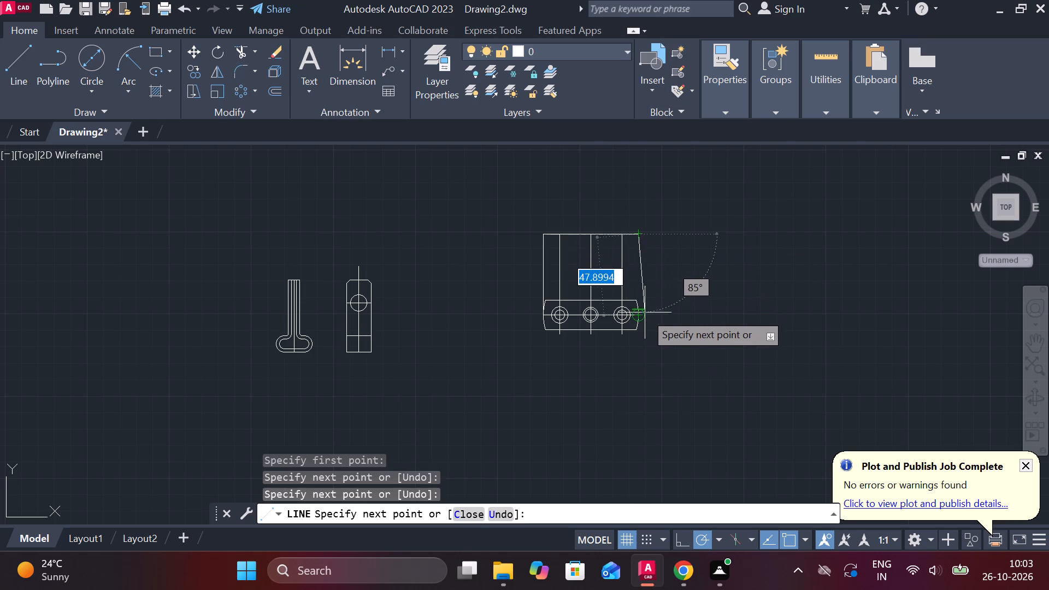
click(639, 317)
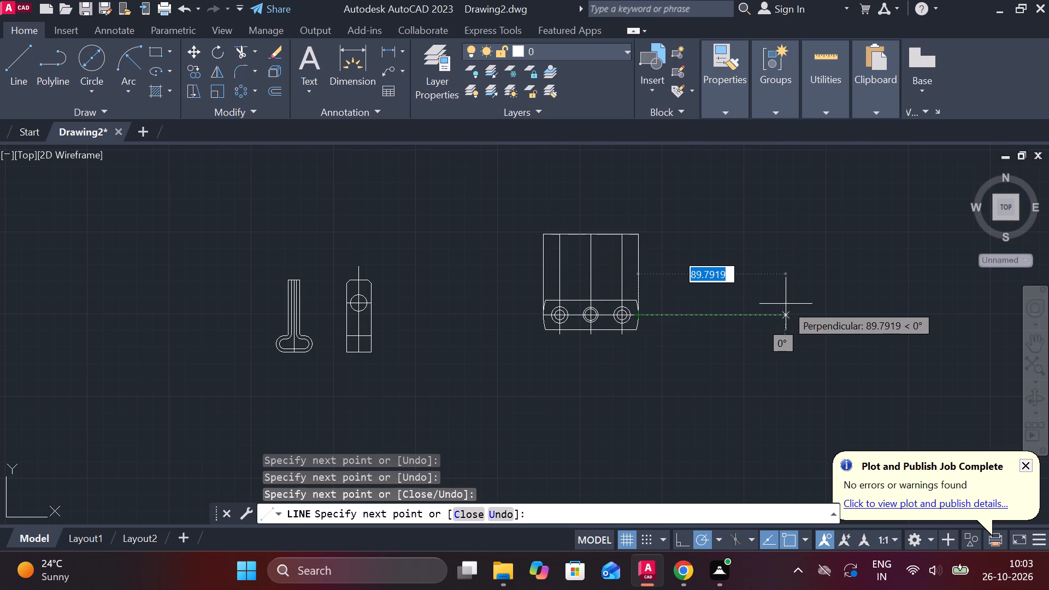
key(Escape)
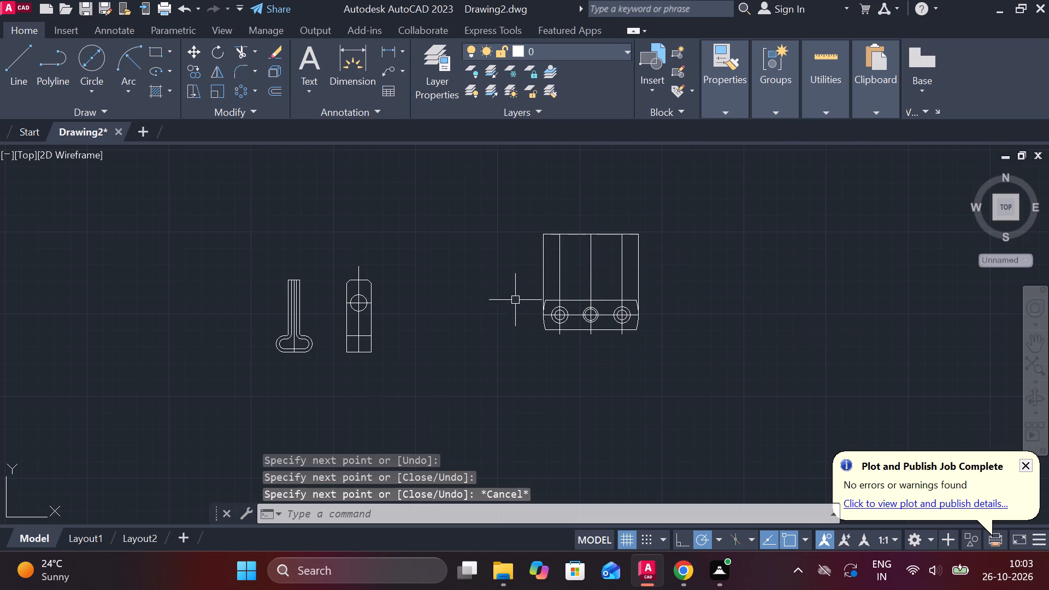
Copy the top horizontal line of the projected view 10 straight down.
scroll(578, 243, up, 3)
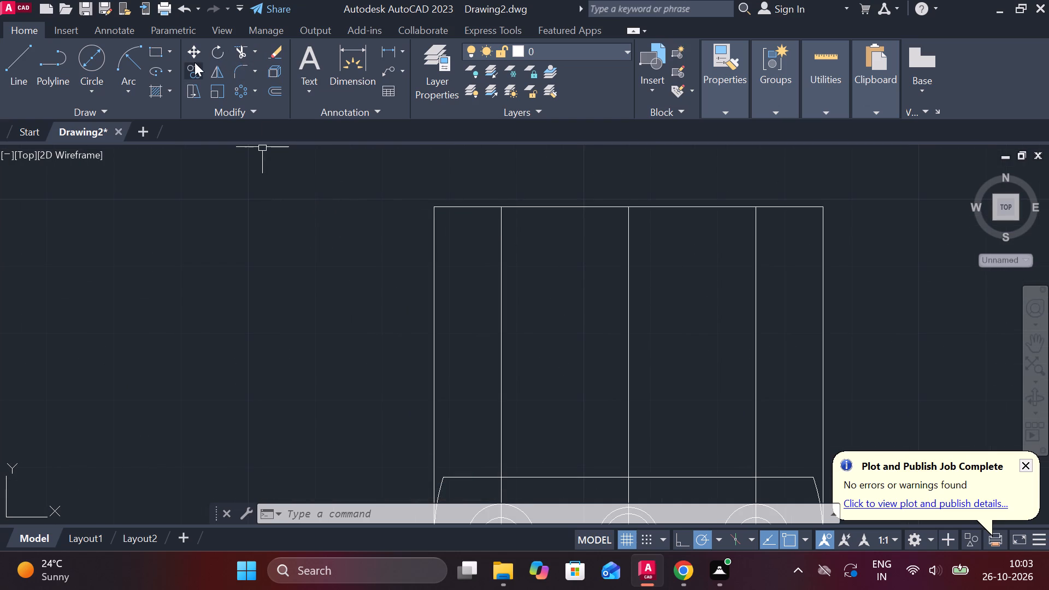
click(582, 211)
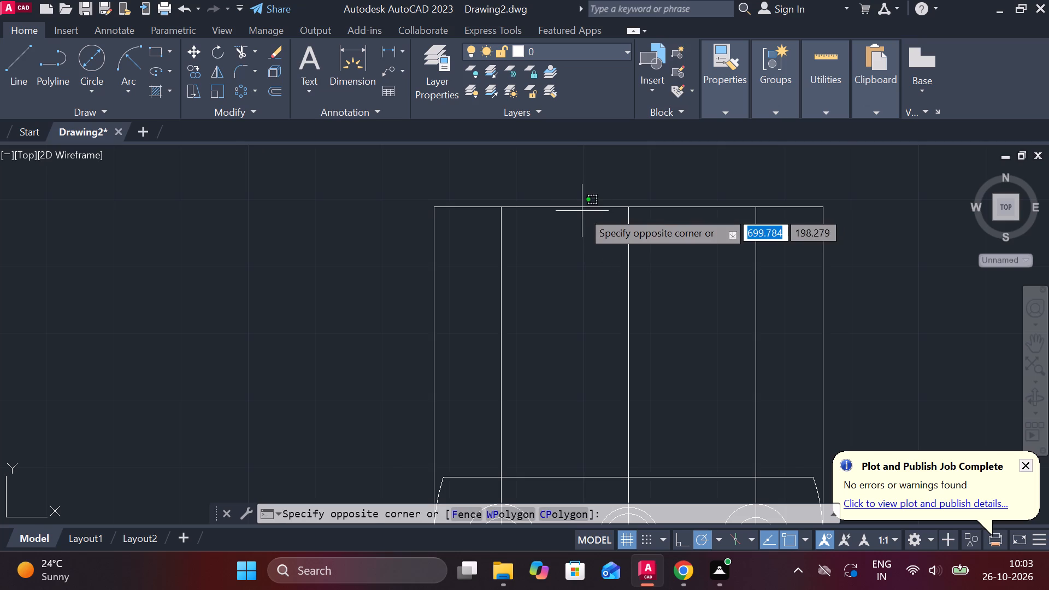
click(587, 205)
click(593, 208)
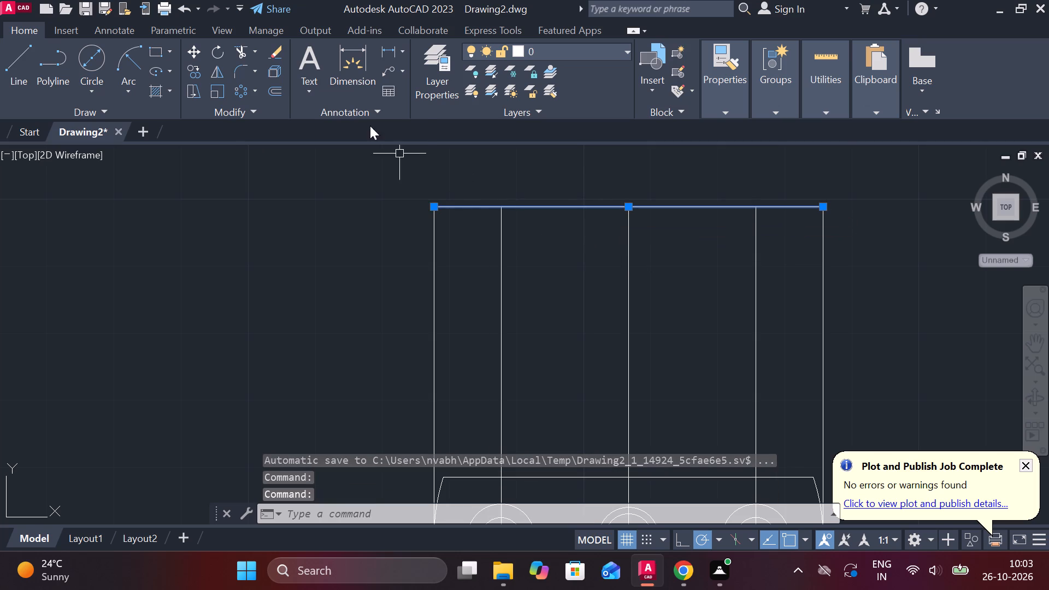
click(197, 73)
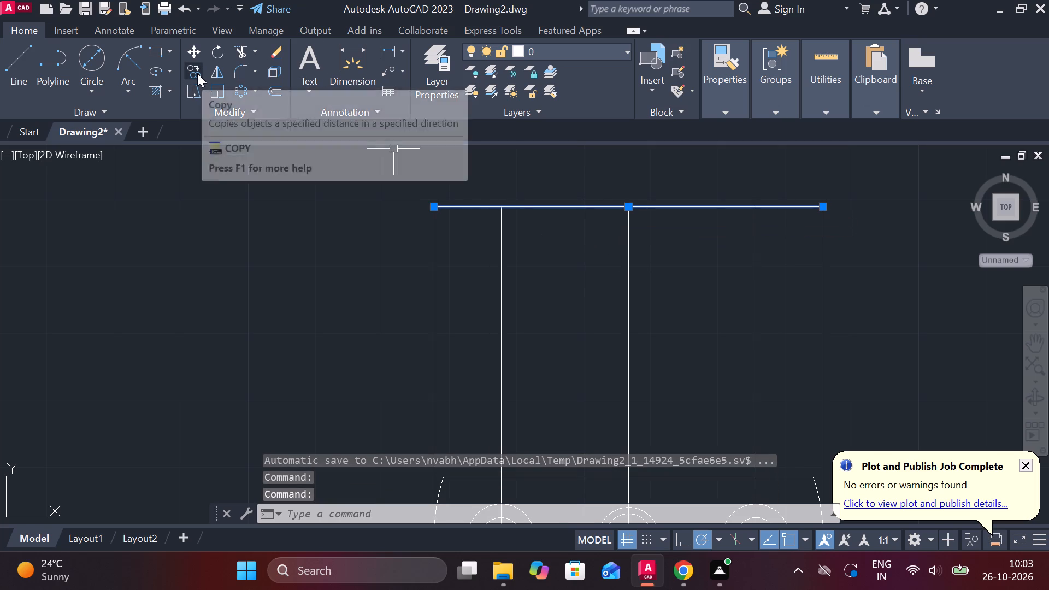
click(629, 204)
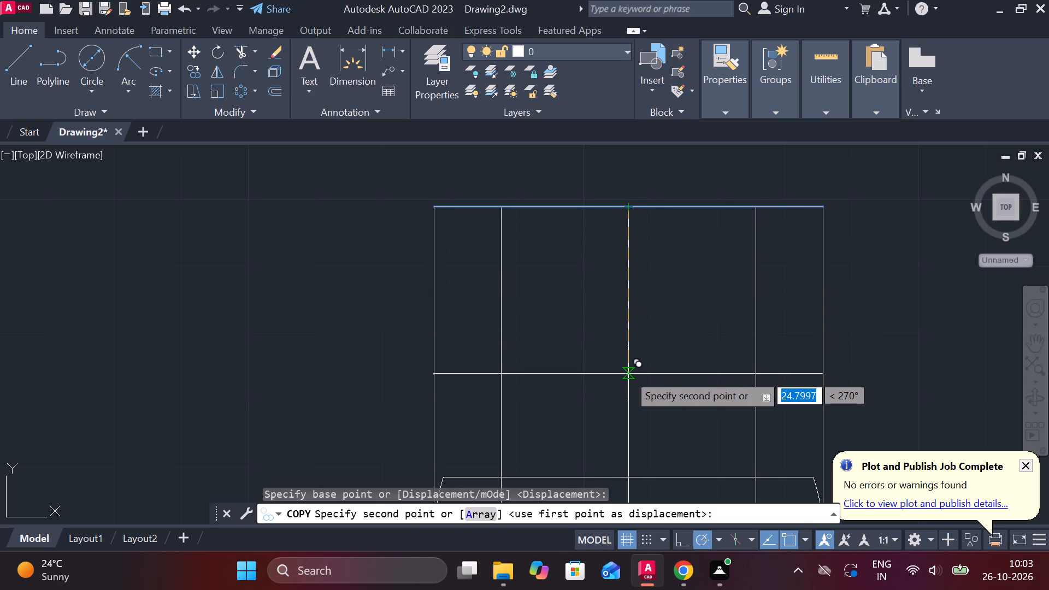
text(11)
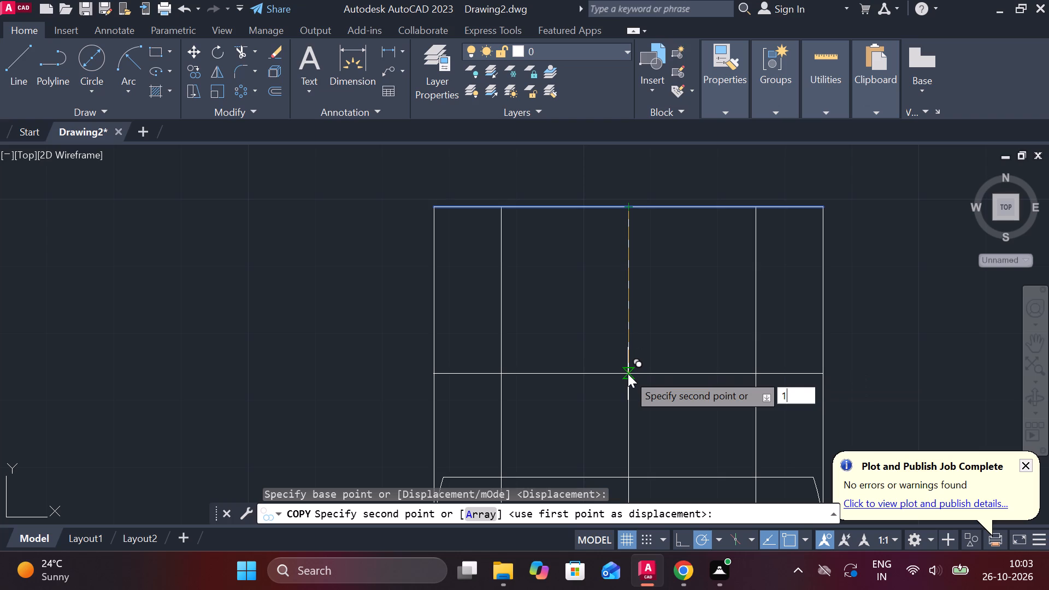
key(BackSpace)
key(0)
key(Return)
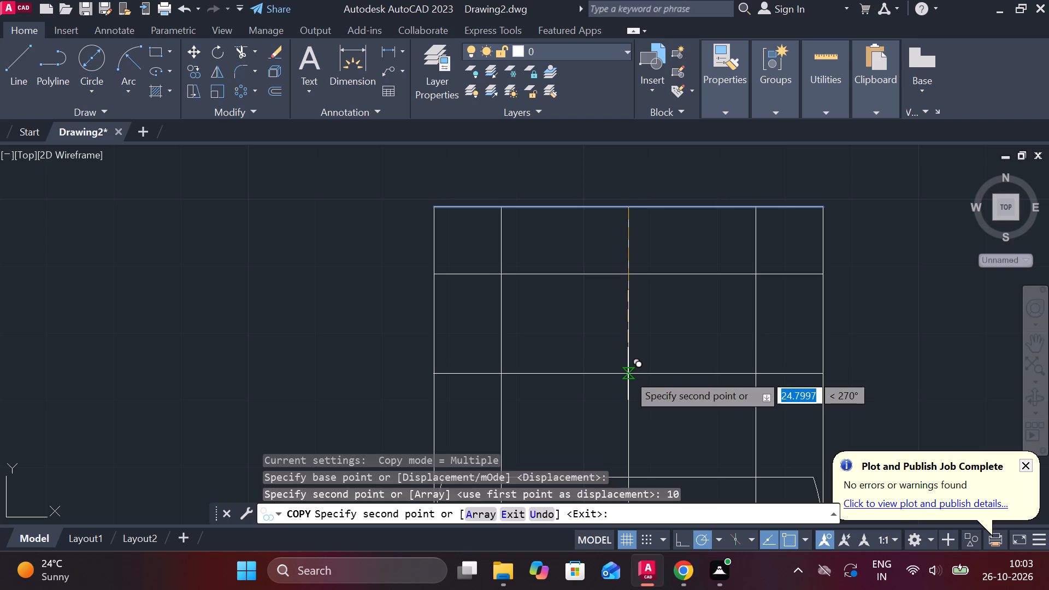
key(Escape)
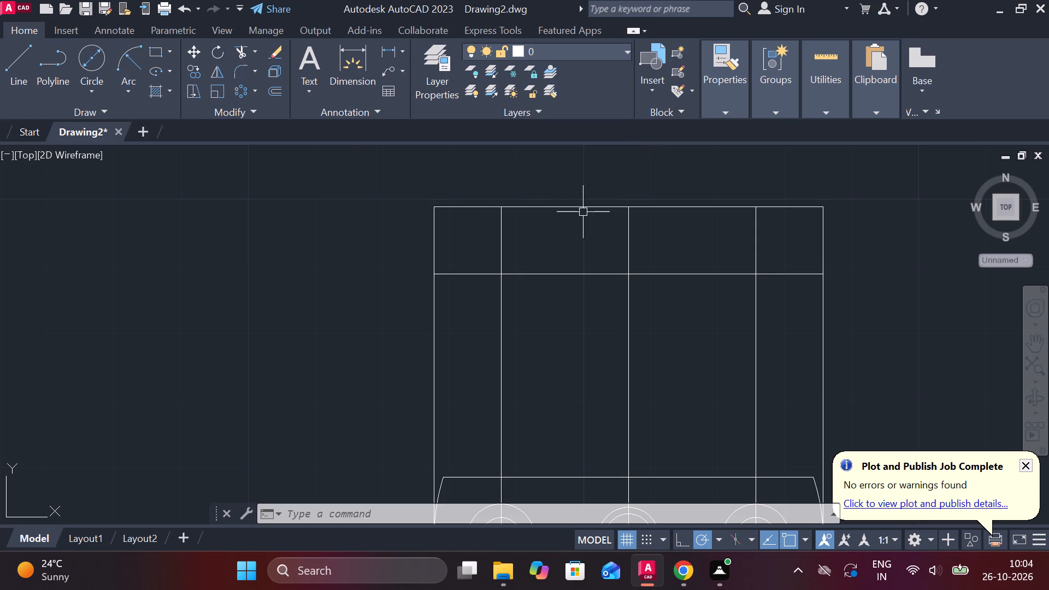
Copy the top horizontal line of the projected view 4 straight down.
click(625, 206)
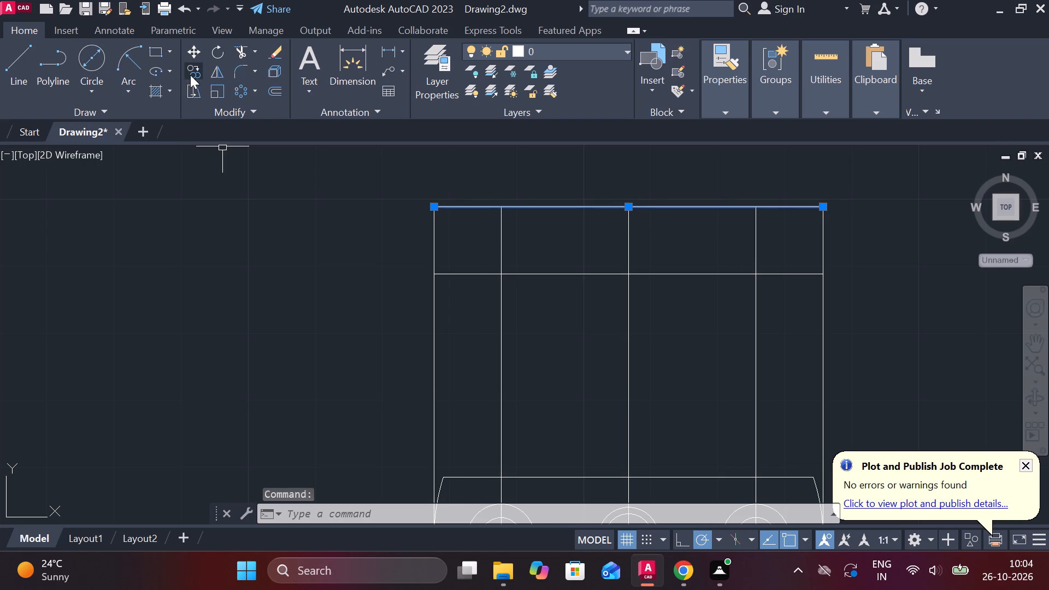
click(190, 75)
click(624, 210)
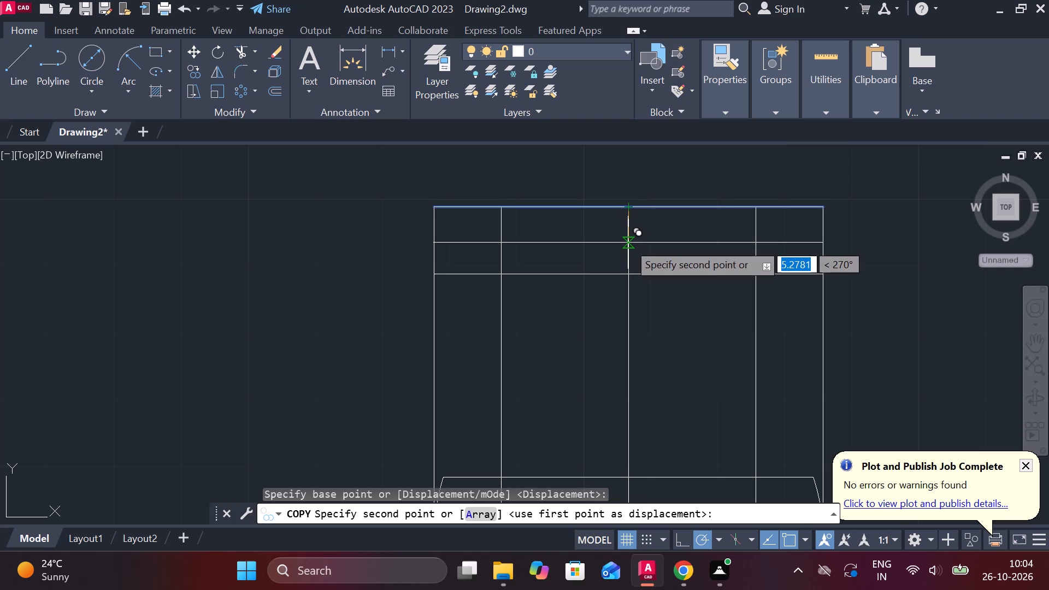
key(4)
key(Return)
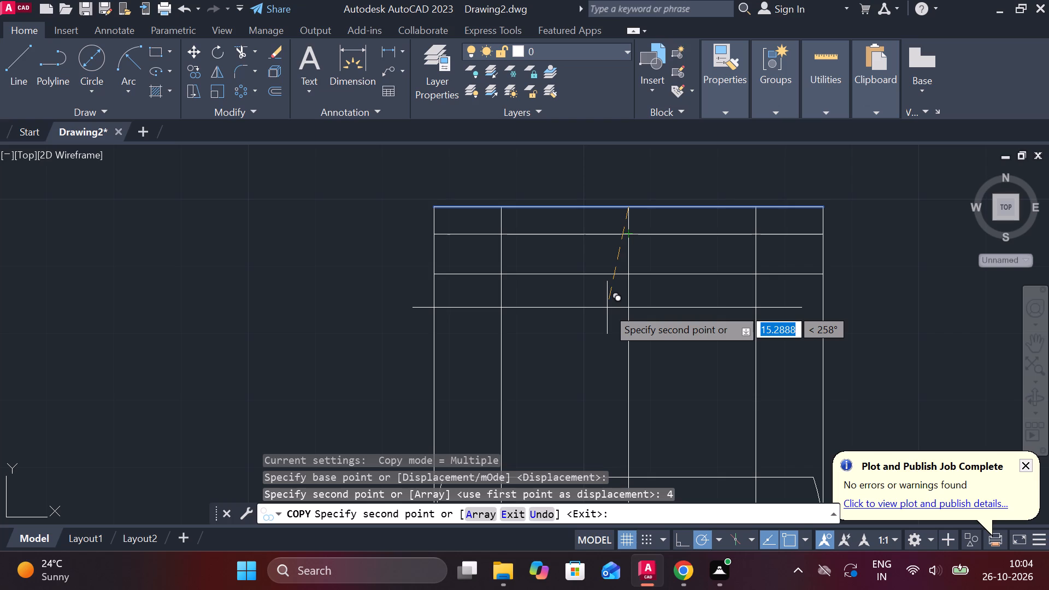
key(Escape)
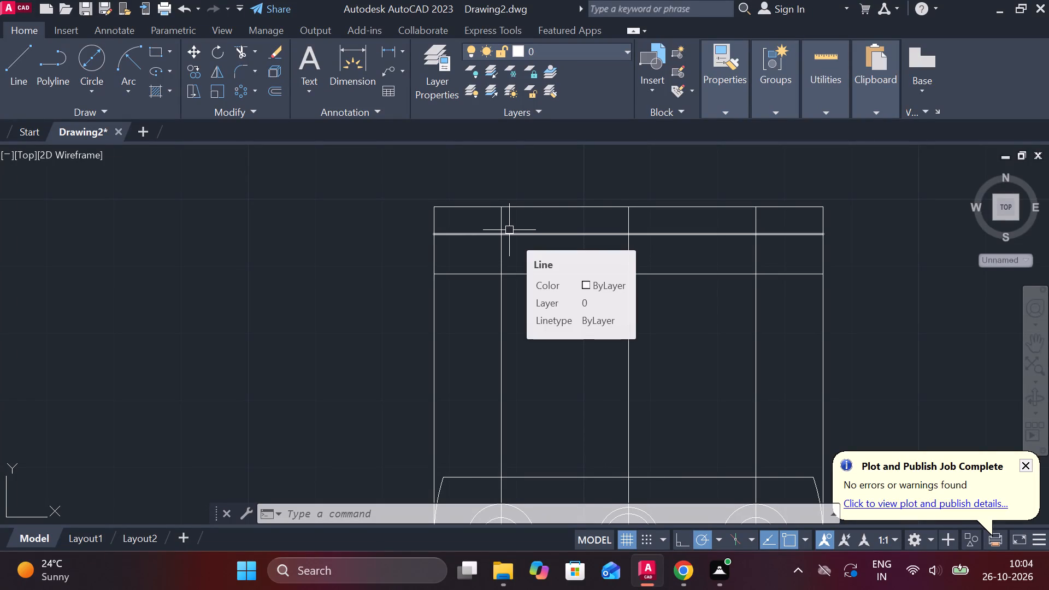
Trim the three centre lines and both side lines between the projected view's bottom edge and the link below.
scroll(491, 298, down, 1)
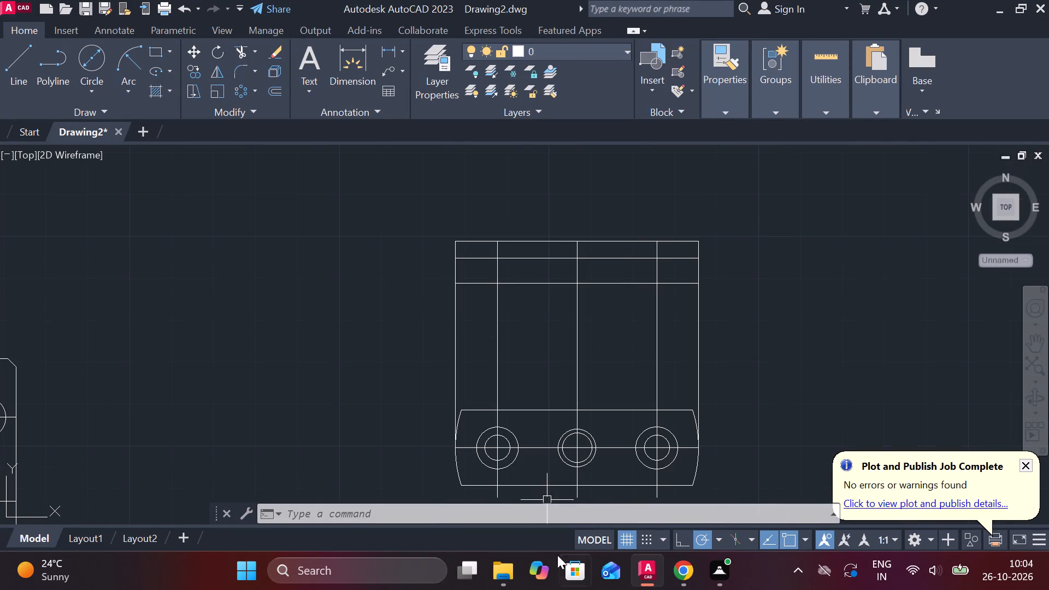
click(21, 62)
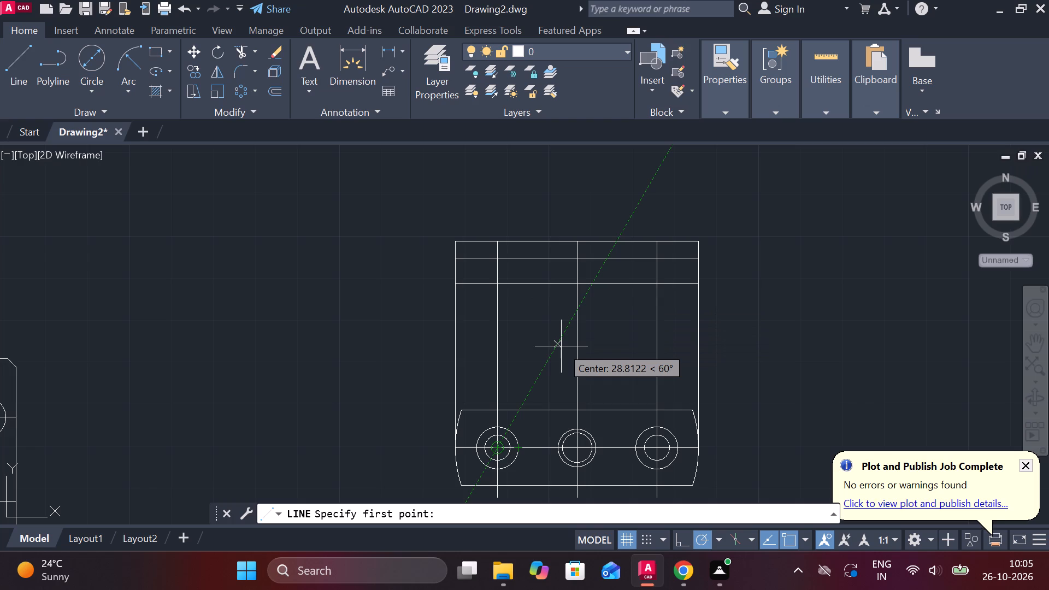
key(Escape)
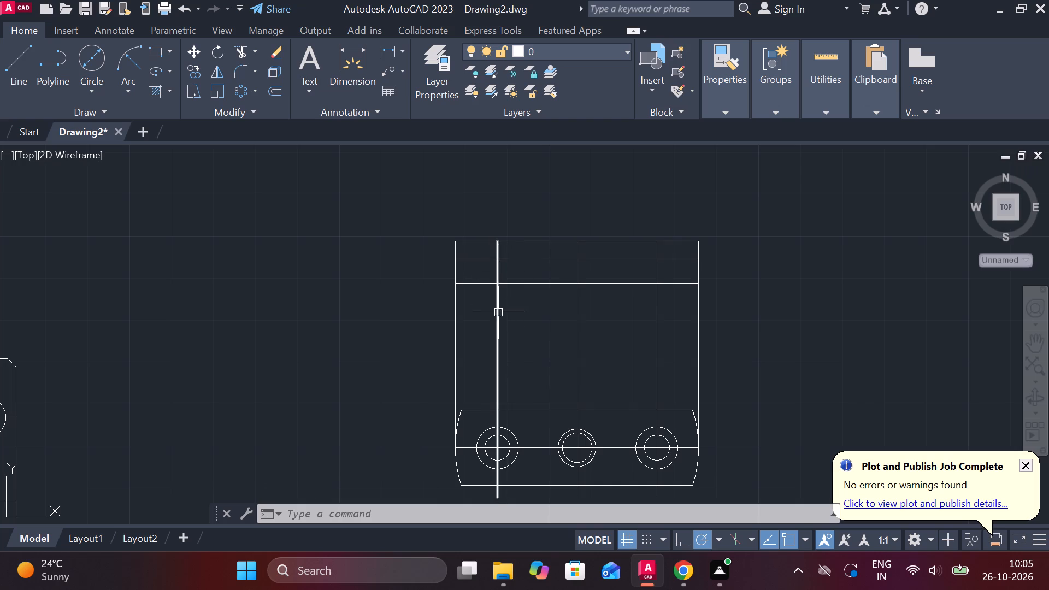
click(235, 50)
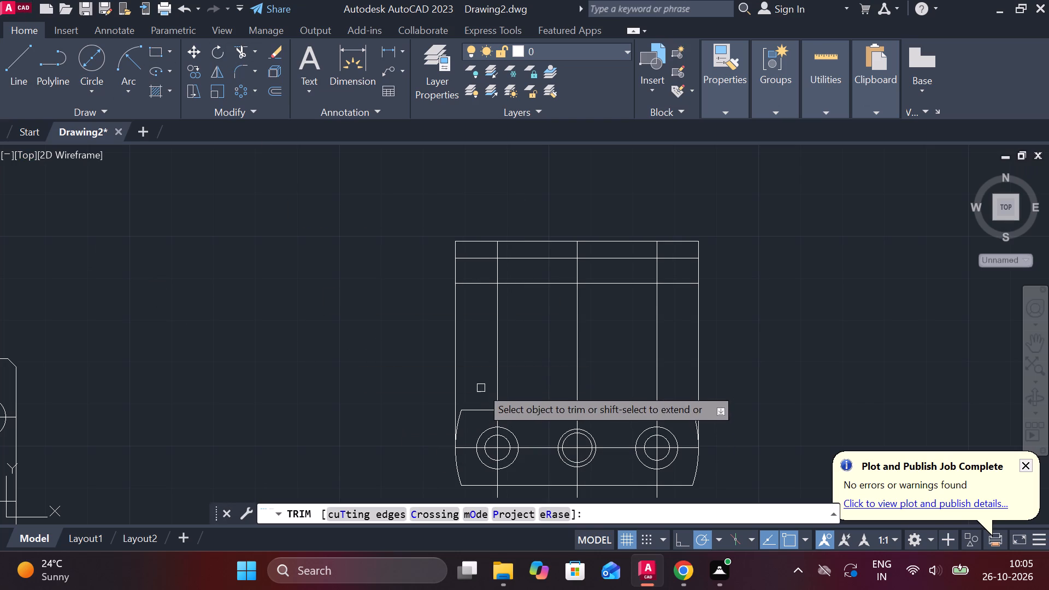
double_click(496, 363)
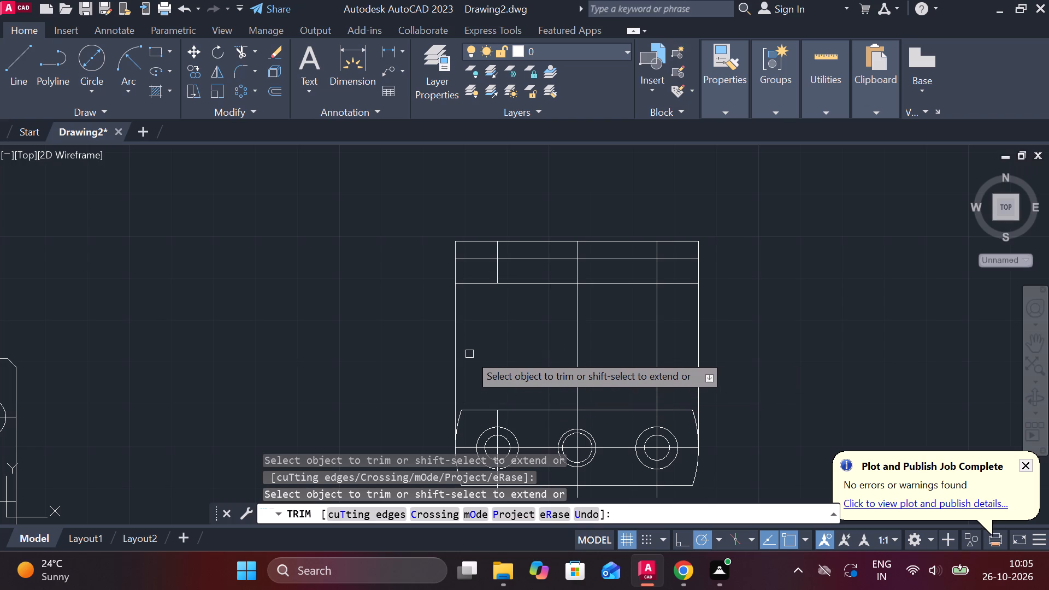
click(581, 355)
click(658, 355)
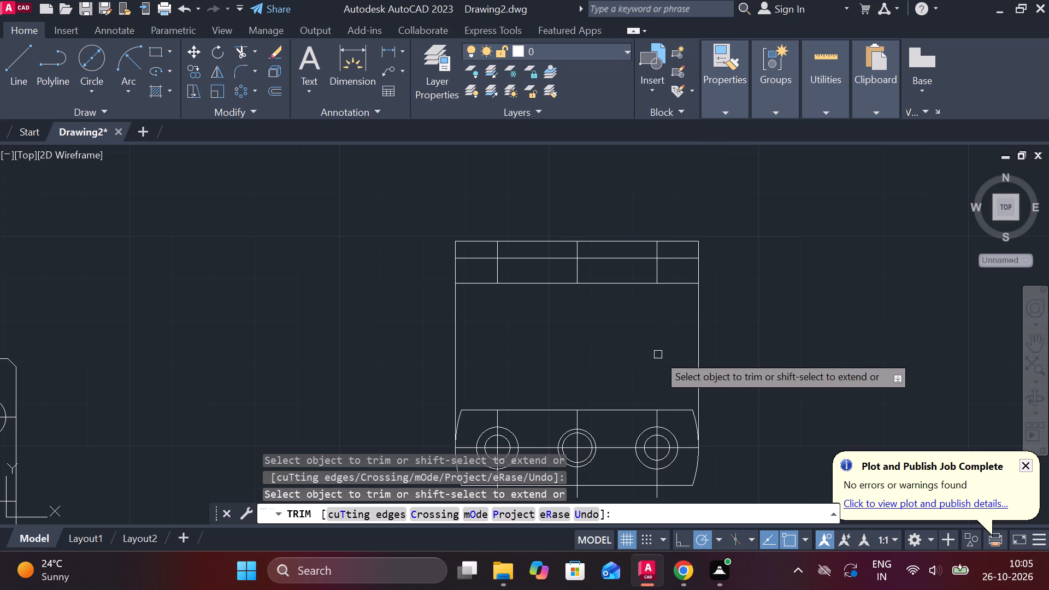
click(698, 353)
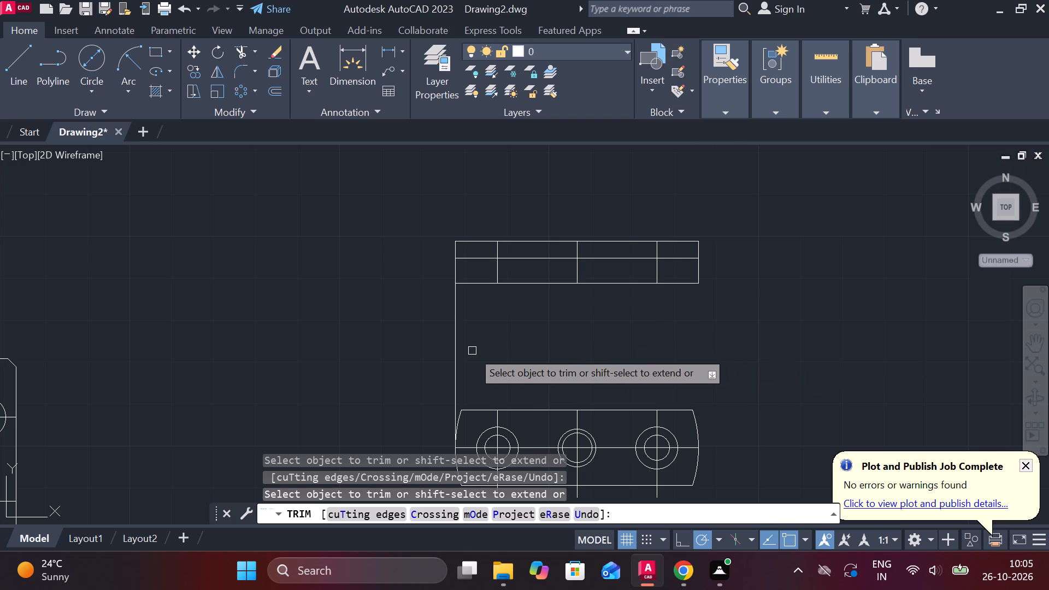
click(455, 351)
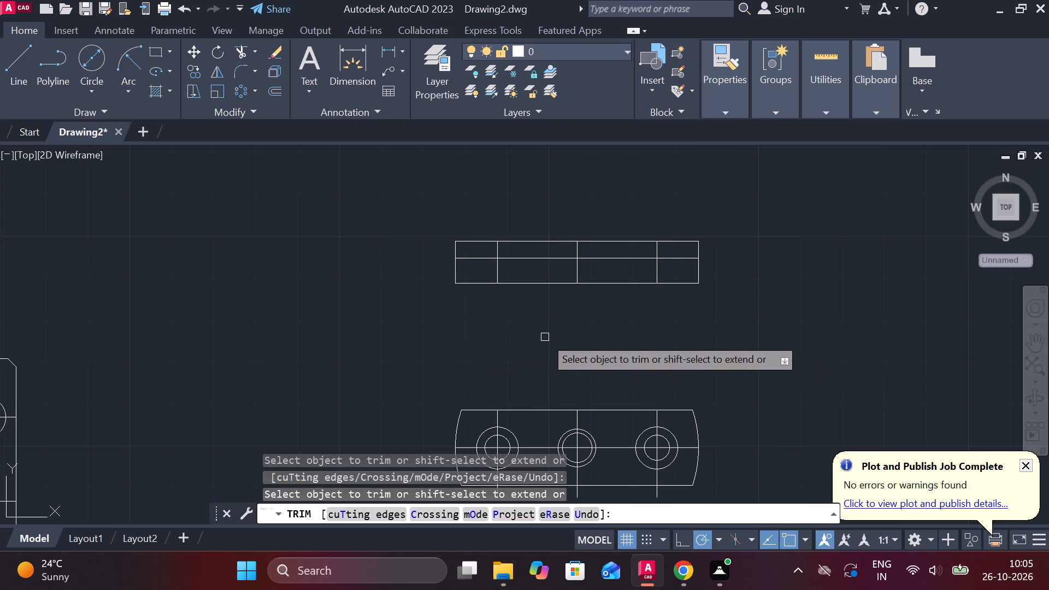
key(Escape)
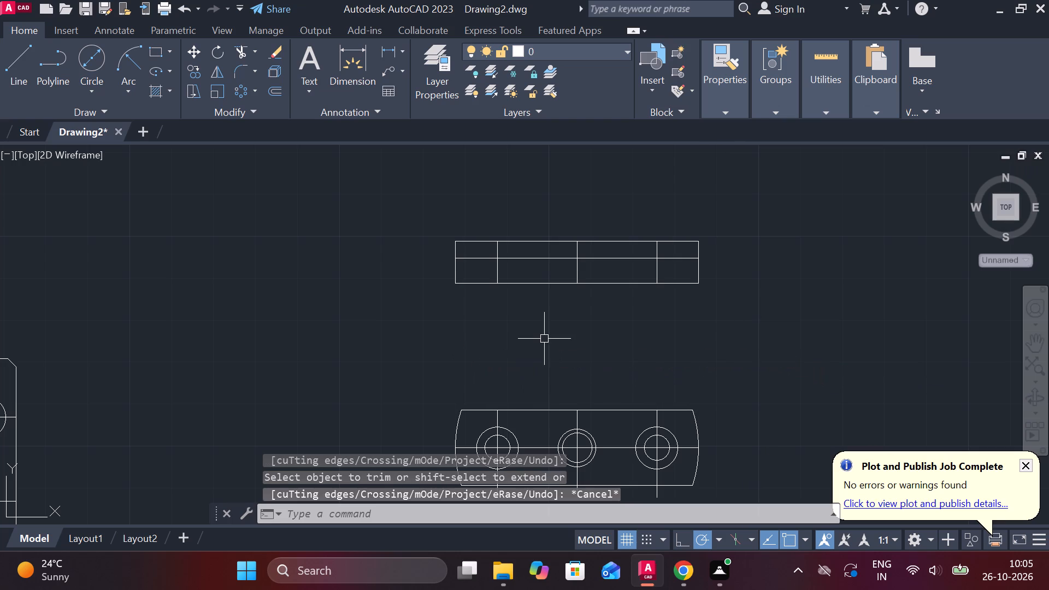
Copy the projected view's left vertical centre line 5 and 3 to each side.
scroll(498, 279, up, 1)
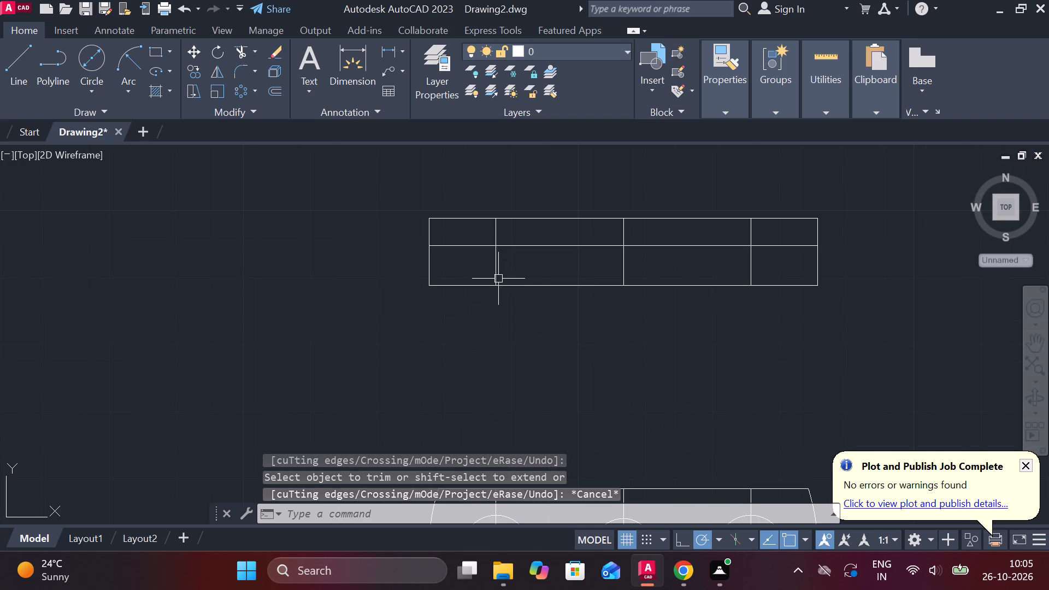
click(497, 237)
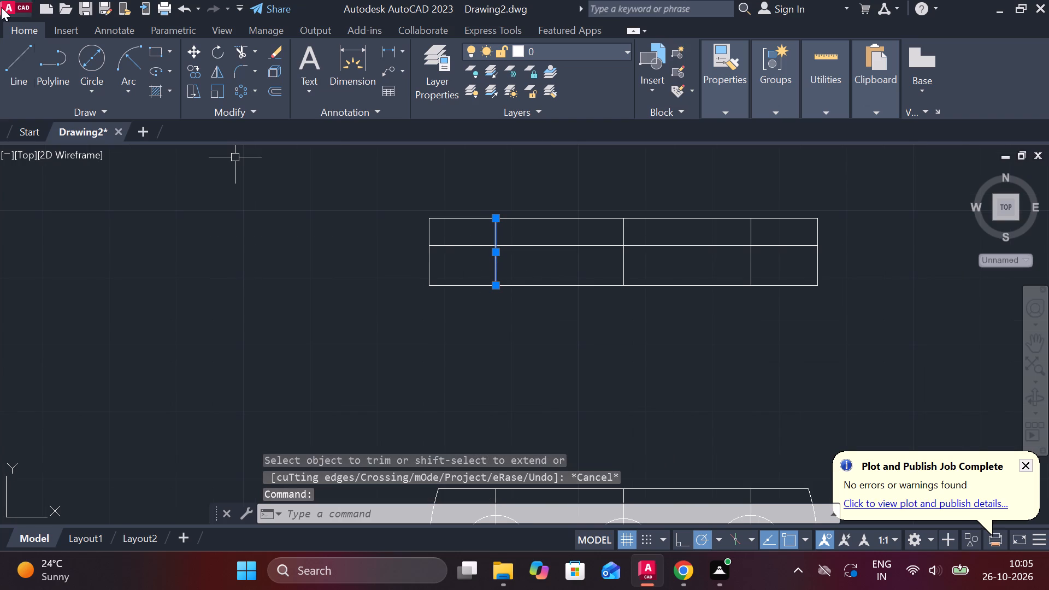
click(199, 68)
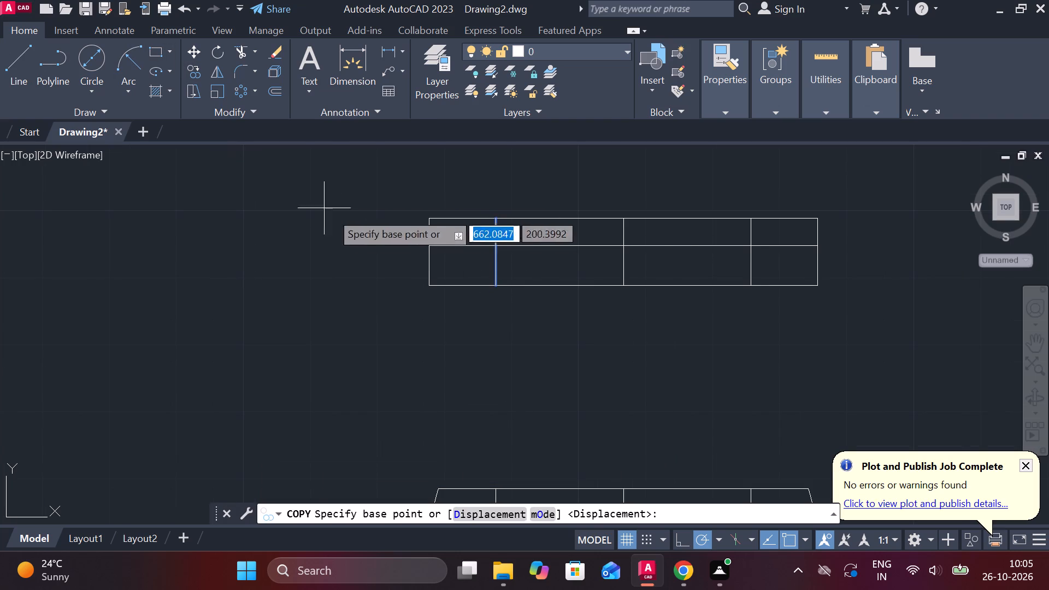
click(494, 244)
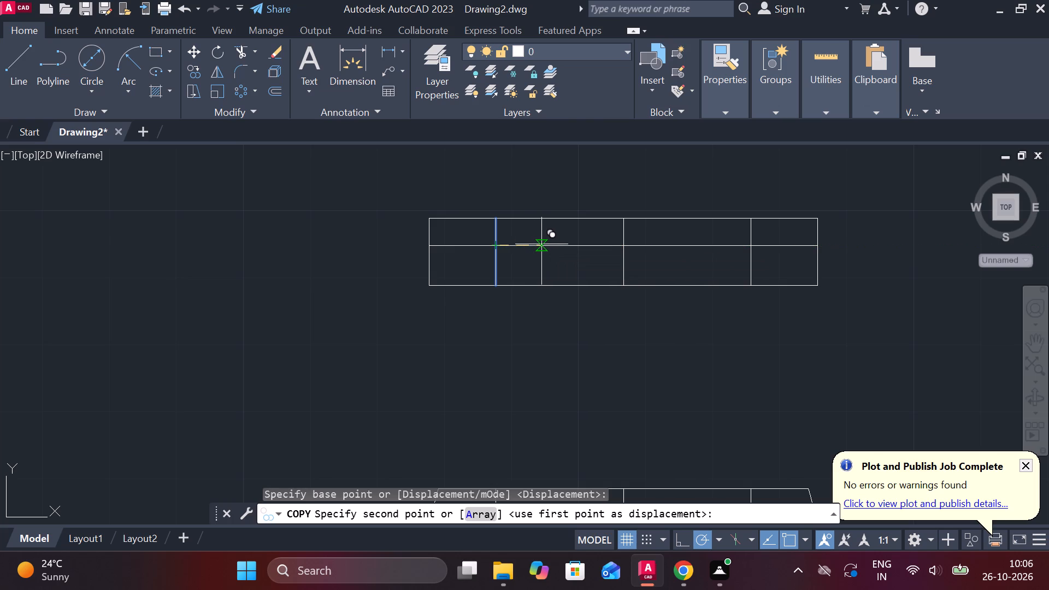
key(5)
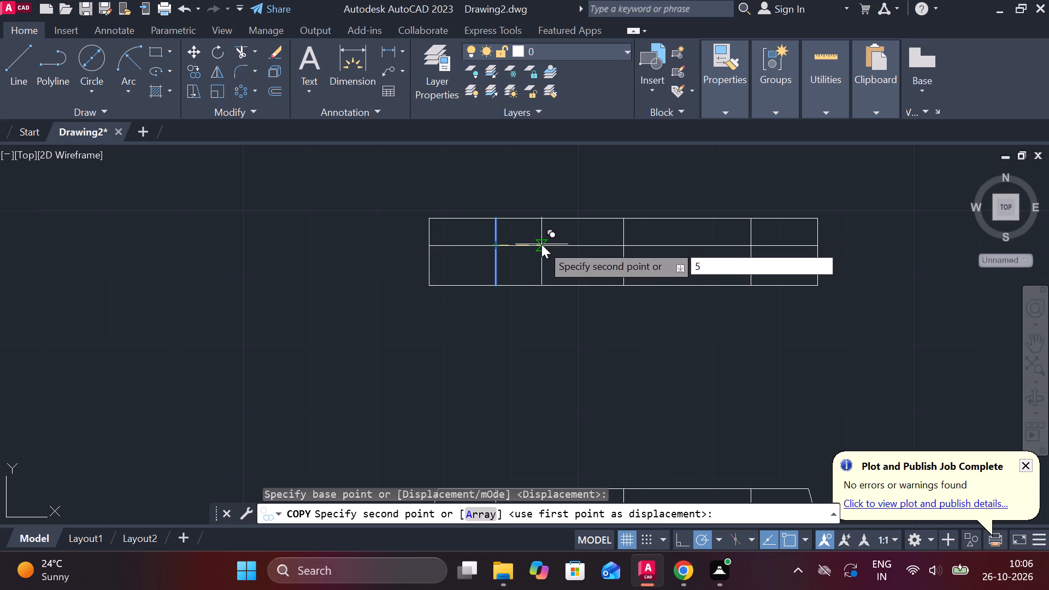
key(Return)
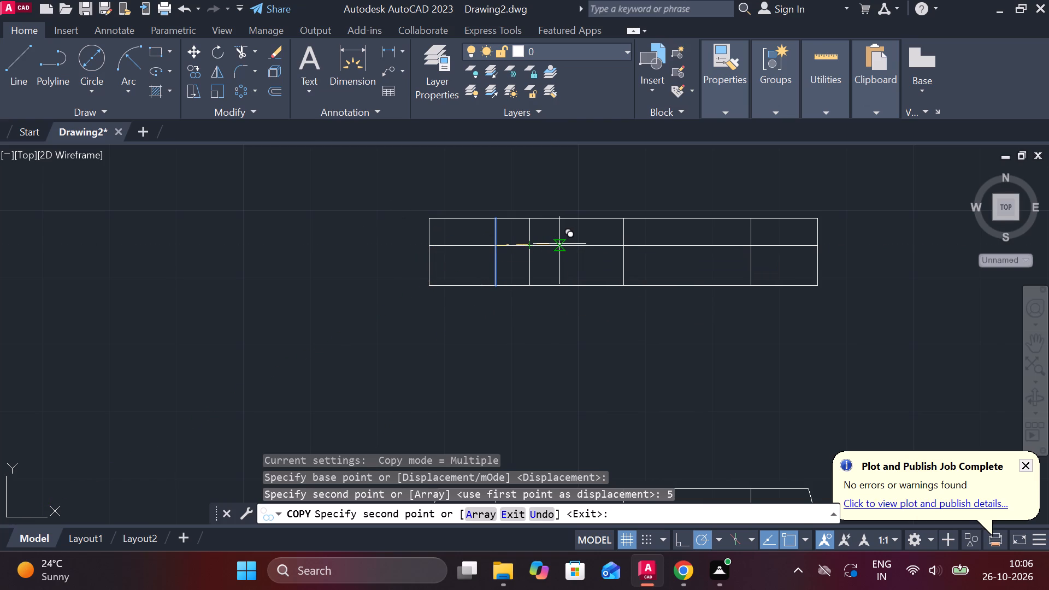
key(3)
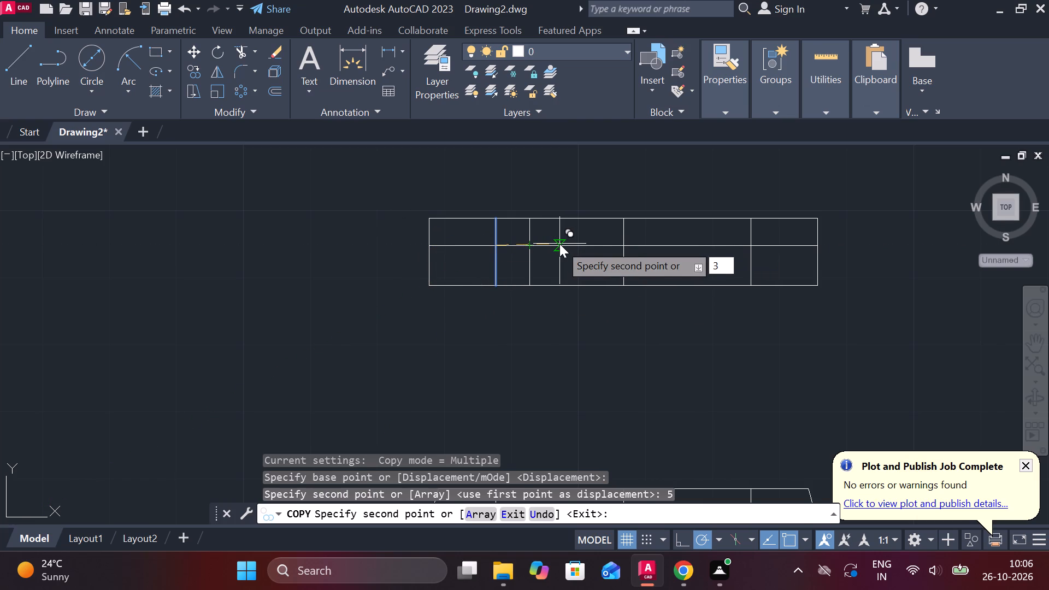
key(Return)
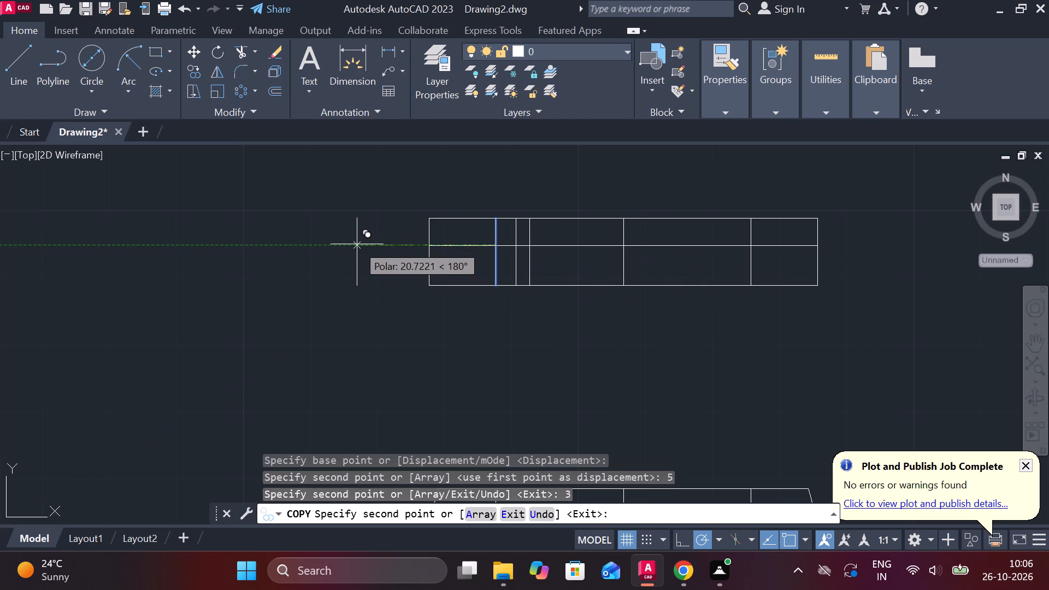
key(5)
key(Return)
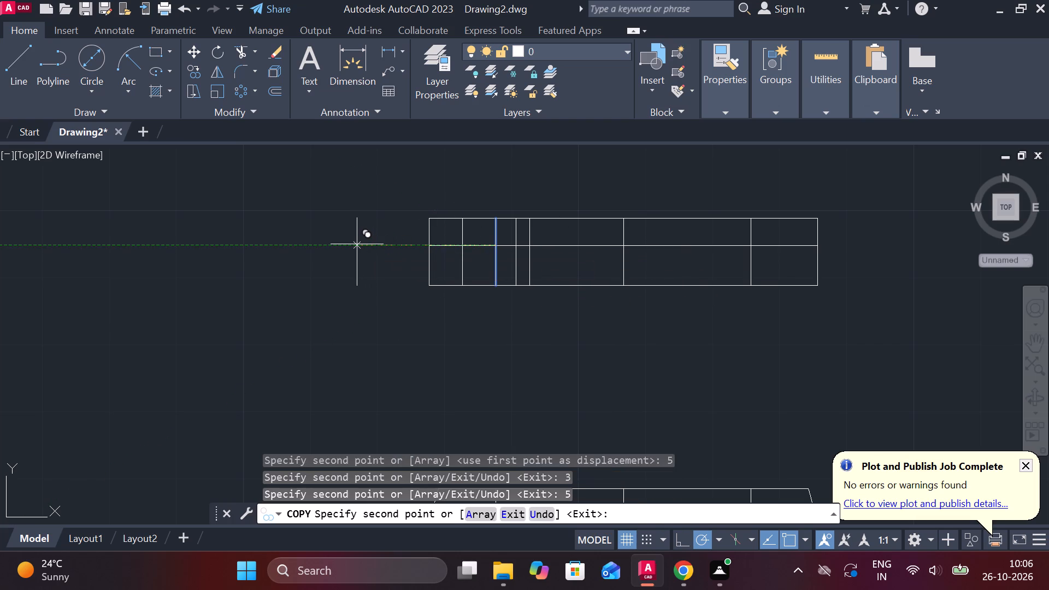
key(3)
key(Return)
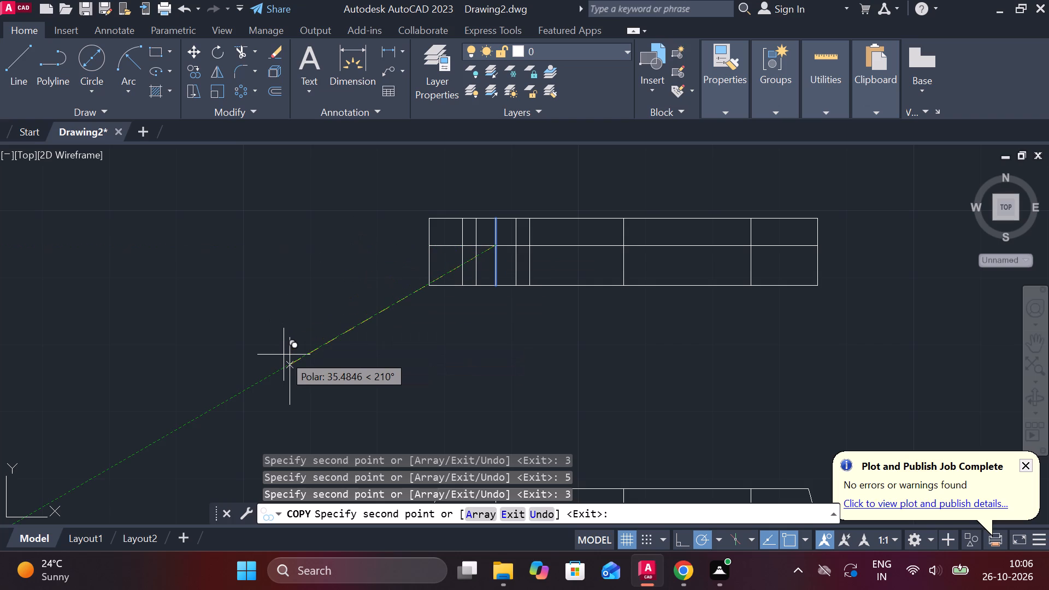
key(Escape)
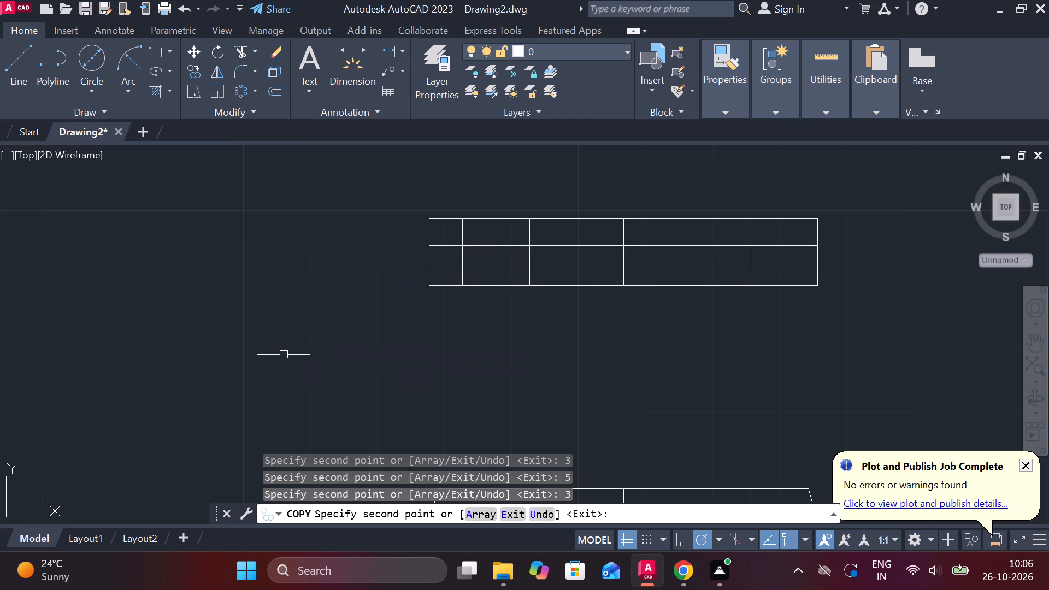
Trim the copied lines and the inner horizontal line into a stepped hole, 5-offset lines above and 3-offset lines below, around the left centre line.
scroll(490, 267, up, 2)
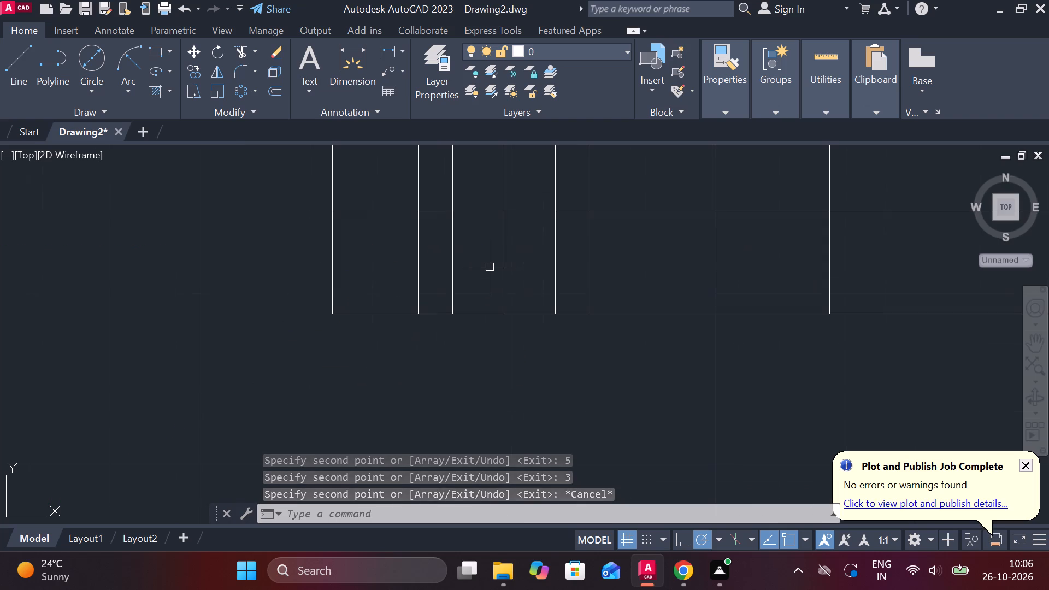
scroll(490, 267, down, 2)
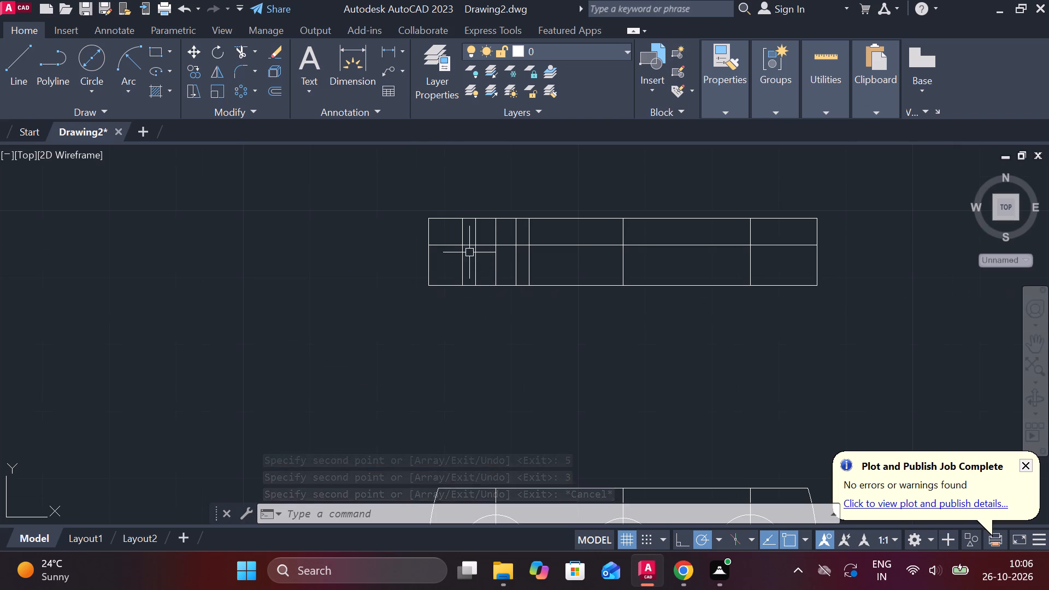
click(239, 52)
scroll(516, 238, up, 2)
click(516, 238)
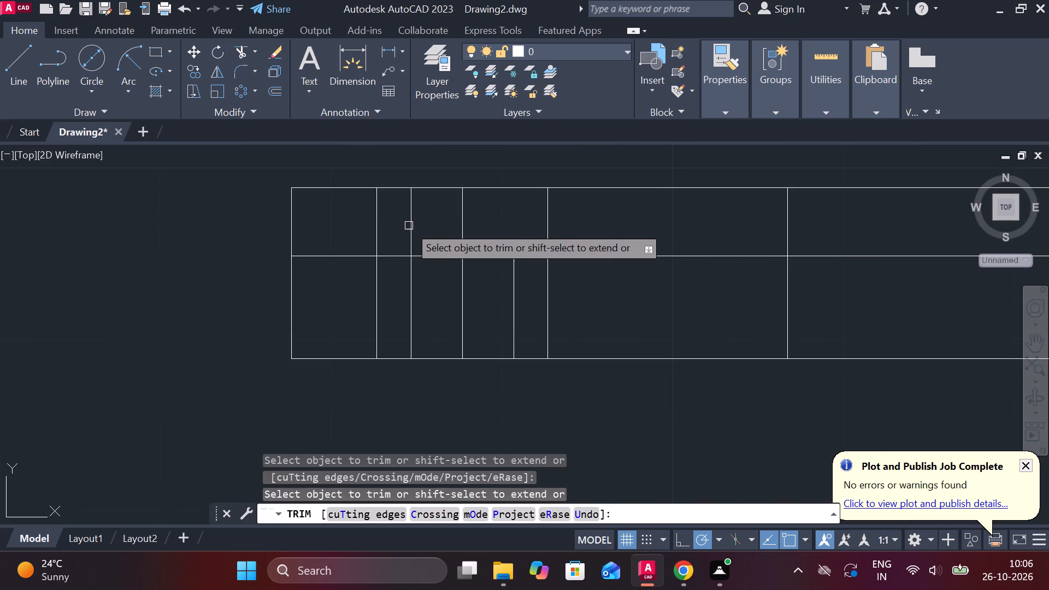
double_click(409, 226)
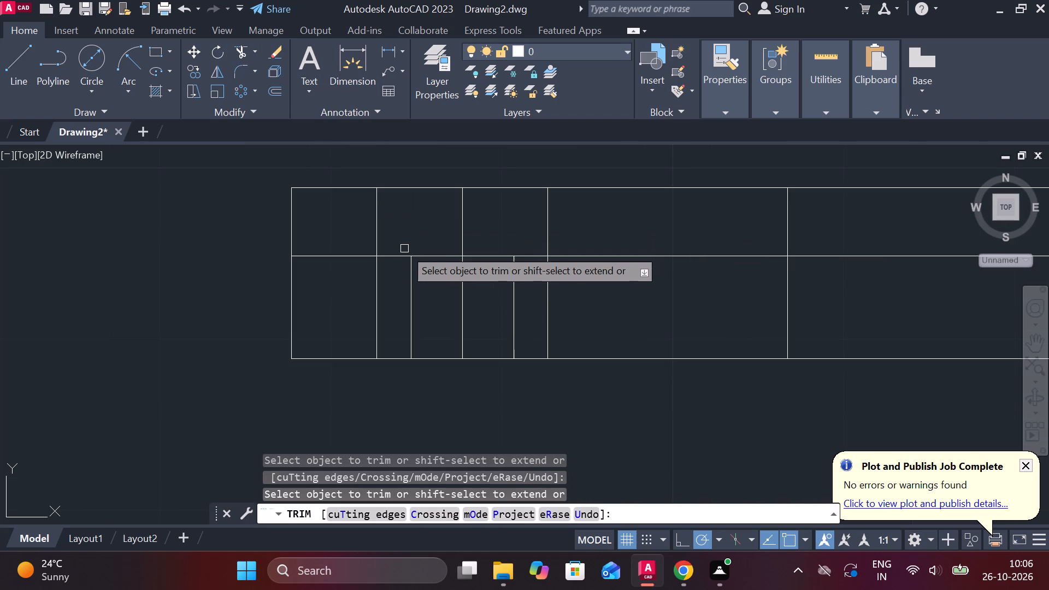
click(378, 300)
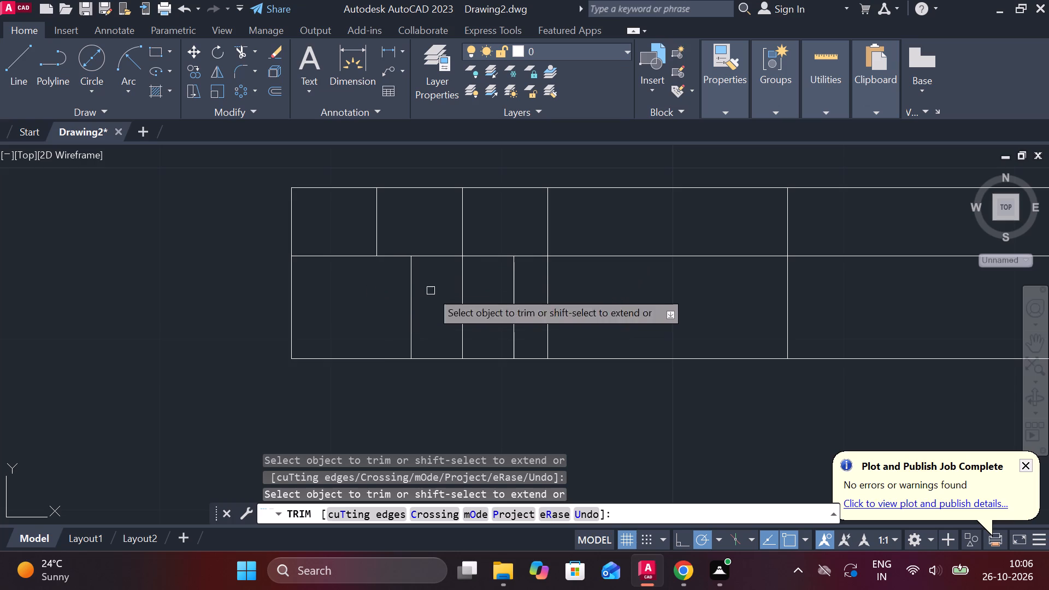
click(545, 294)
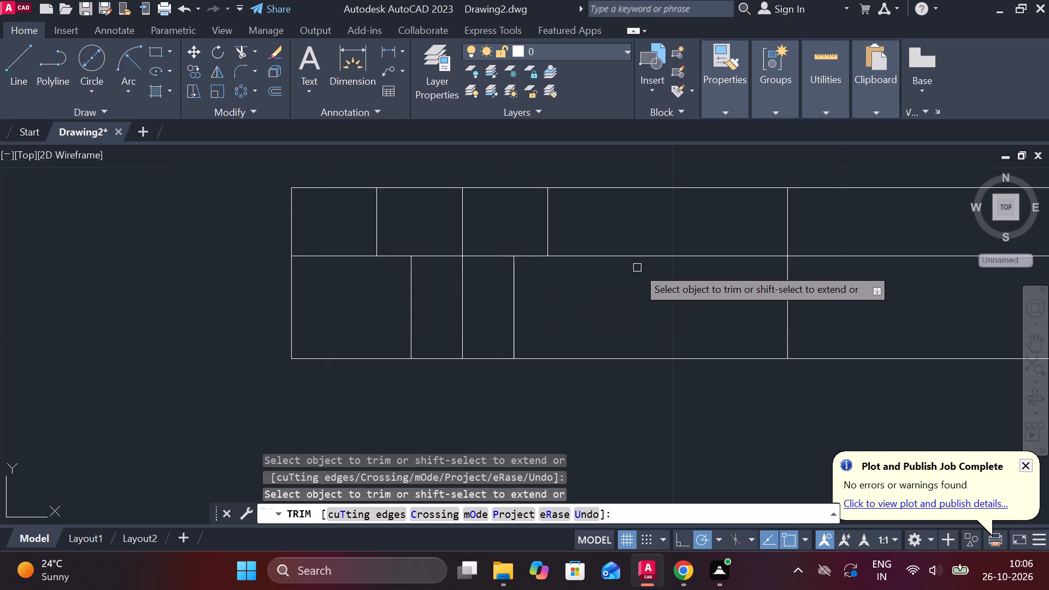
click(639, 259)
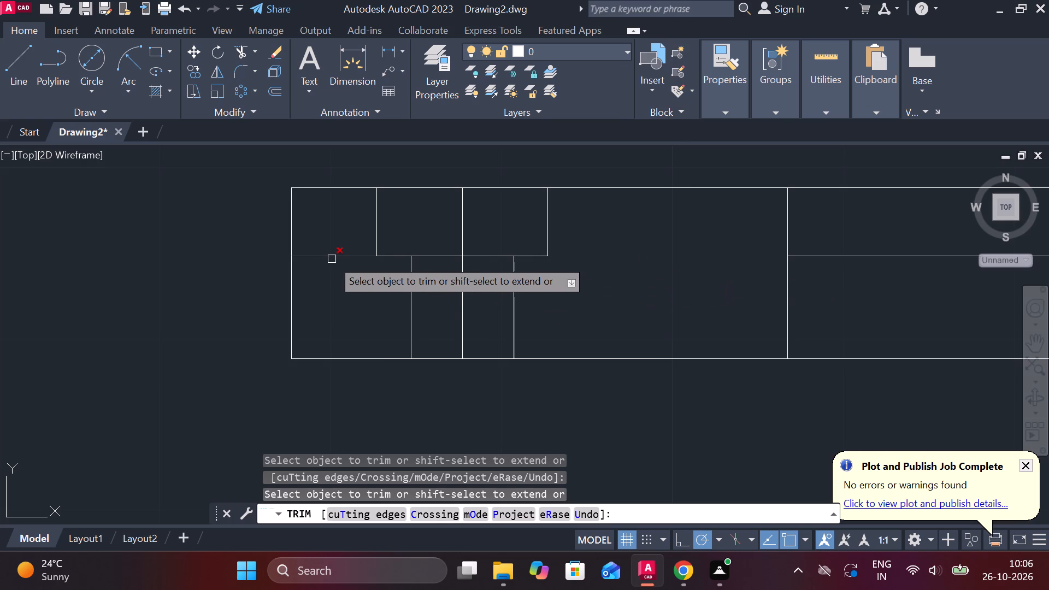
click(332, 259)
scroll(367, 318, down, 2)
scroll(420, 344, up, 3)
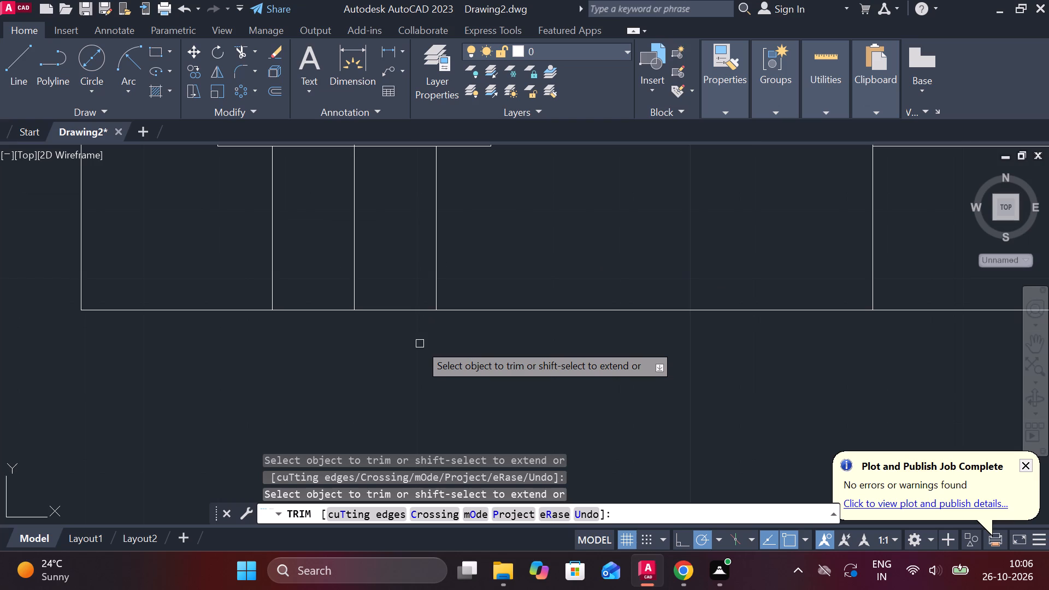
scroll(436, 302, up, 7)
scroll(476, 304, down, 3)
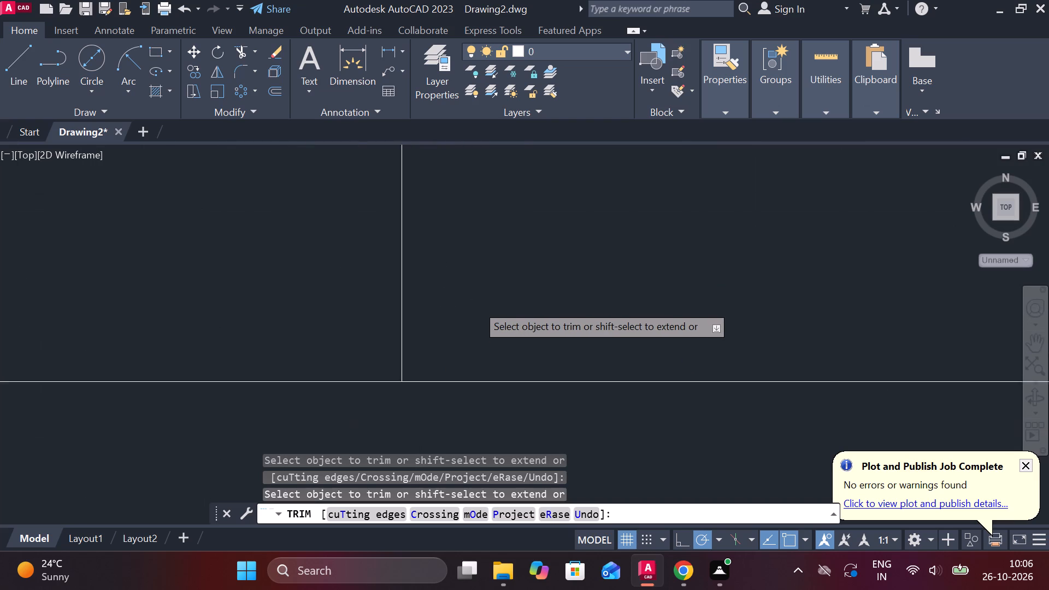
scroll(476, 304, down, 7)
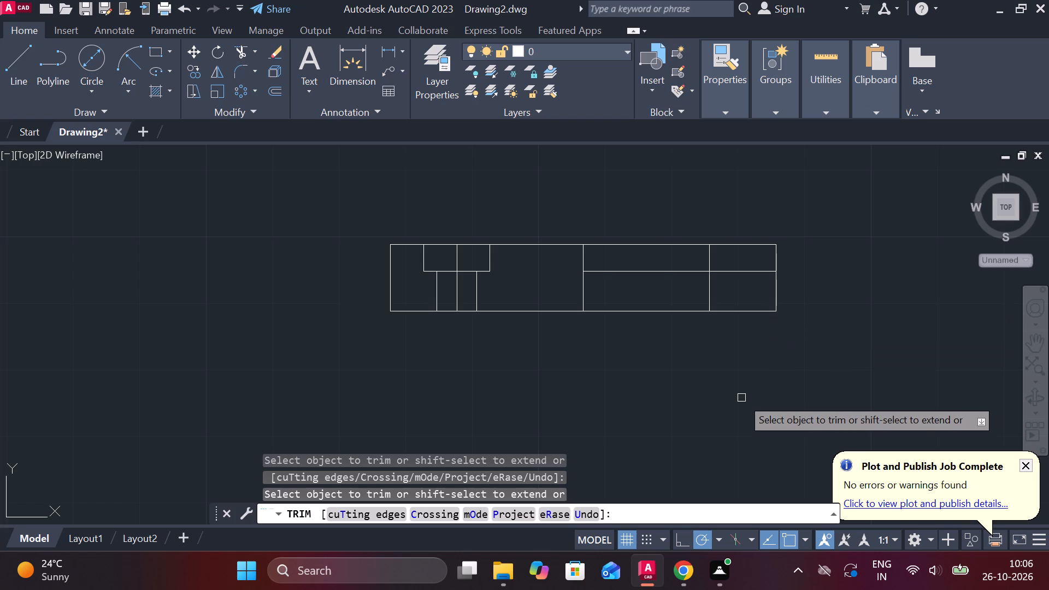
key(Escape)
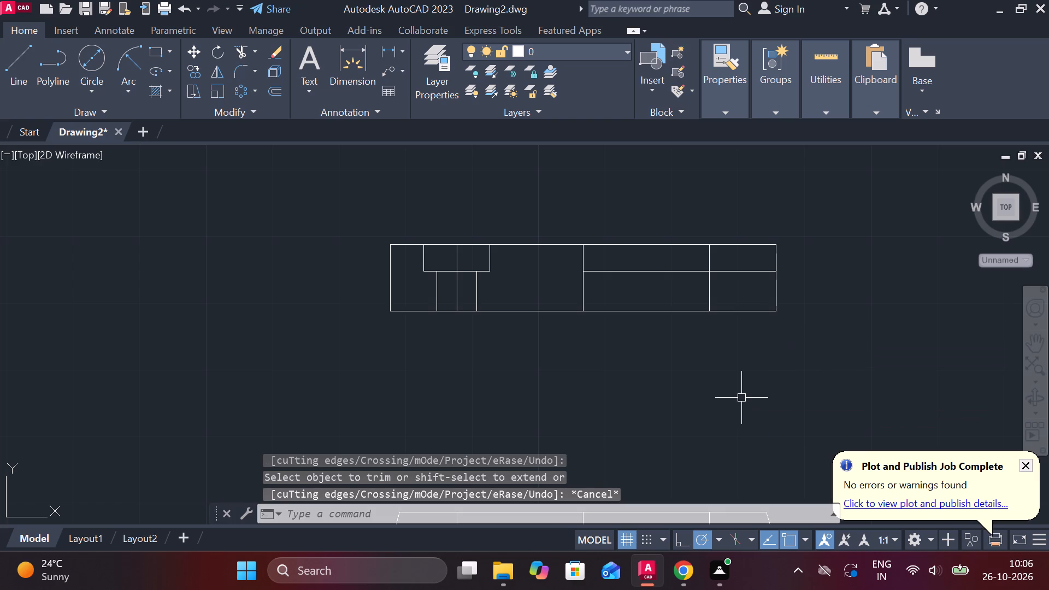
Mirror the five stepped-hole lines about the projected view's middle centre line, keeping the originals.
click(425, 262)
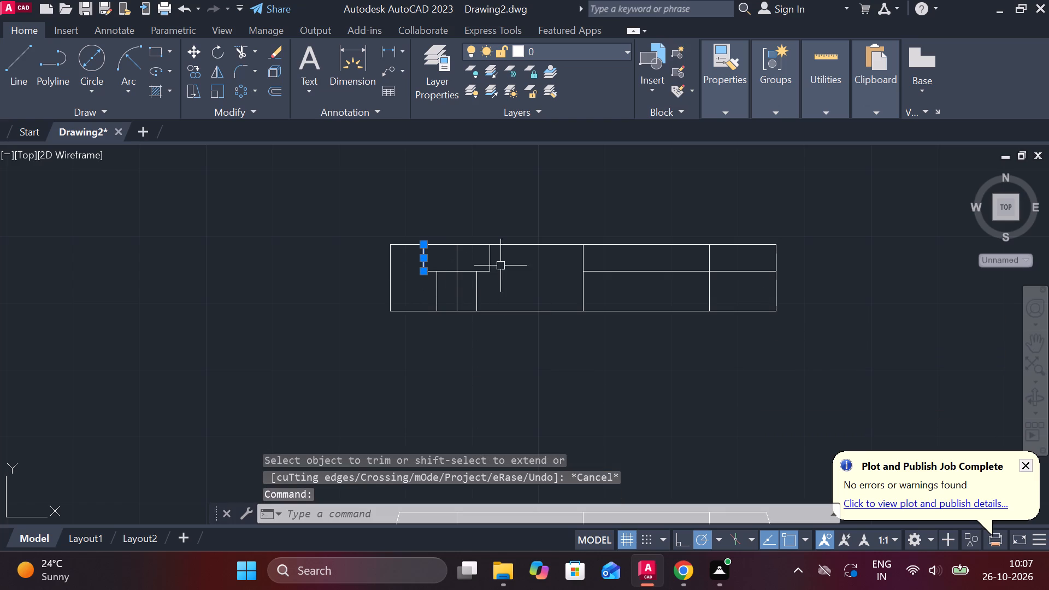
click(493, 259)
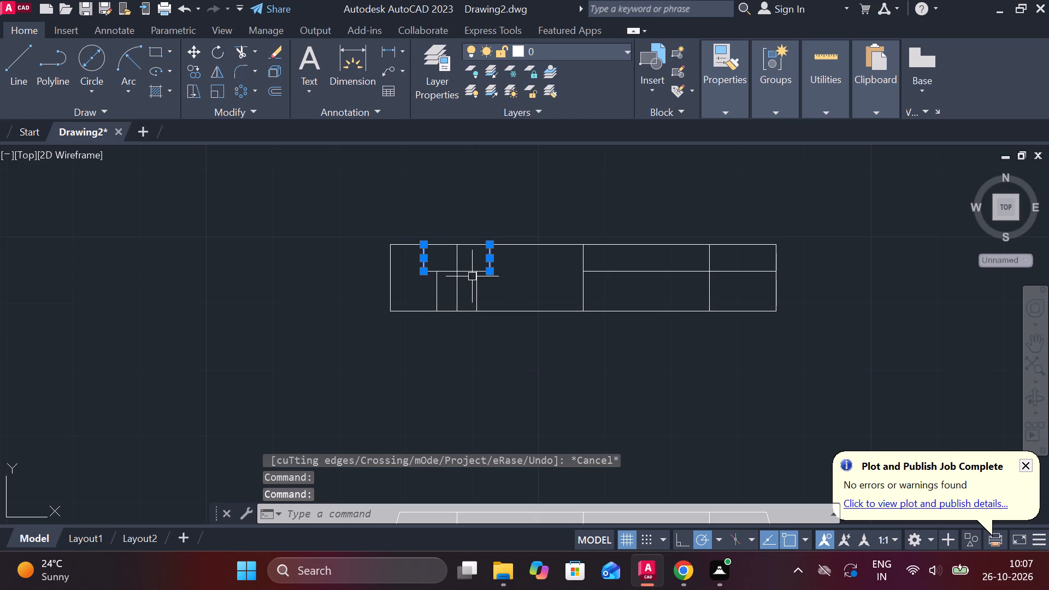
click(472, 270)
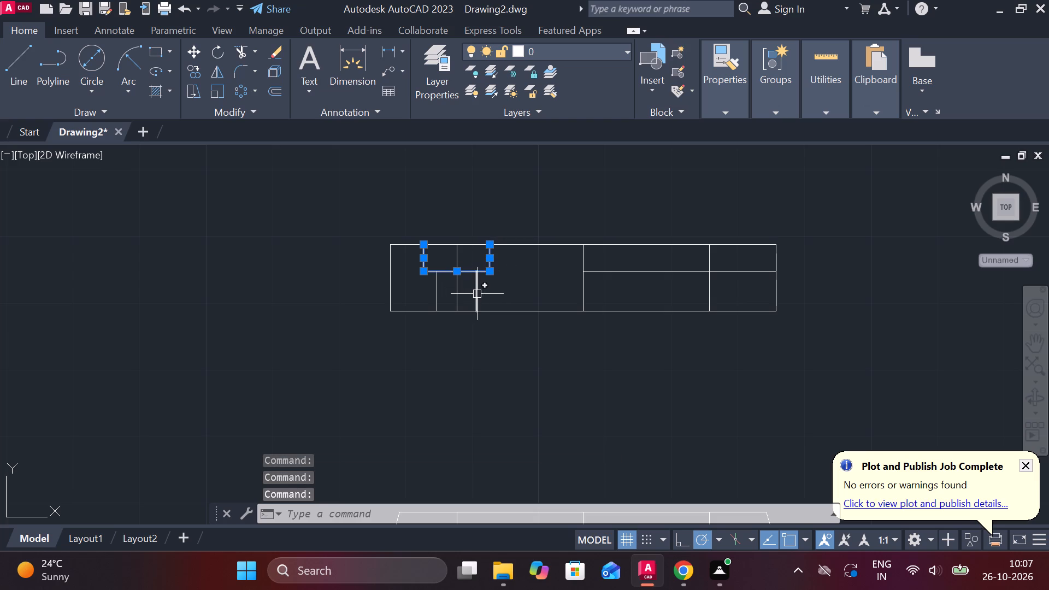
click(479, 294)
click(437, 290)
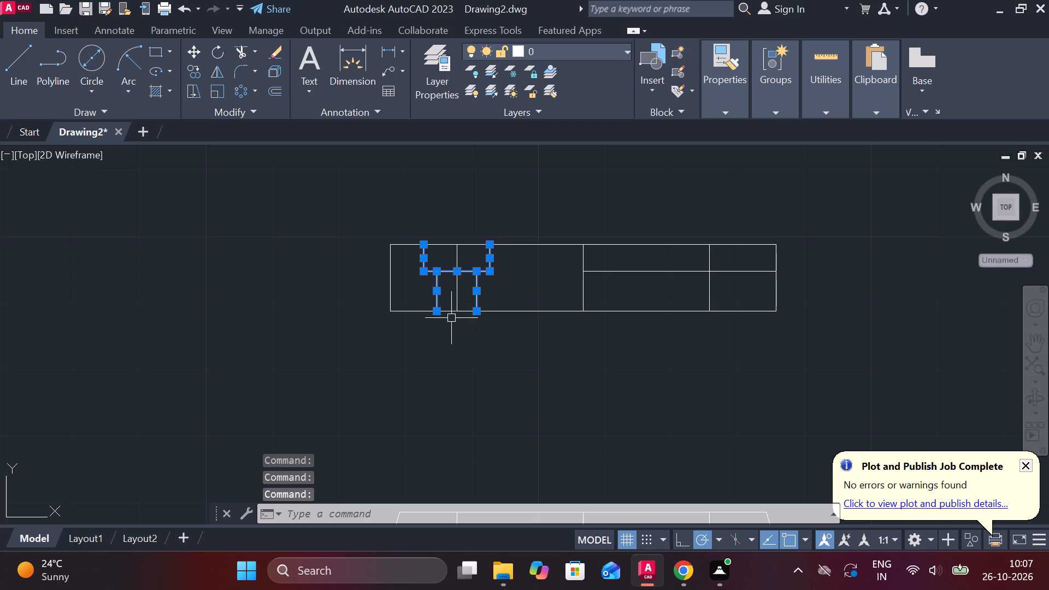
click(214, 76)
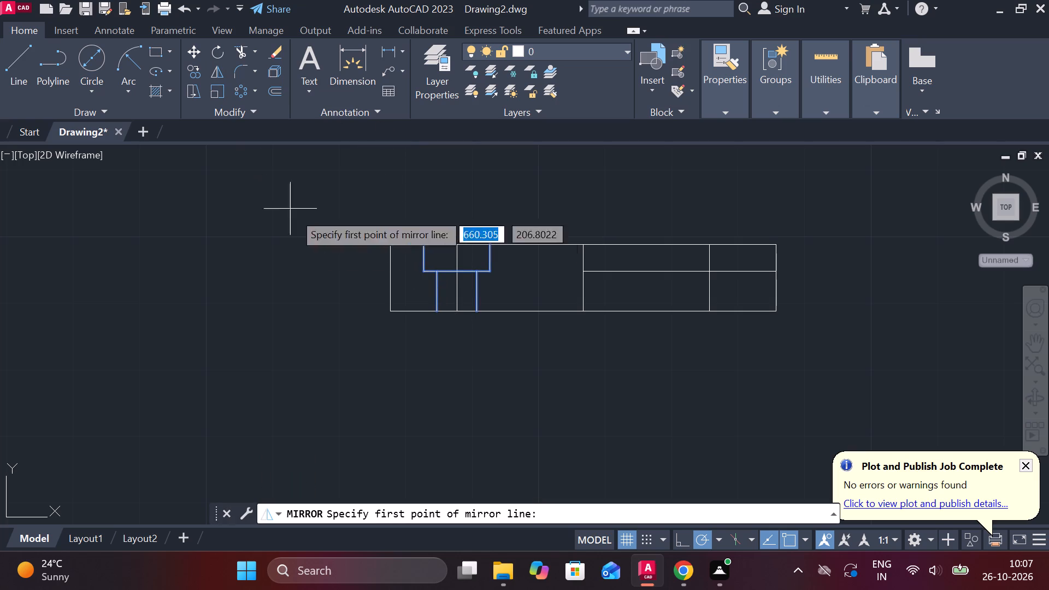
click(582, 311)
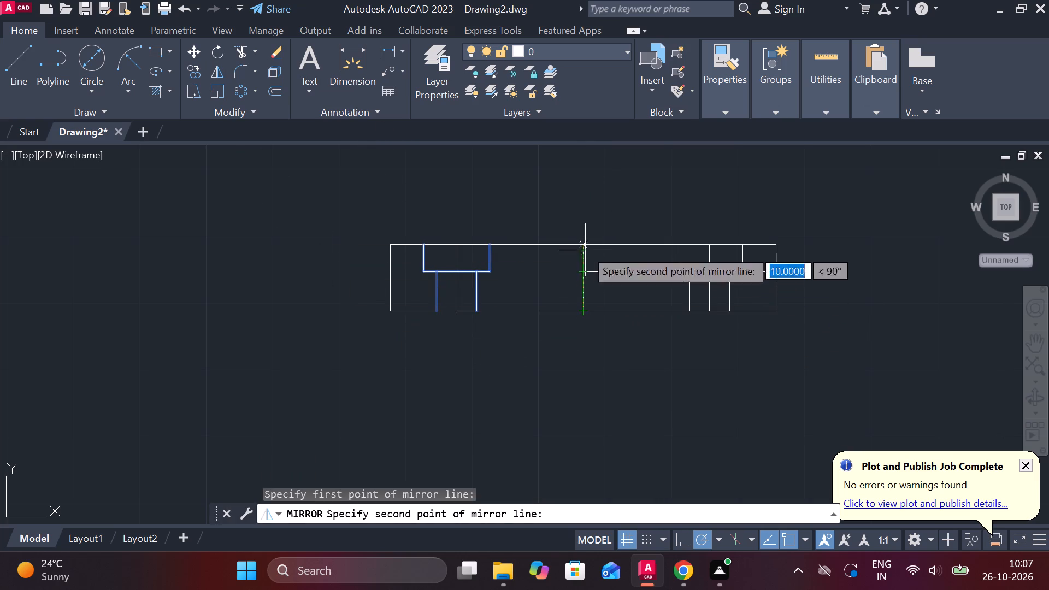
double_click(585, 247)
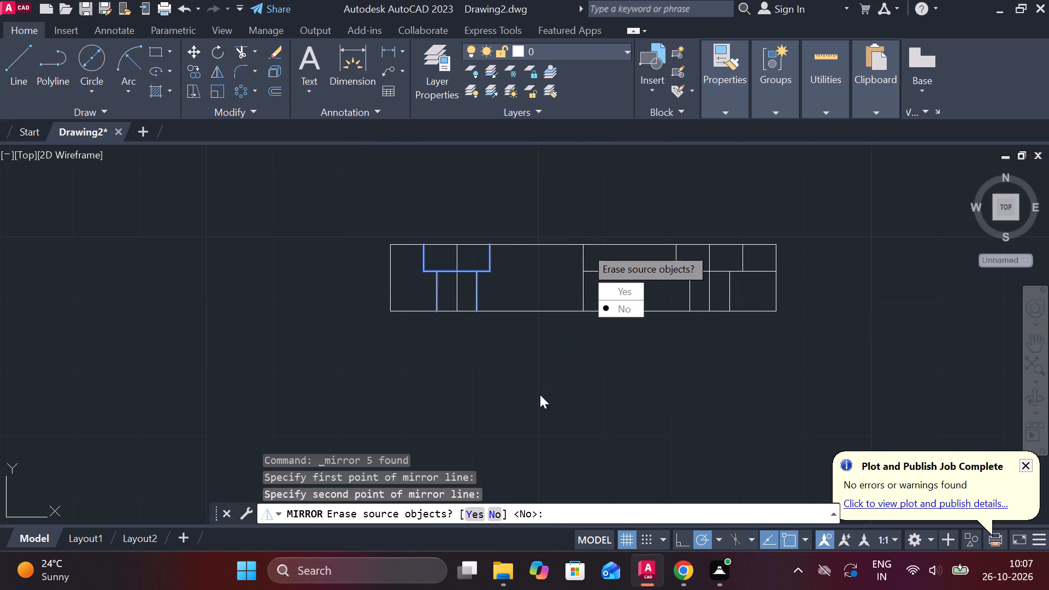
click(620, 307)
click(585, 247)
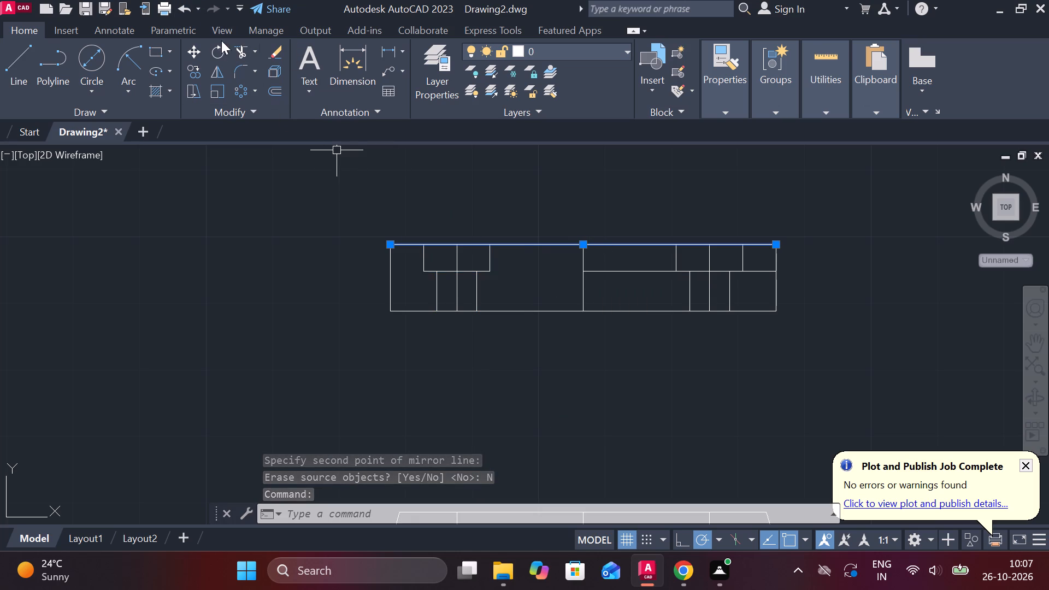
Trim away the leftover inner horizontal line on both sides of the right stepped hole.
click(246, 58)
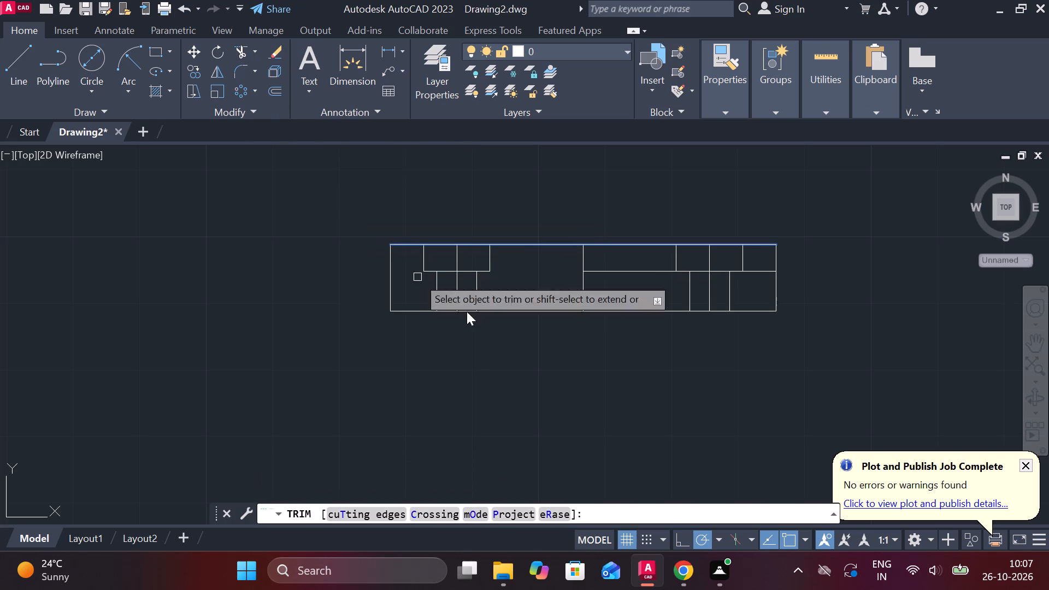
click(615, 270)
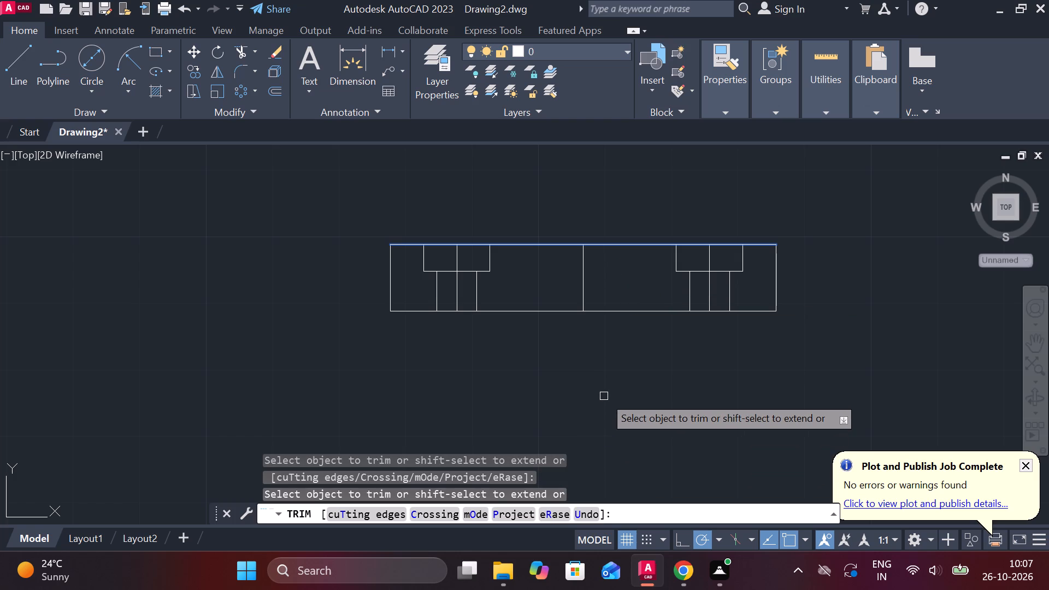
key(Escape)
key(grave)
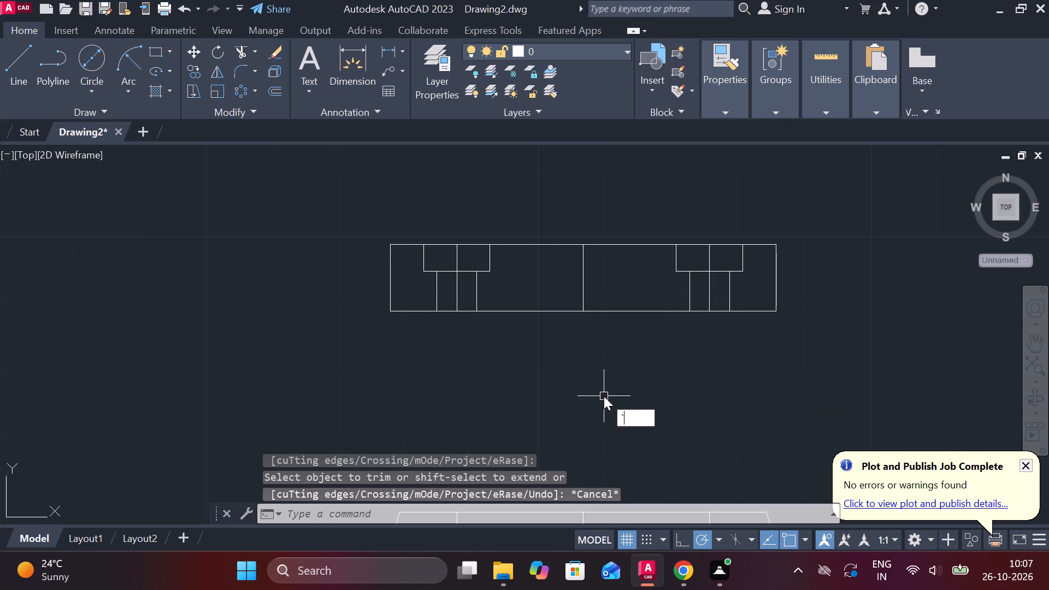
key(Escape)
key(Escape)
key(Escape)
key(Escape)
key(Escape)
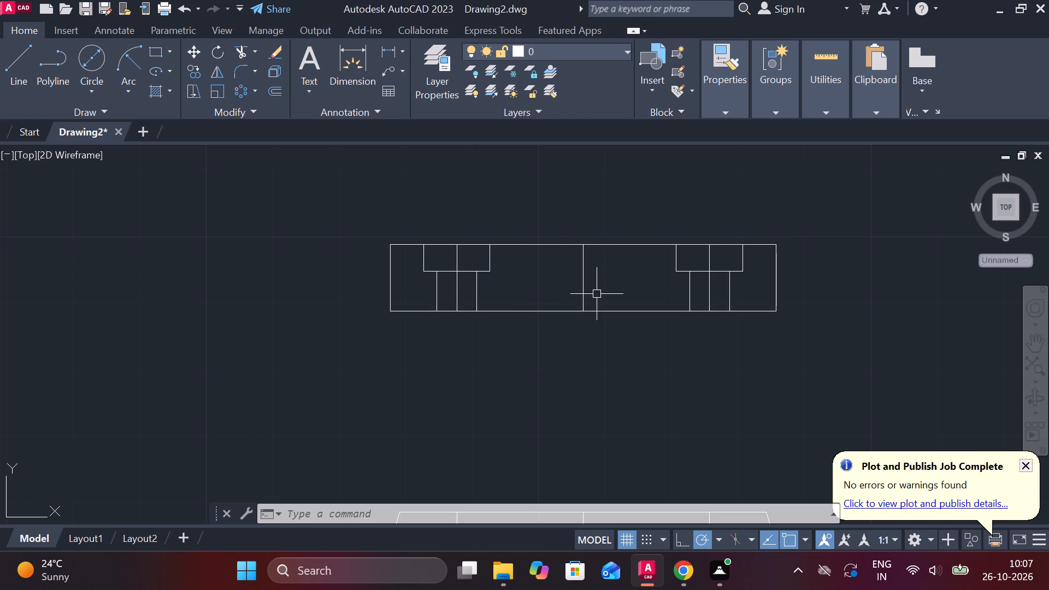
Copy the projected view's top horizontal edge 2 downward.
click(577, 247)
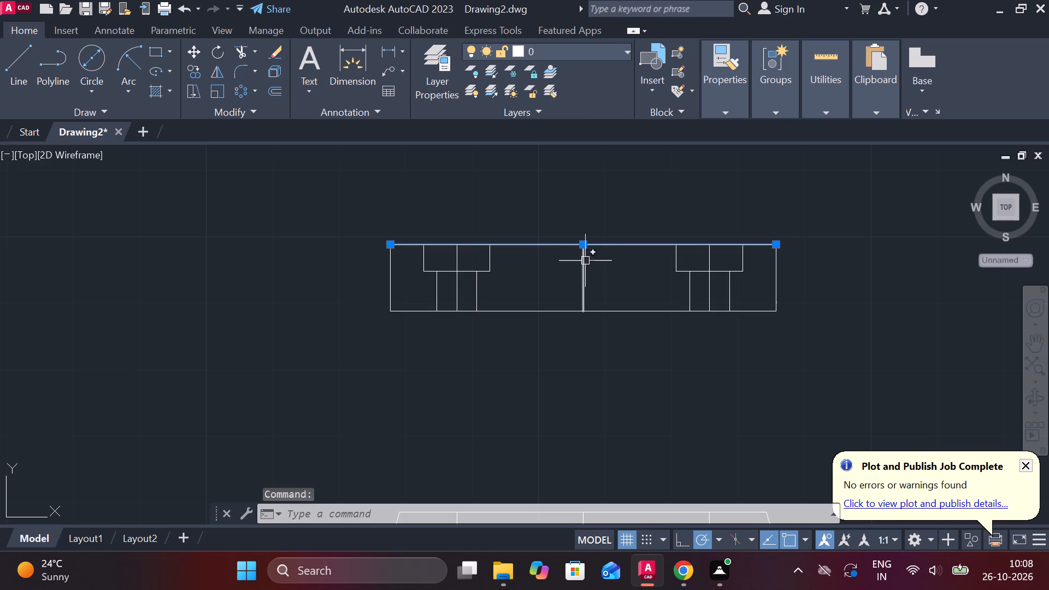
click(192, 69)
click(583, 246)
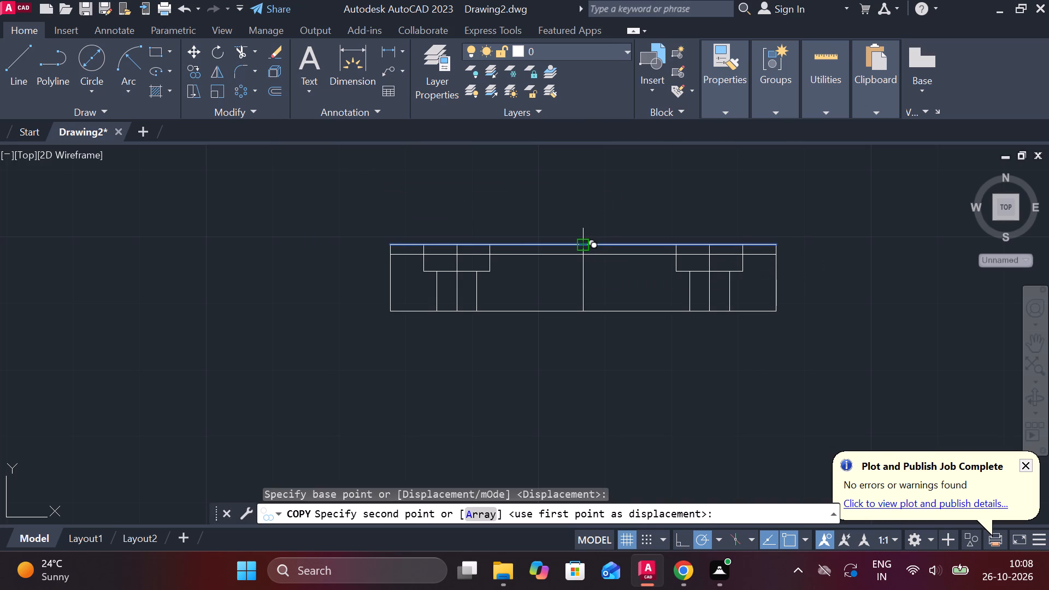
key(2)
key(Return)
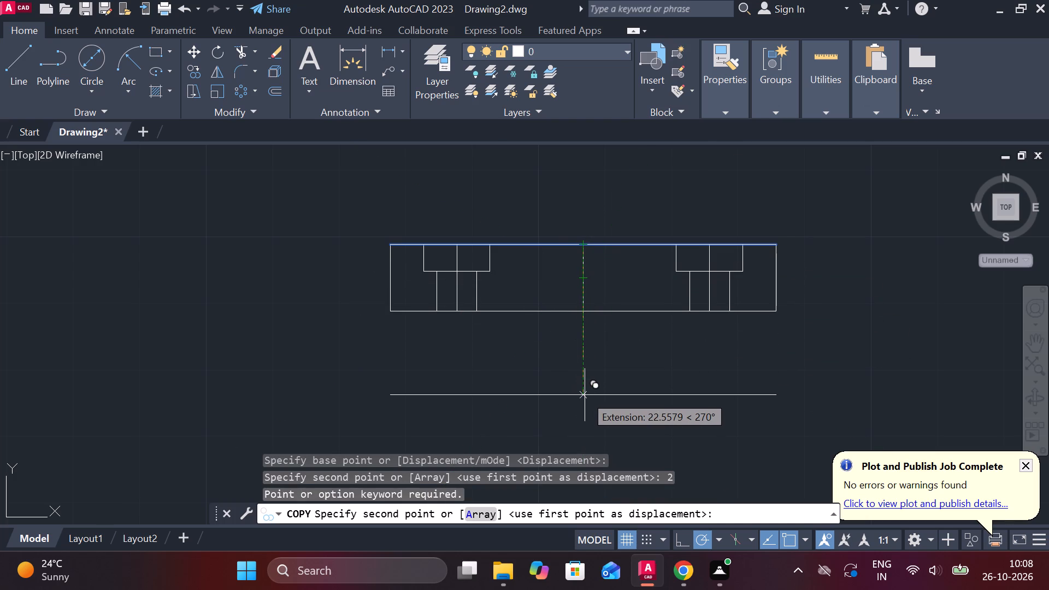
key(2)
key(Return)
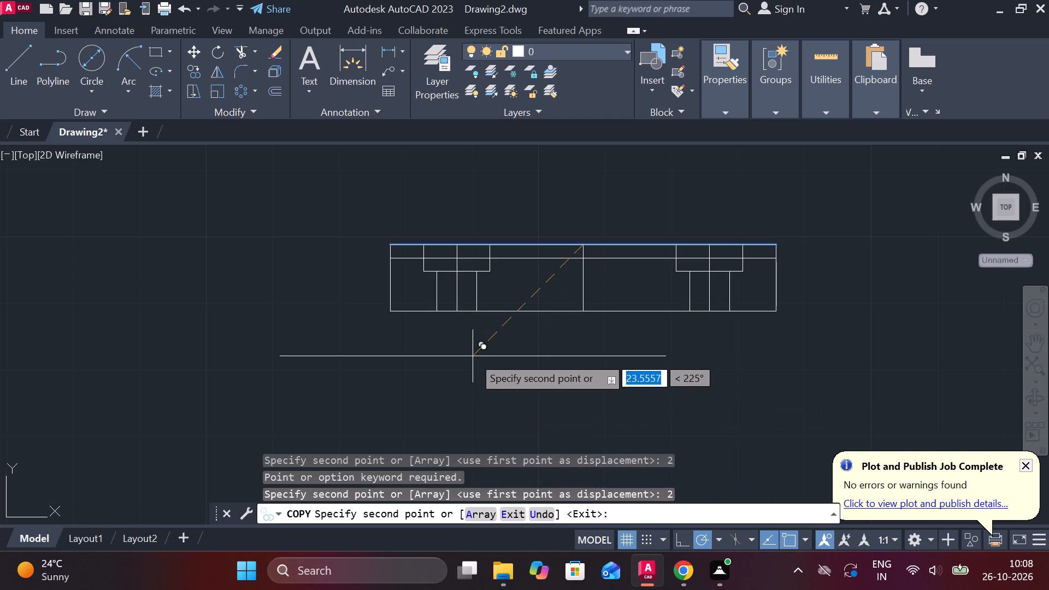
key(Escape)
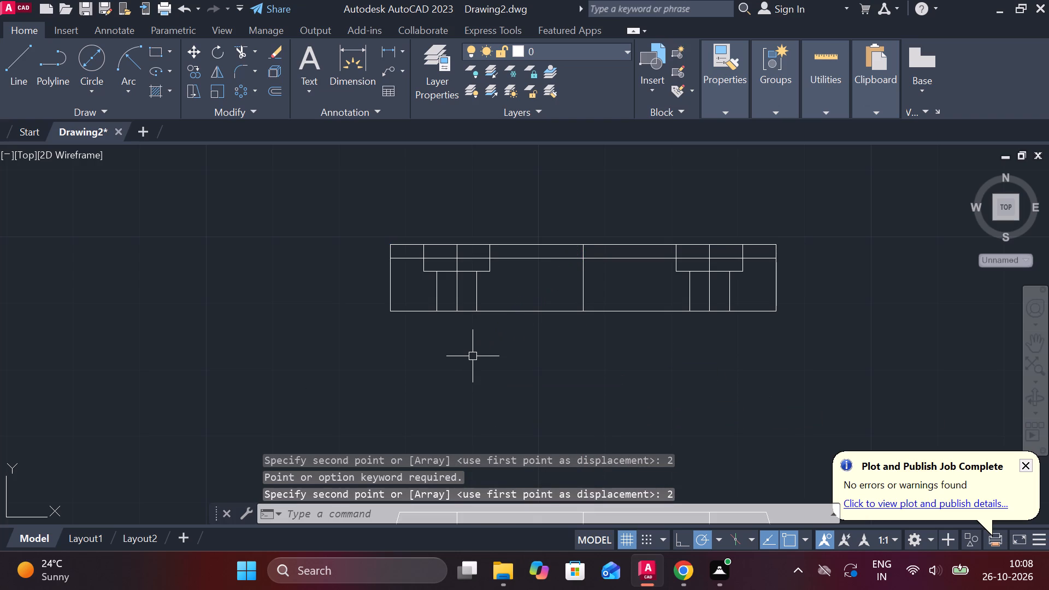
Copy the projected view's middle vertical centre line 3 to each side.
click(585, 286)
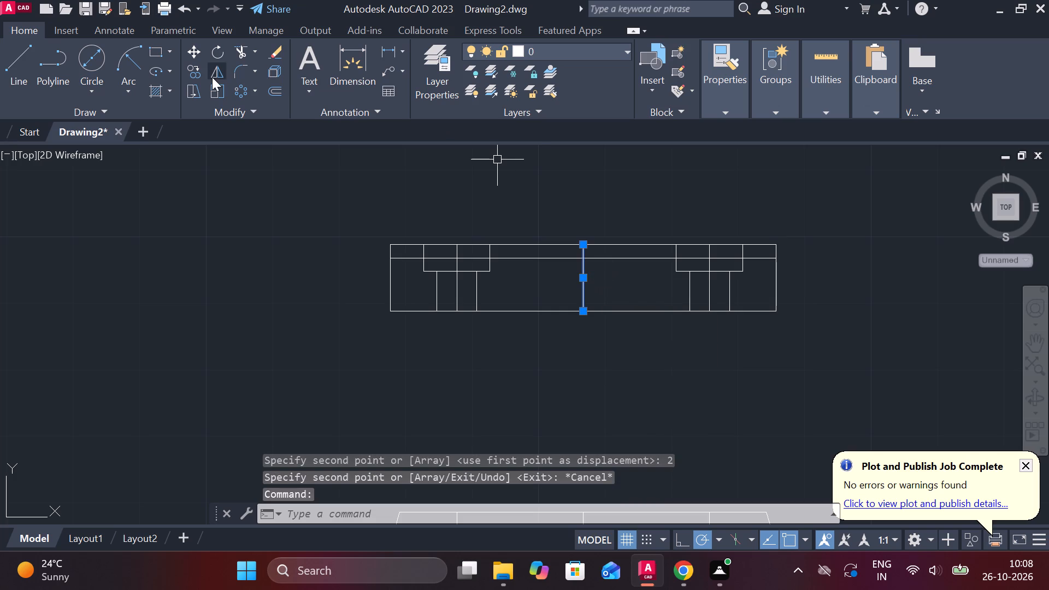
click(196, 75)
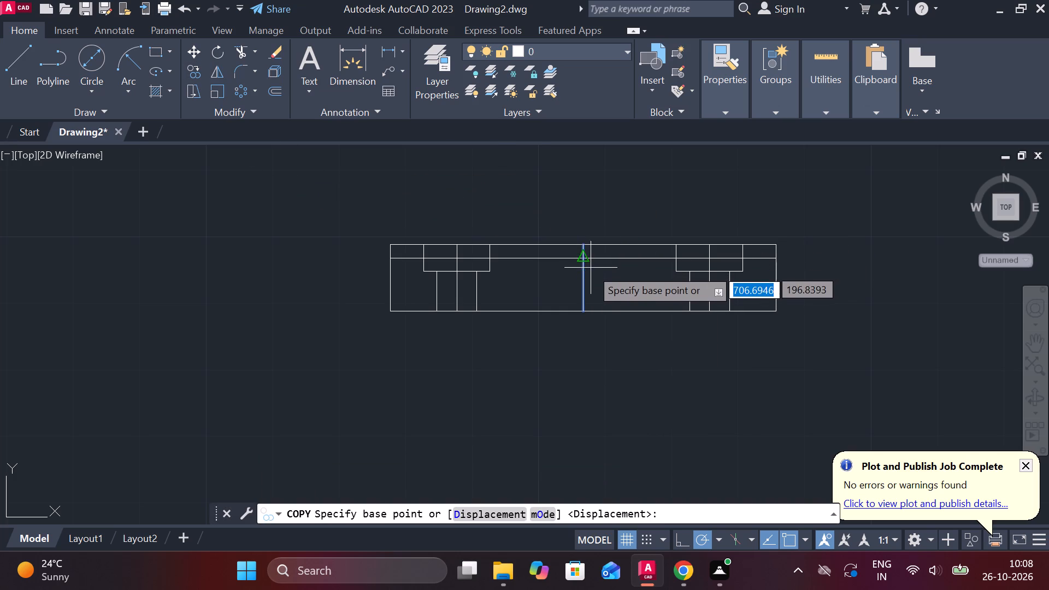
click(587, 274)
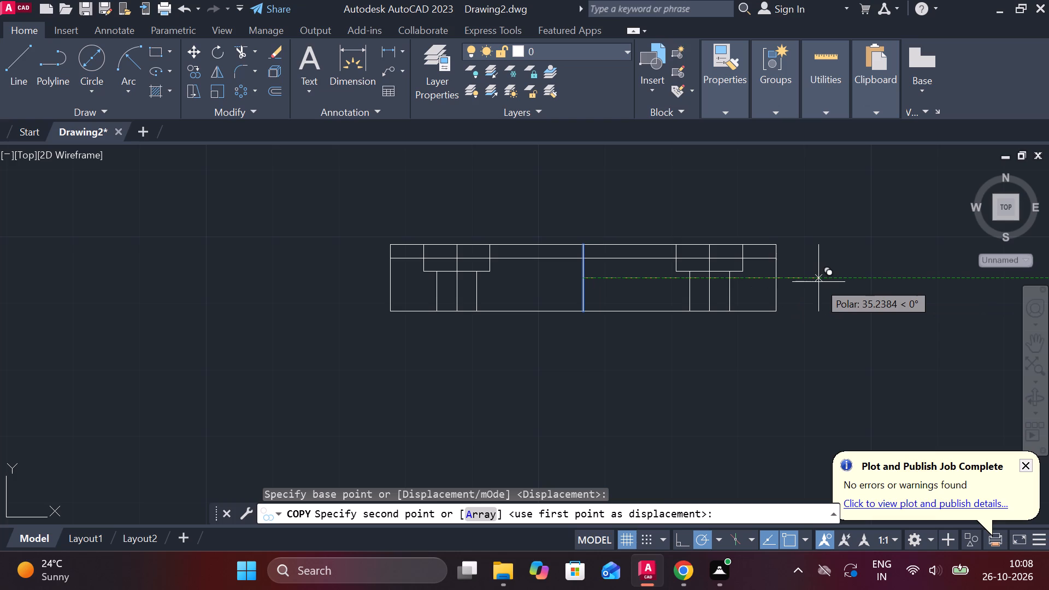
key(3)
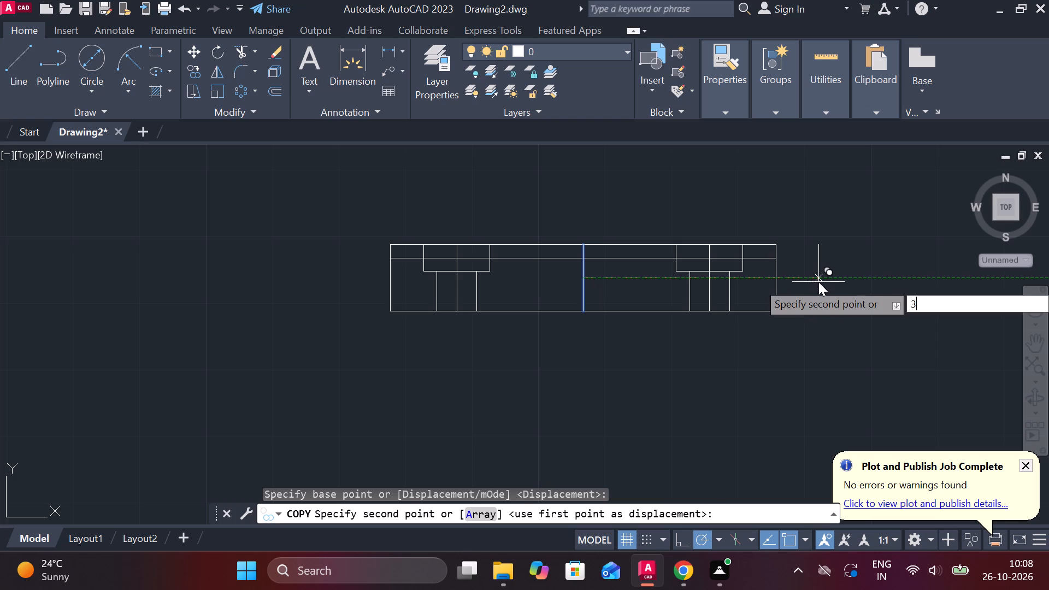
key(Return)
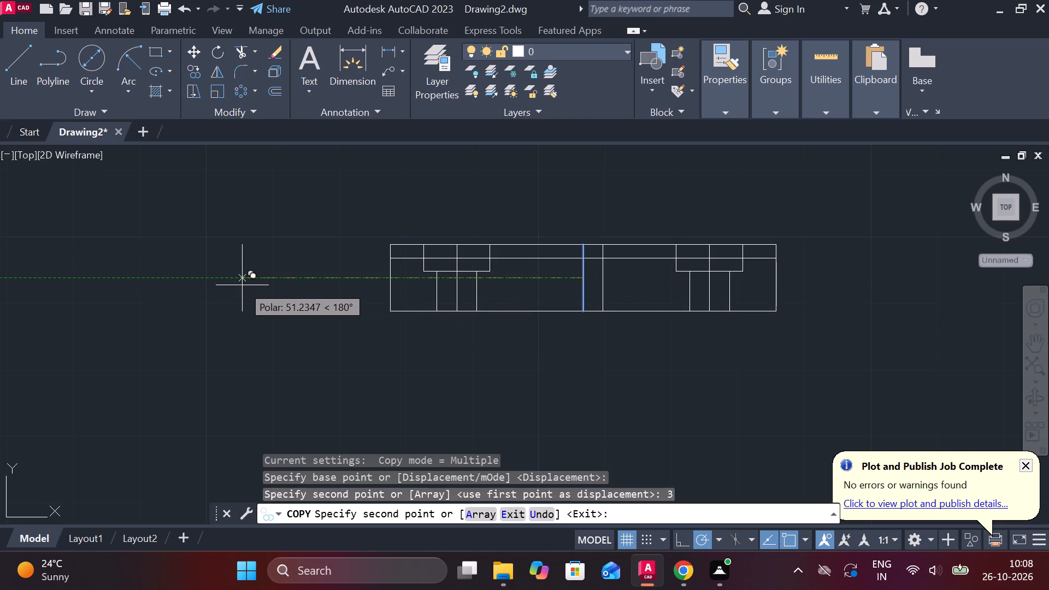
key(3)
key(Return)
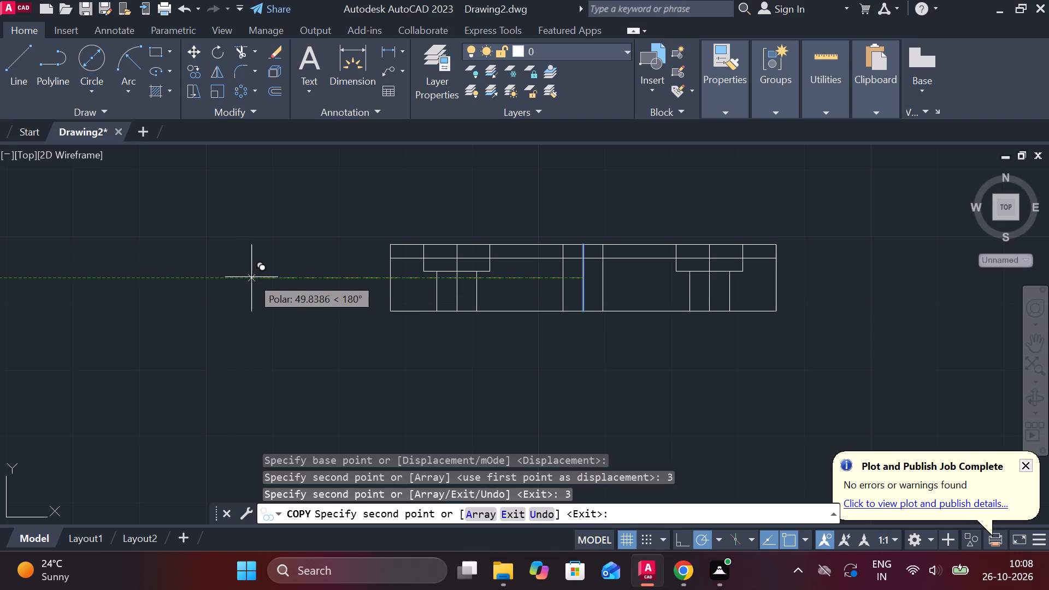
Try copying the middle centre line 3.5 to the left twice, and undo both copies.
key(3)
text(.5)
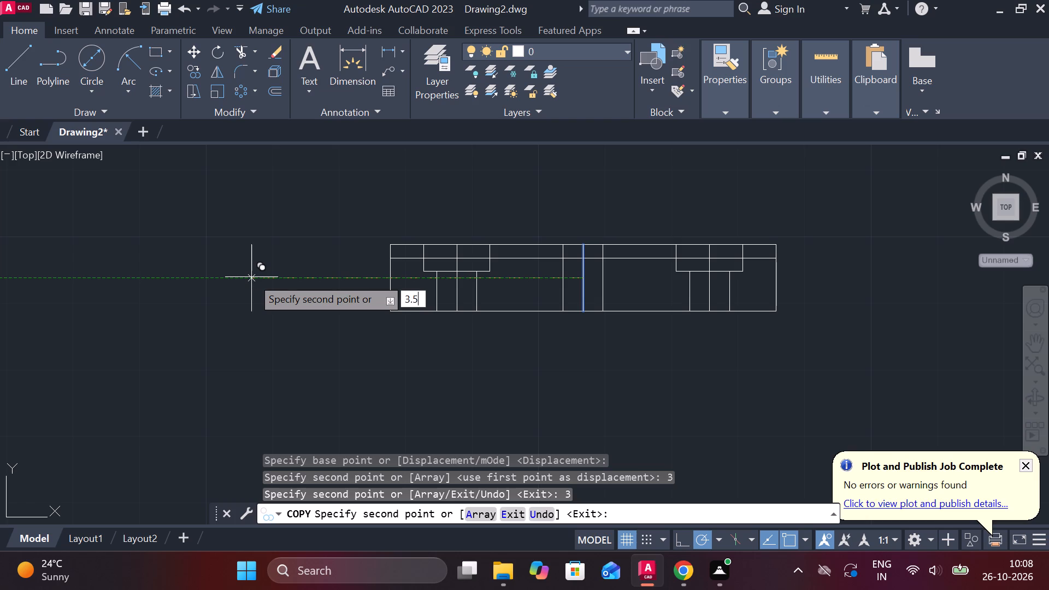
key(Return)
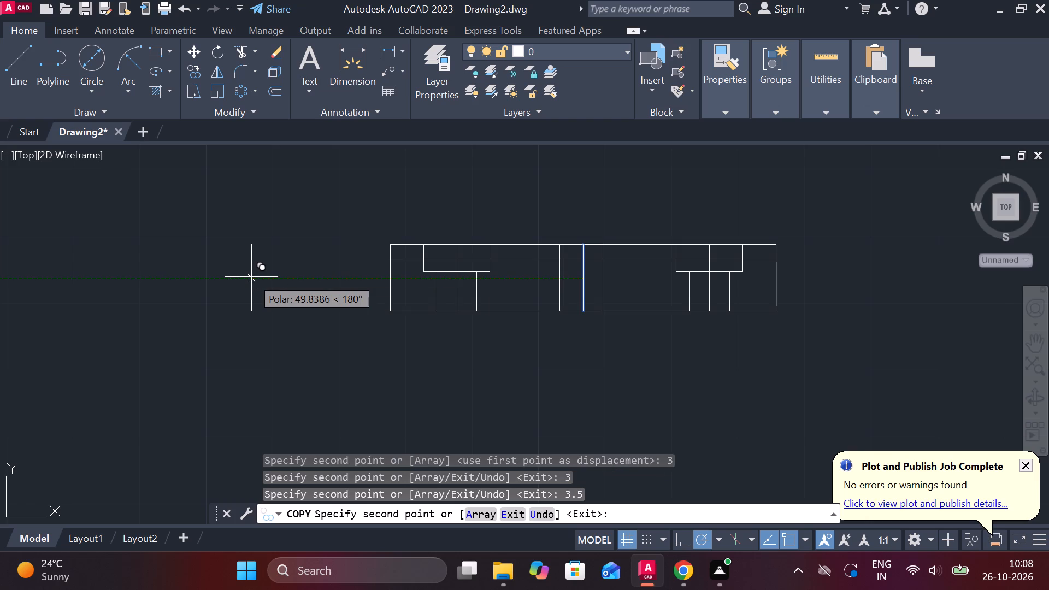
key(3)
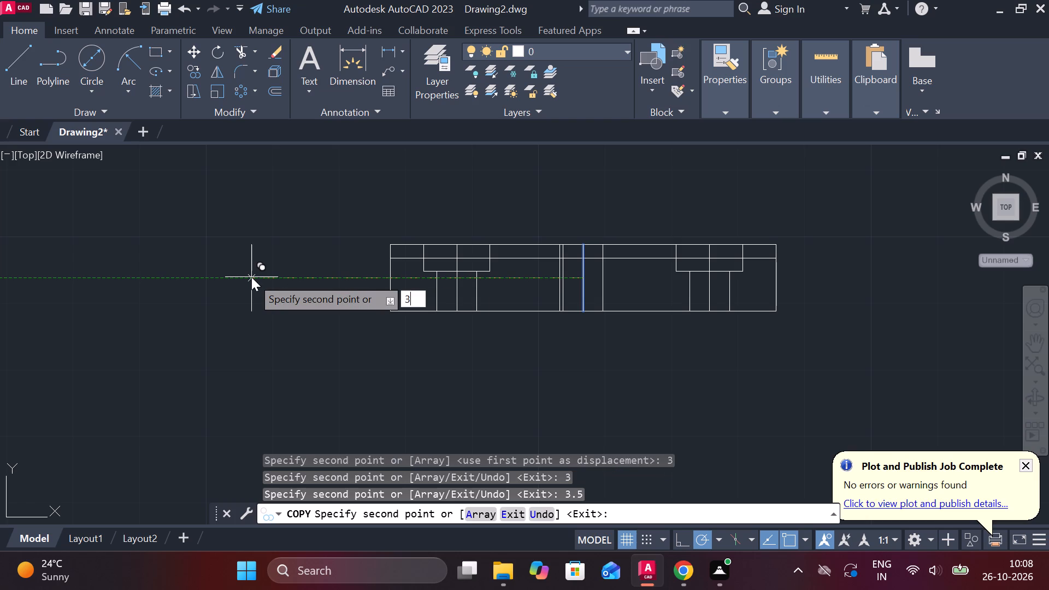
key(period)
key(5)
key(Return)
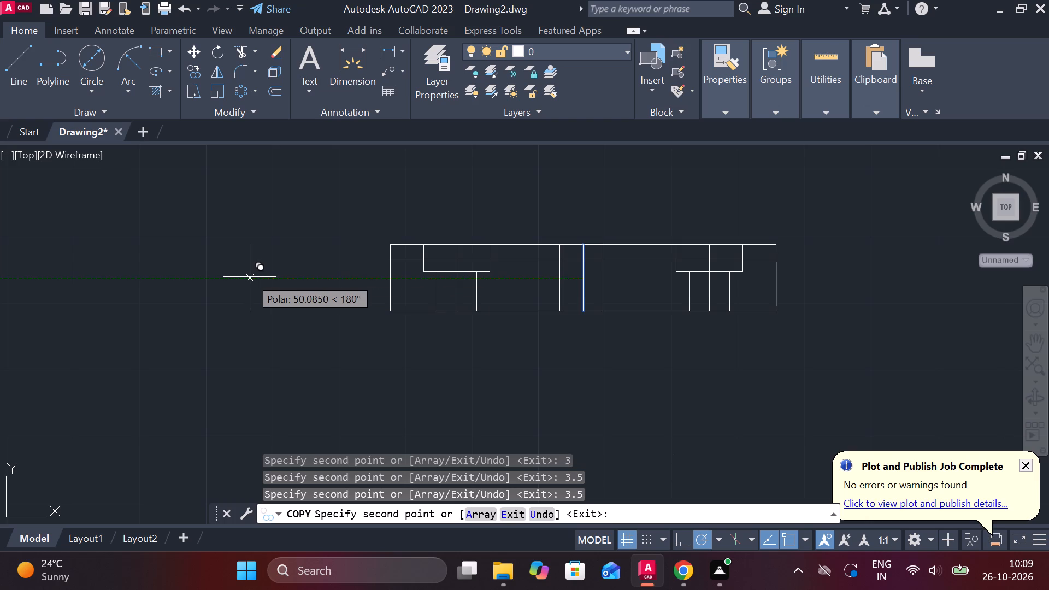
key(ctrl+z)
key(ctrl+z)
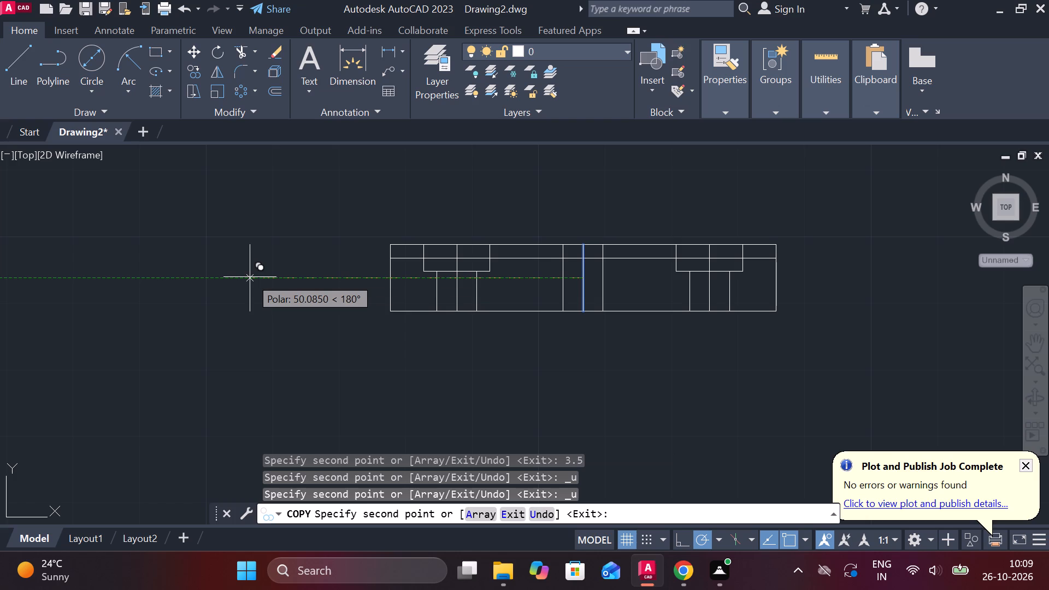
Copy the middle vertical centre line 3.5 and 5.5 to each side.
key(3)
text(.5)
key(Return)
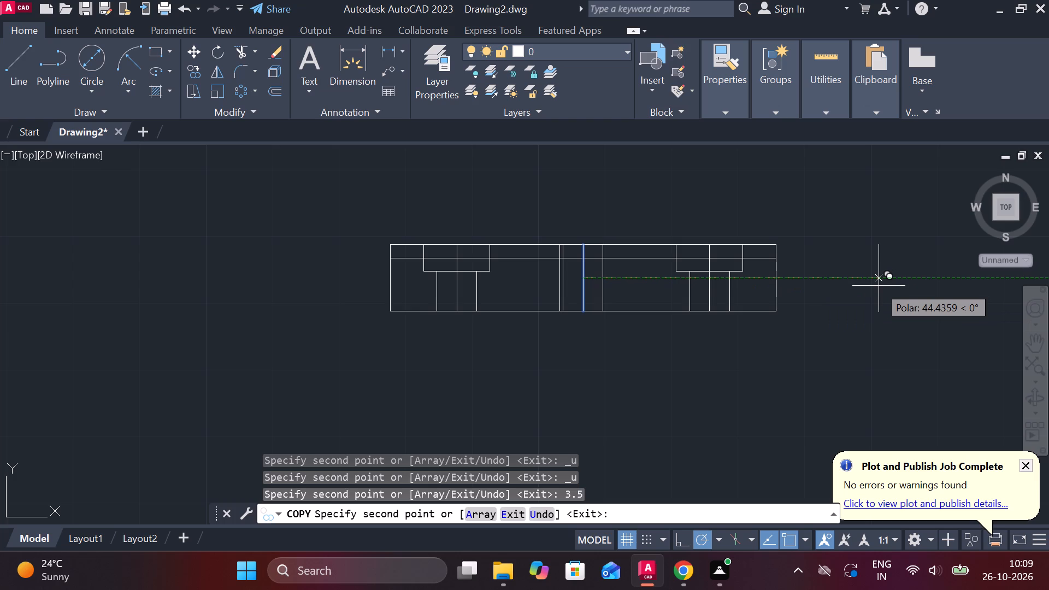
key(3)
key(period)
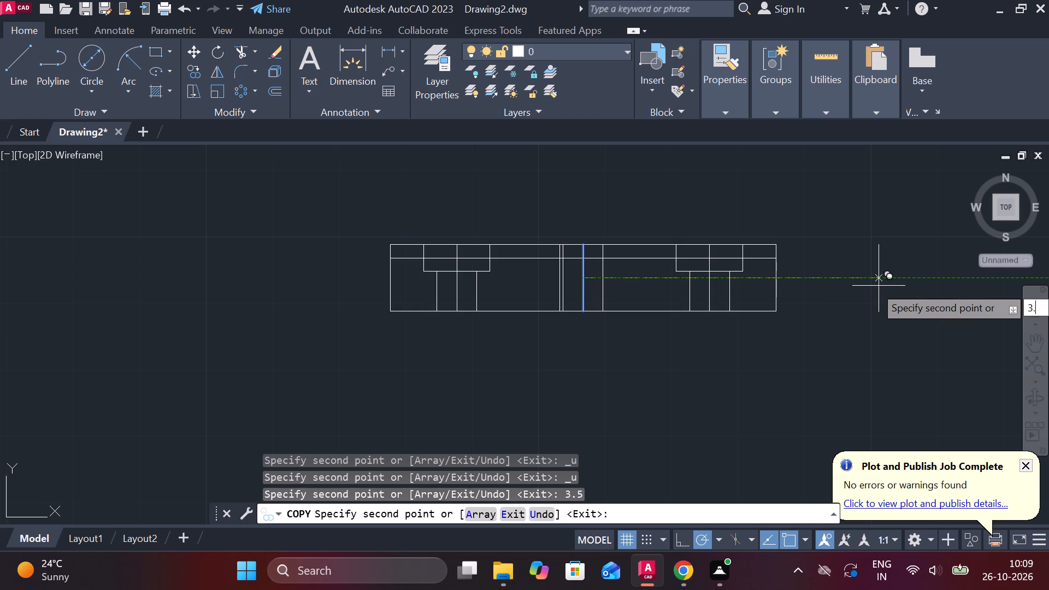
key(5)
key(Return)
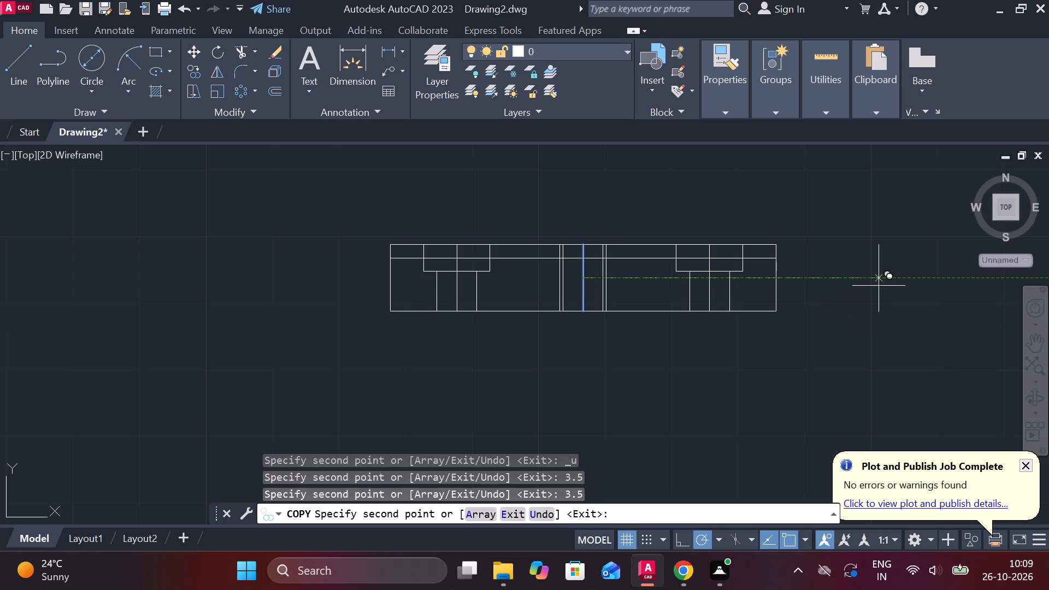
key(5)
text(.5)
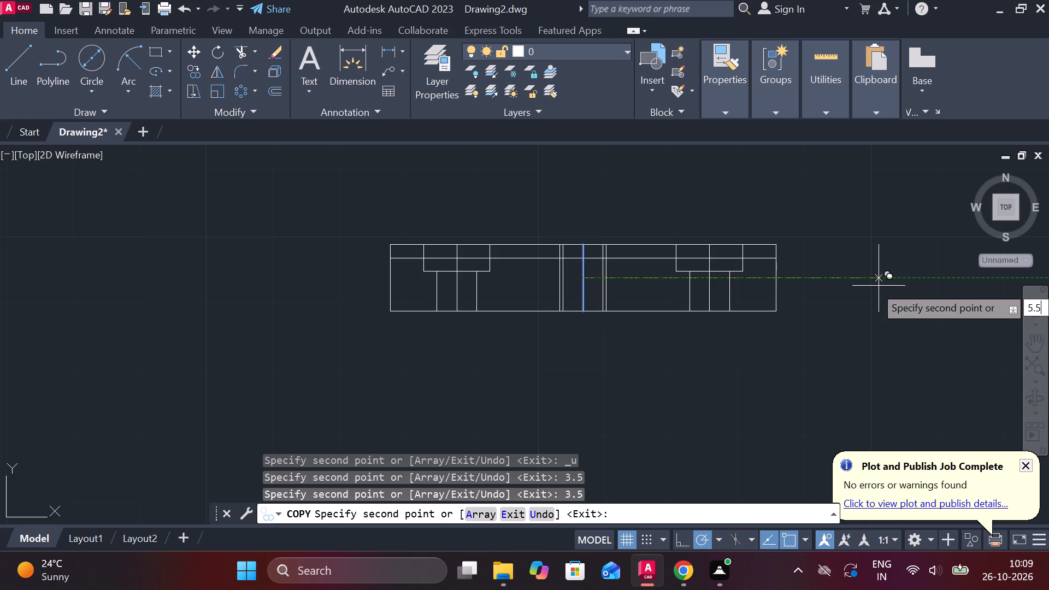
key(Return)
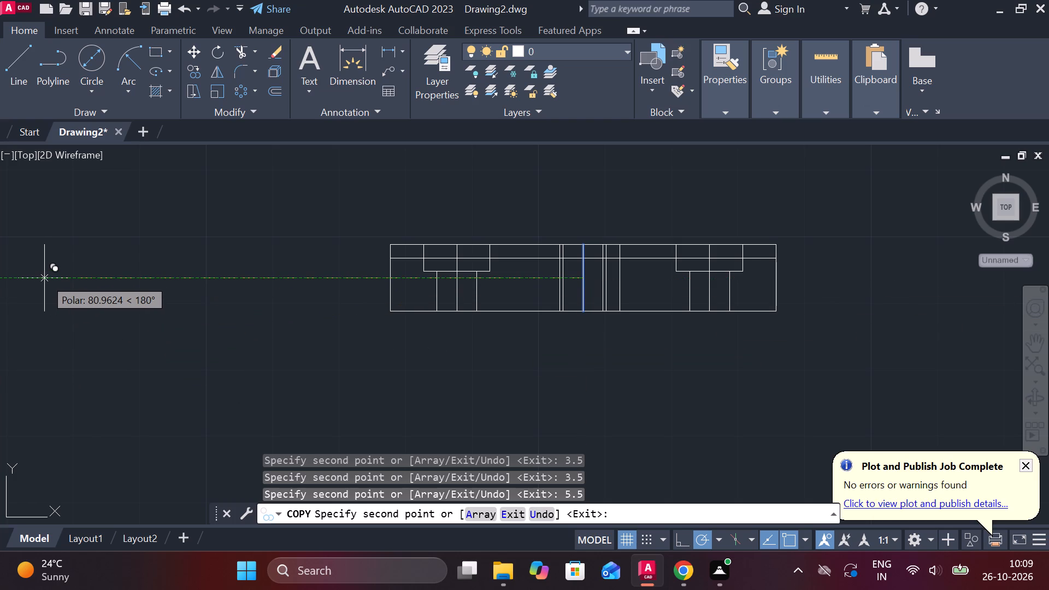
key(5)
text(.5)
key(Return)
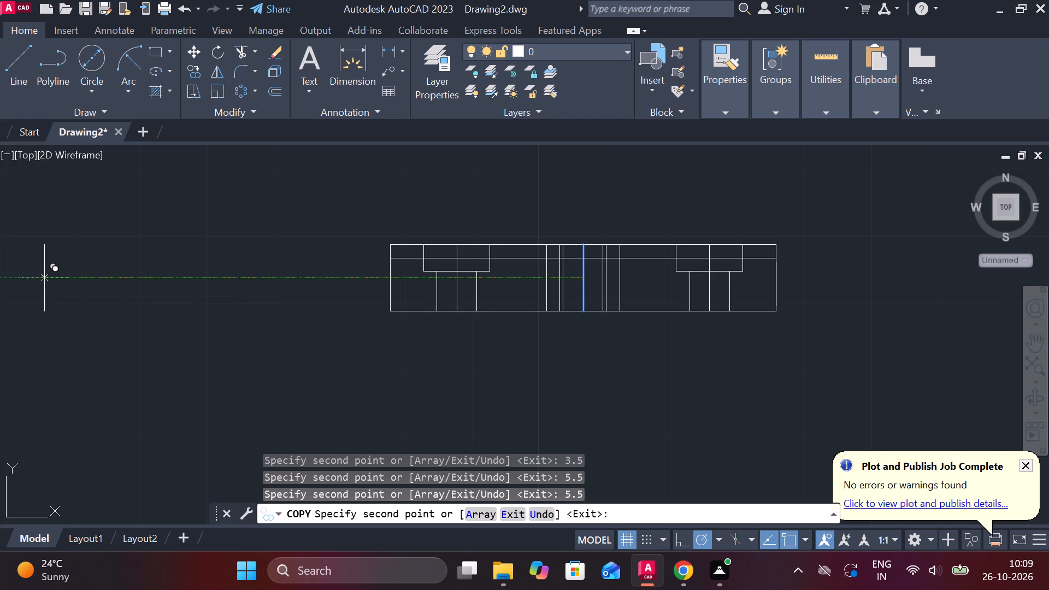
key(Escape)
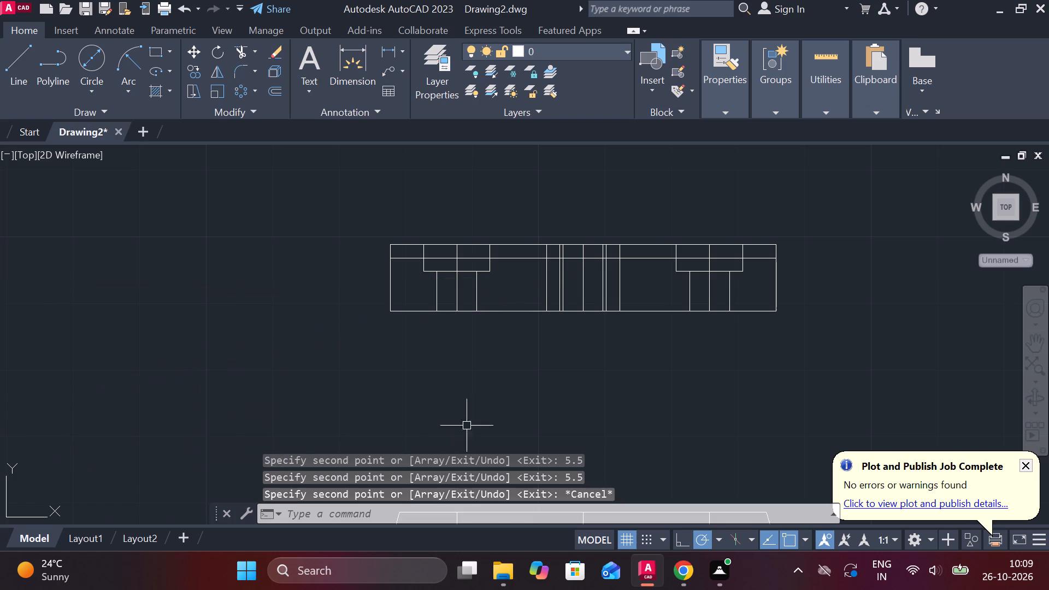
Trim the 3-offset lines above the new inner horizontal line and the 3.5-offset lines below it, around the middle centre line.
scroll(600, 339, up, 2)
scroll(600, 339, down, 2)
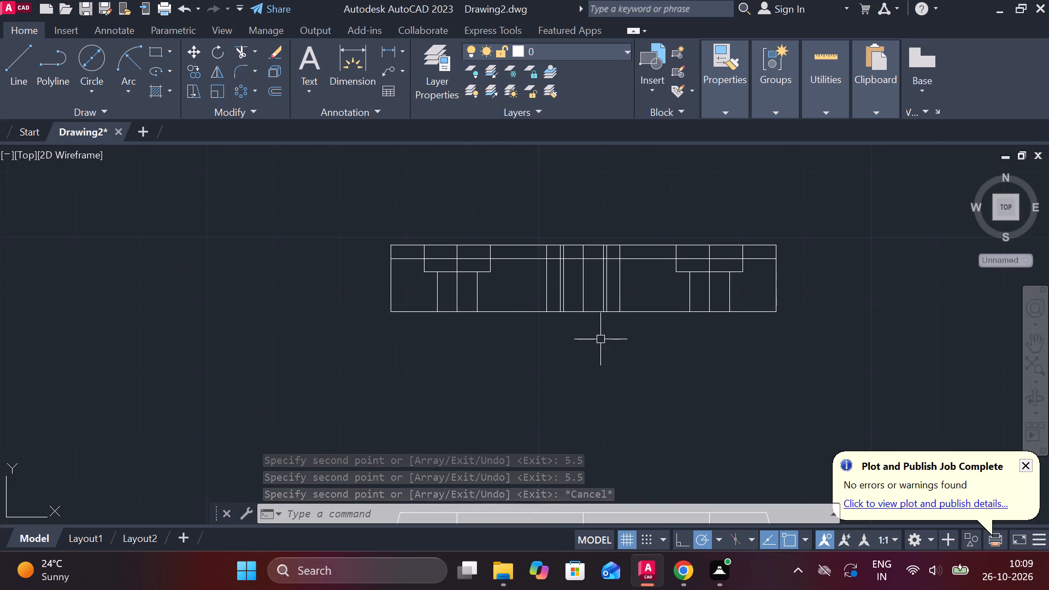
scroll(585, 239, up, 2)
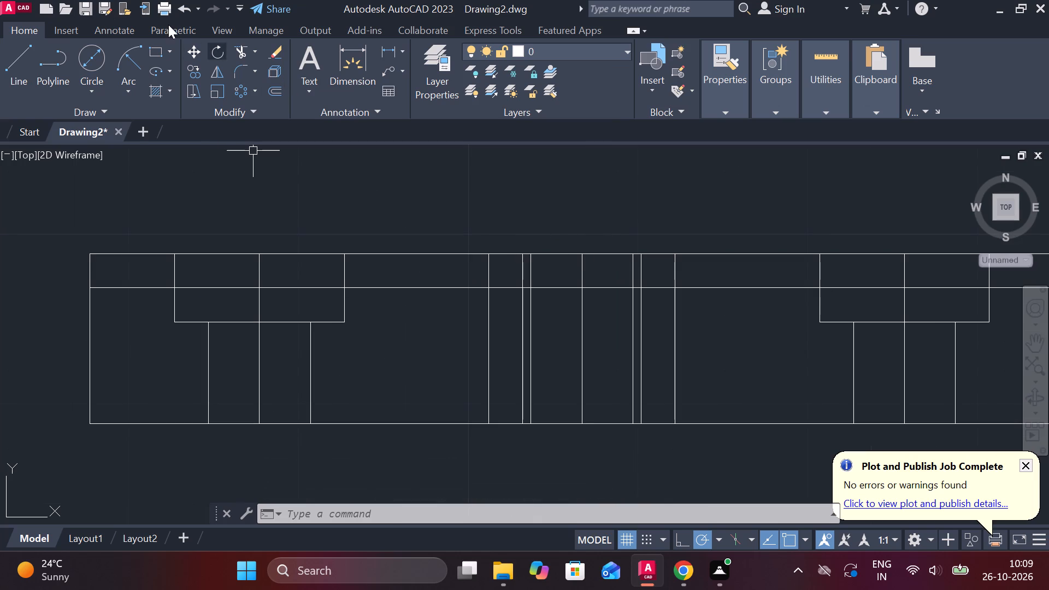
click(241, 52)
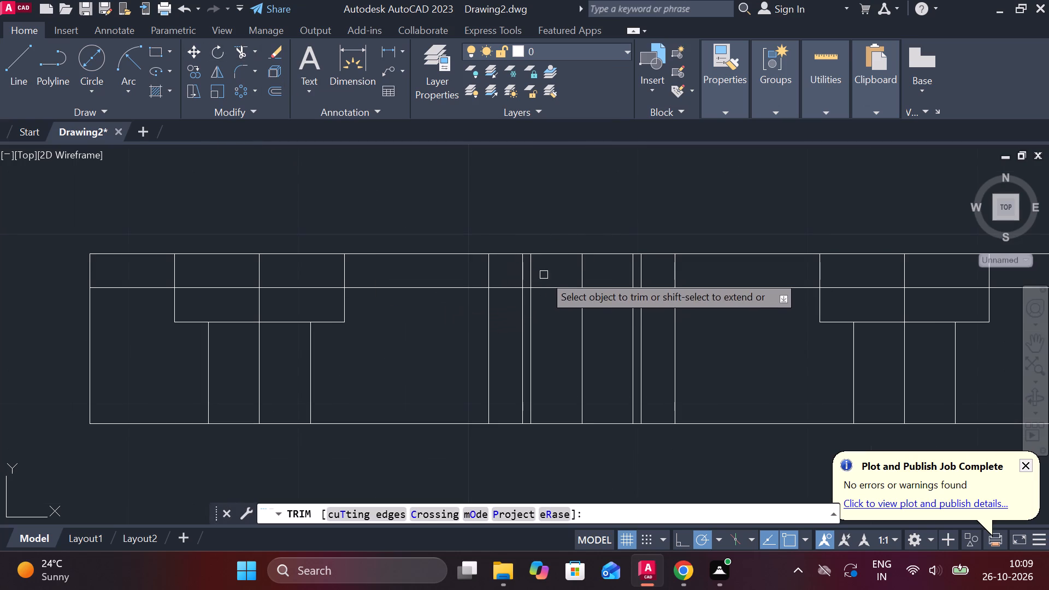
click(534, 276)
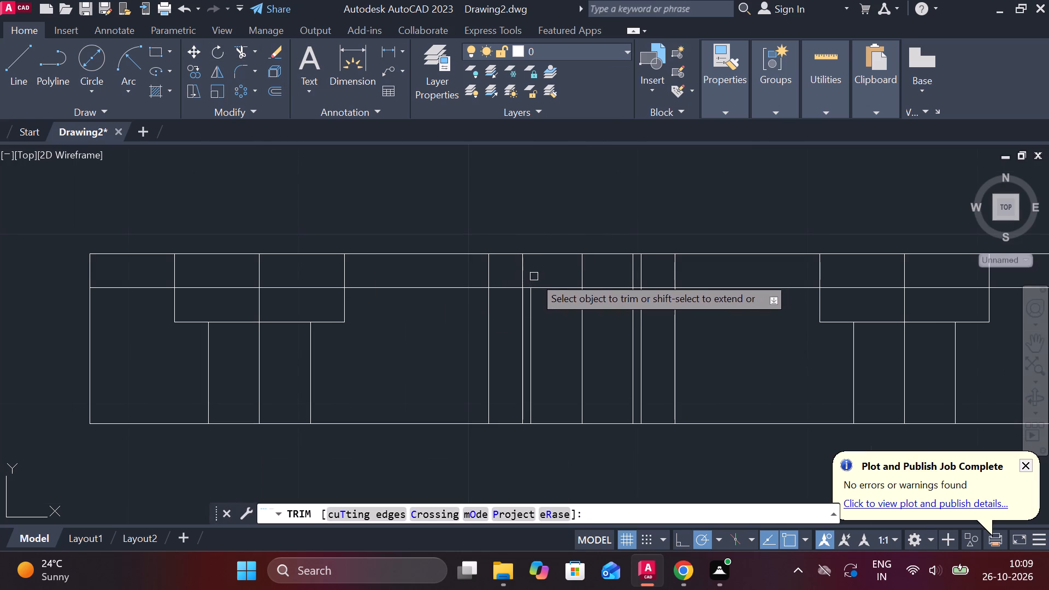
double_click(631, 271)
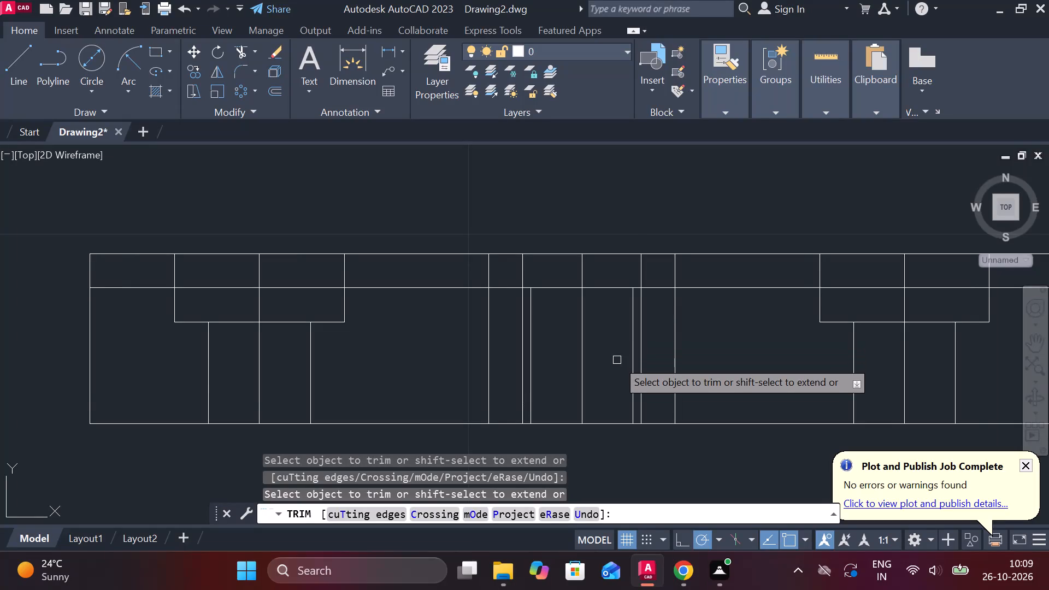
click(641, 362)
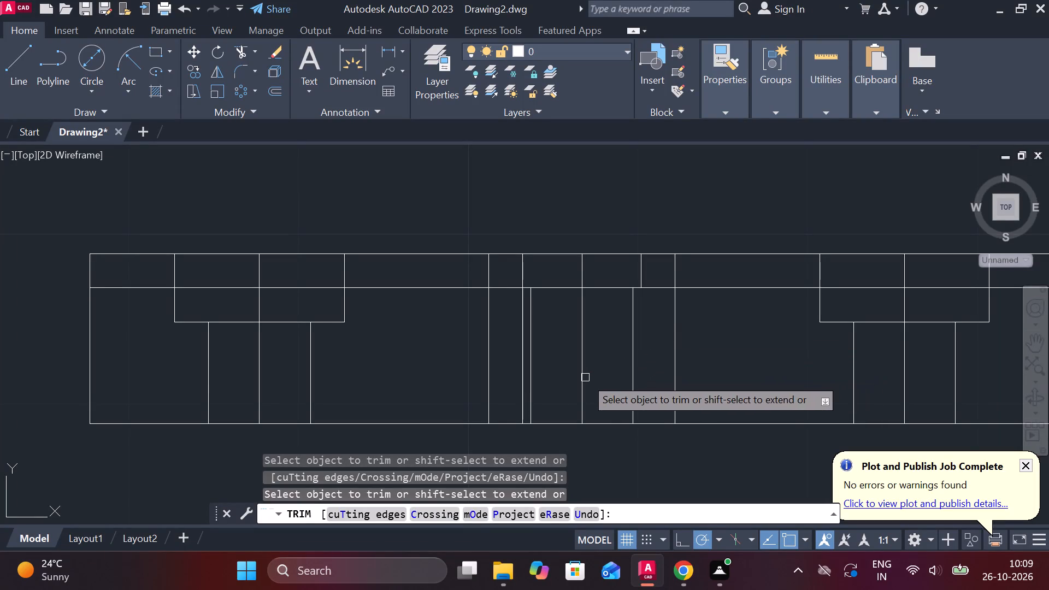
click(522, 377)
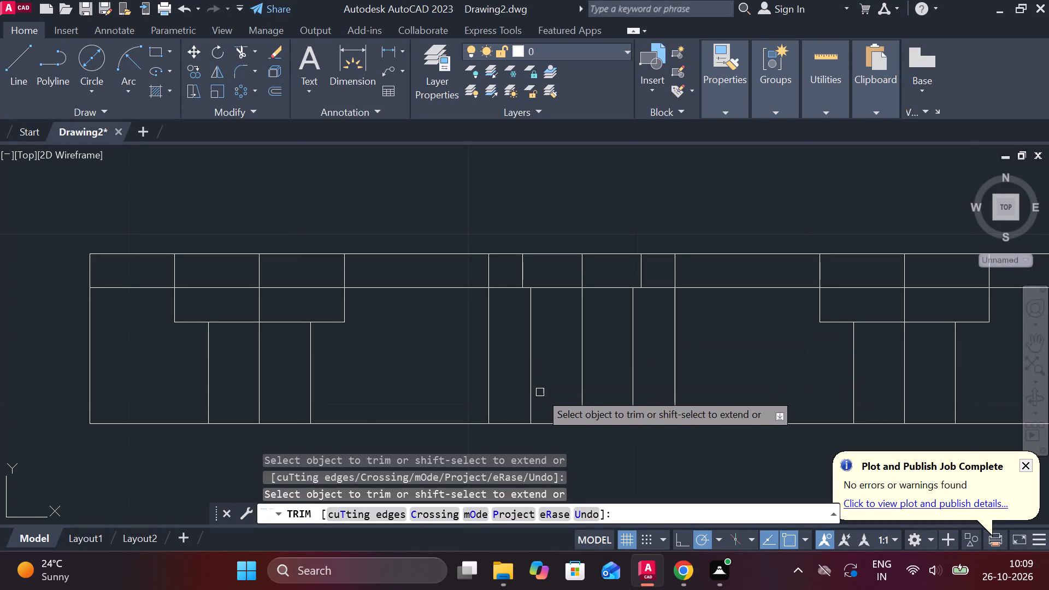
scroll(546, 427, down, 2)
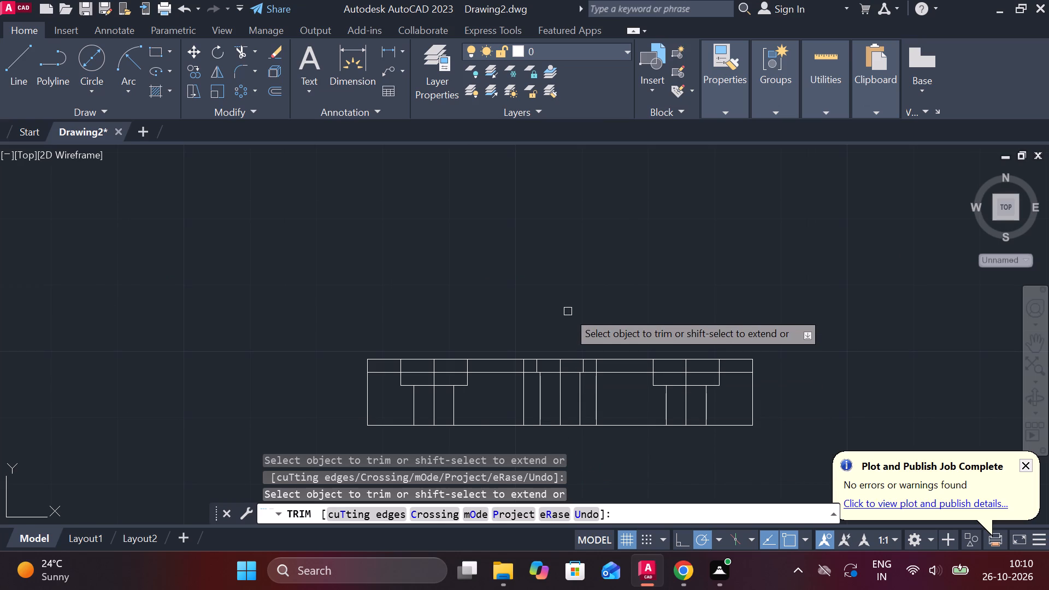
key(Escape)
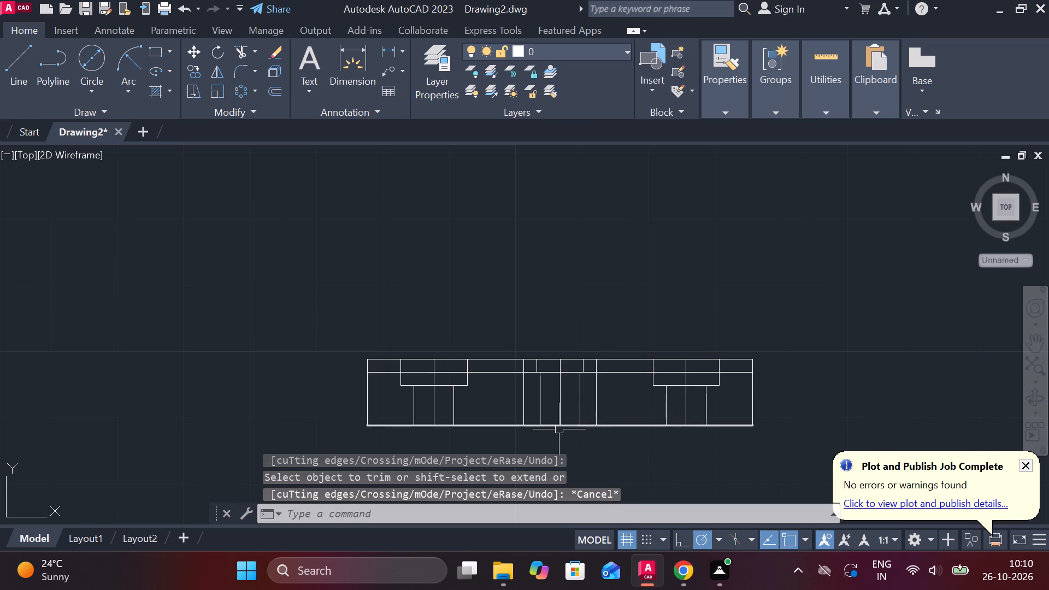
Copy the projected view's bottom edge 2 upward.
click(571, 428)
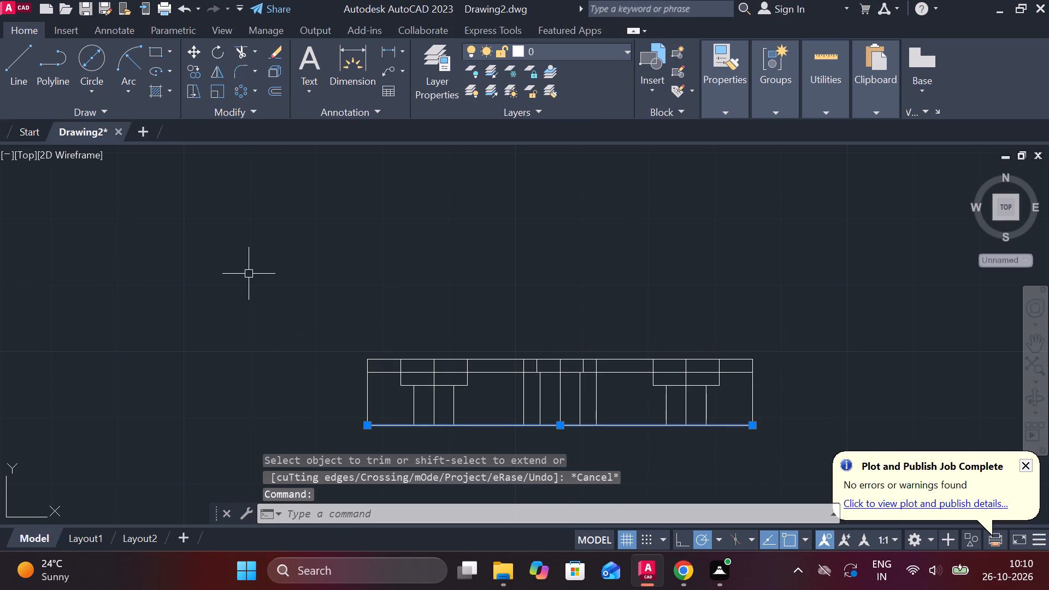
click(194, 75)
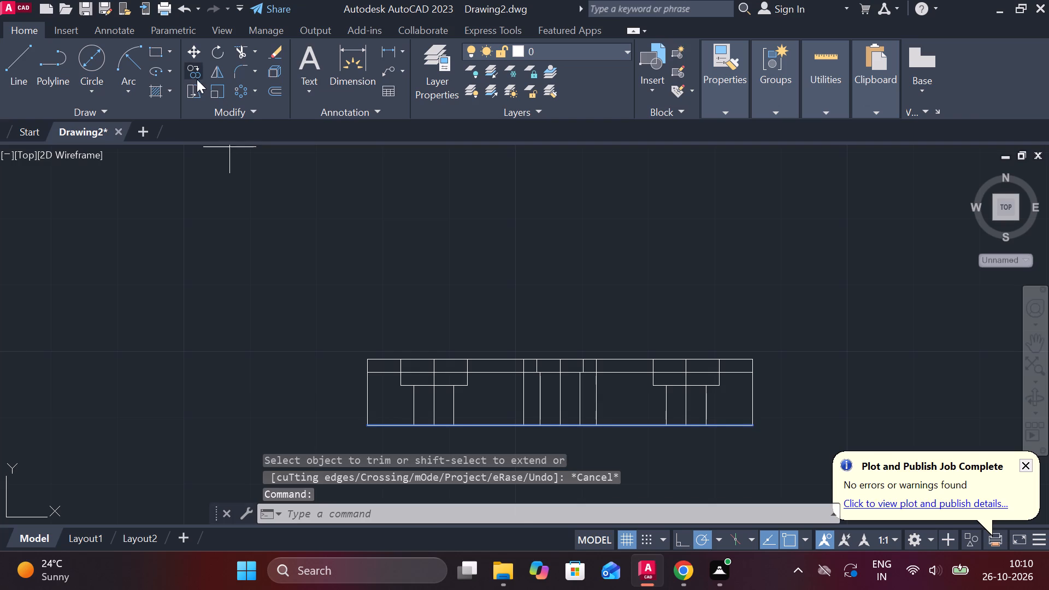
click(564, 421)
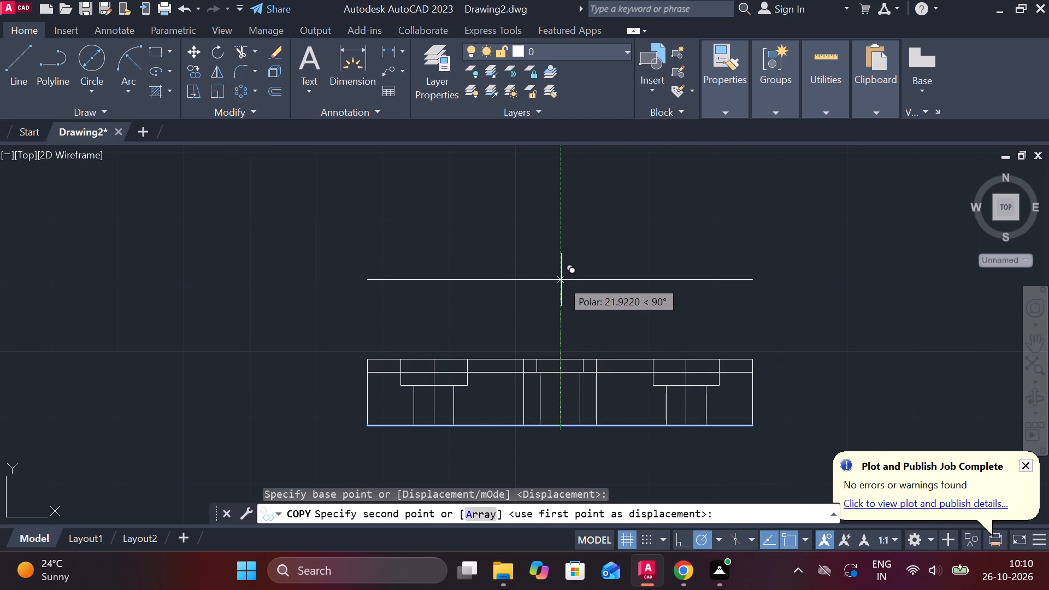
key(2)
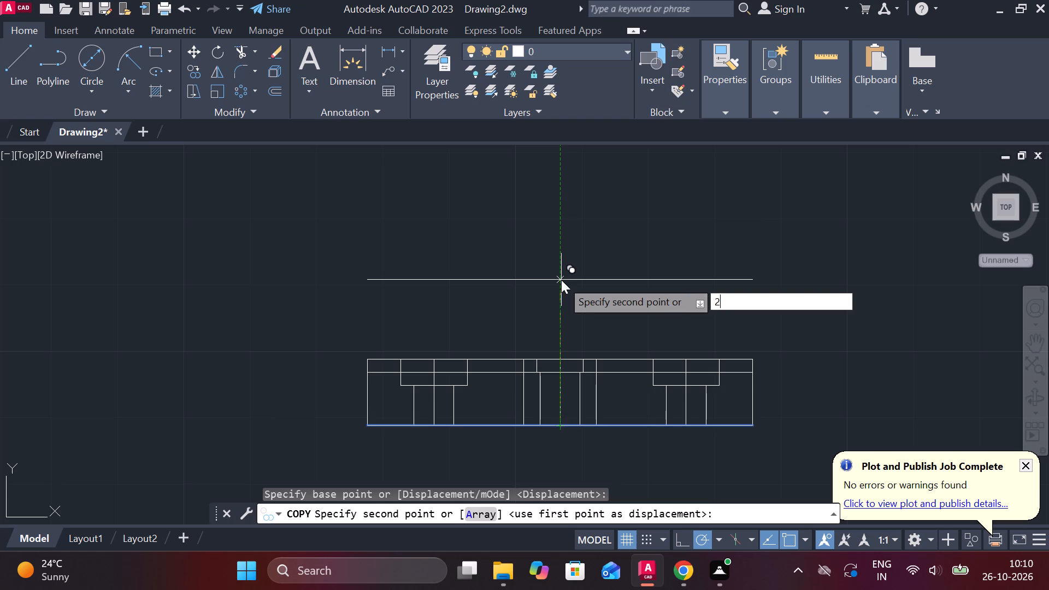
key(Return)
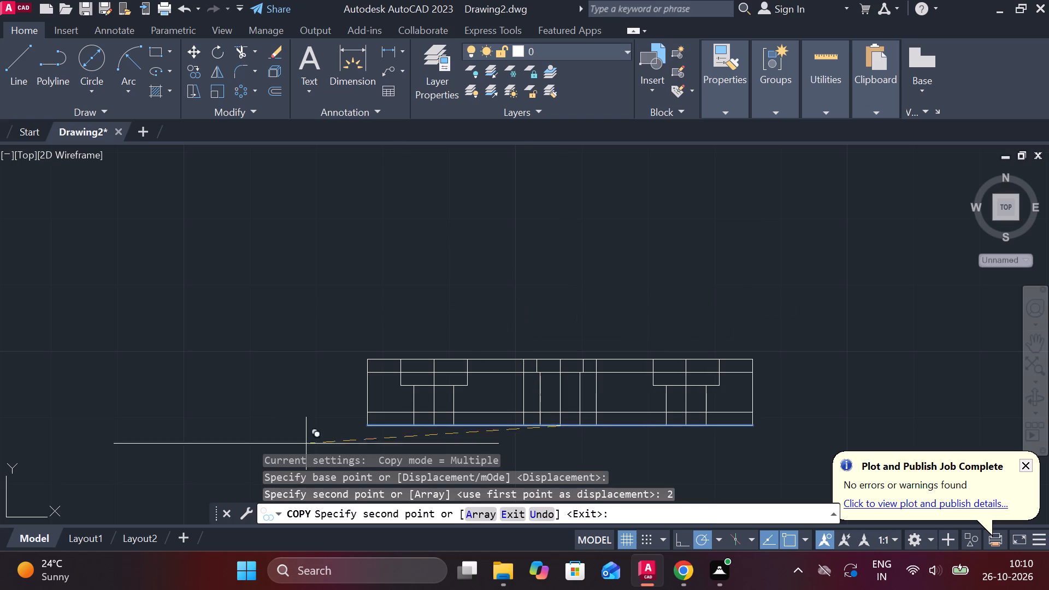
key(Escape)
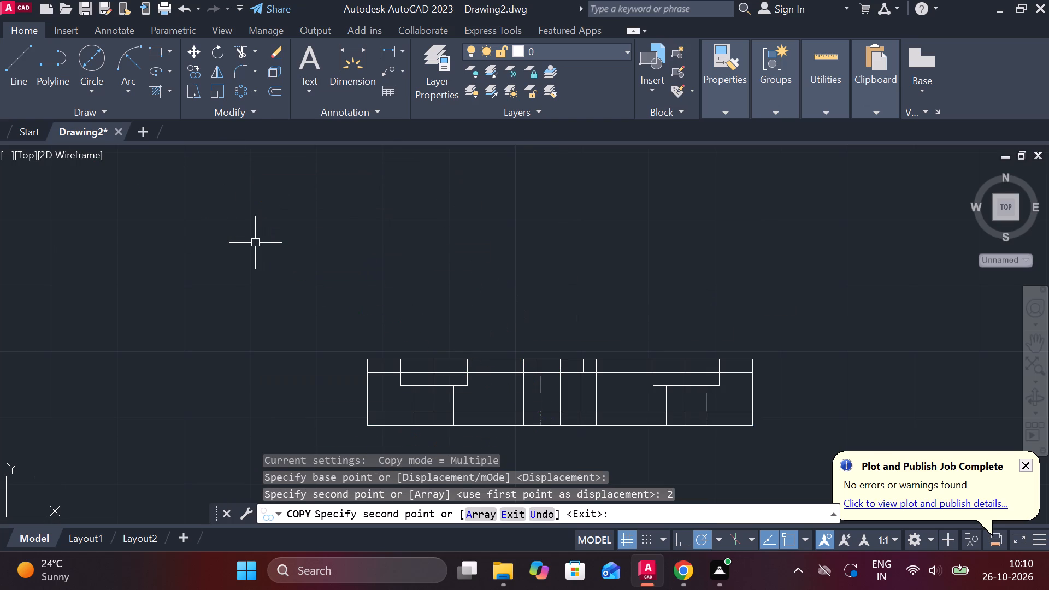
Trim the new lower inner horizontal line from the view's left edge to the left 5.5-offset line of the middle hole.
click(245, 50)
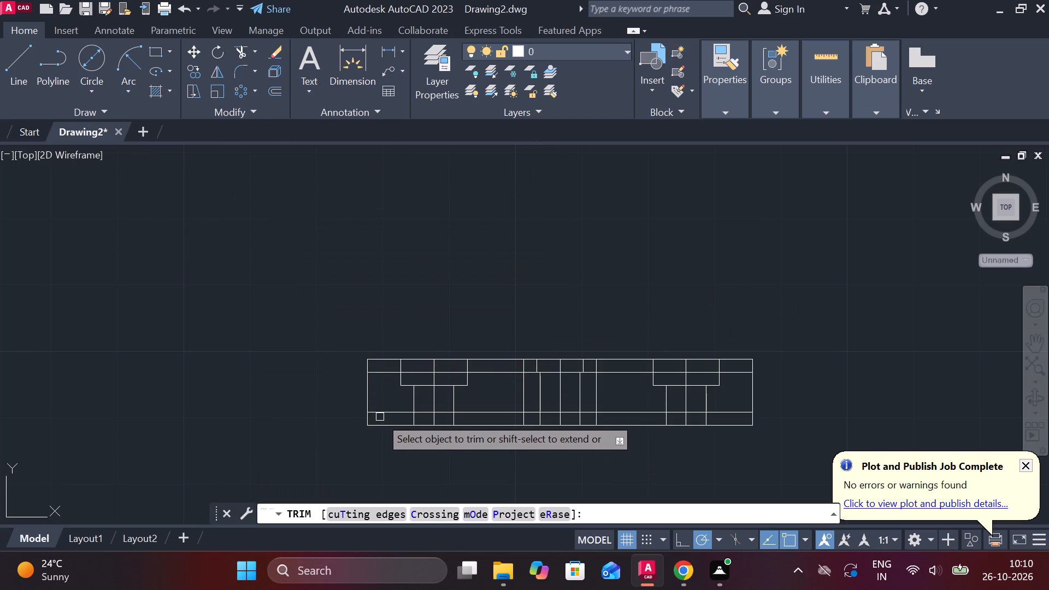
click(382, 411)
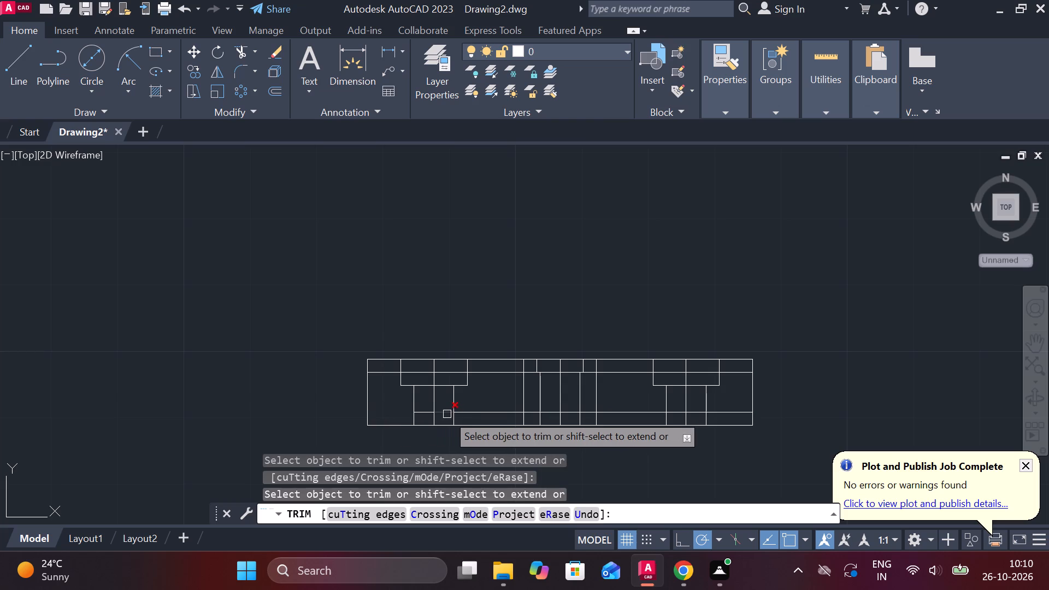
click(442, 414)
click(429, 414)
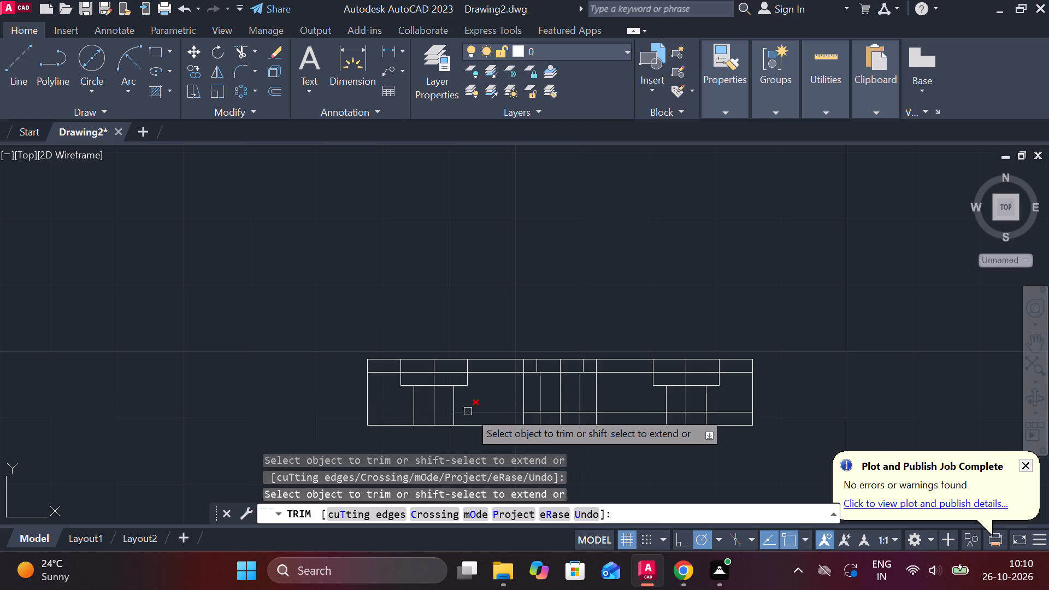
click(484, 409)
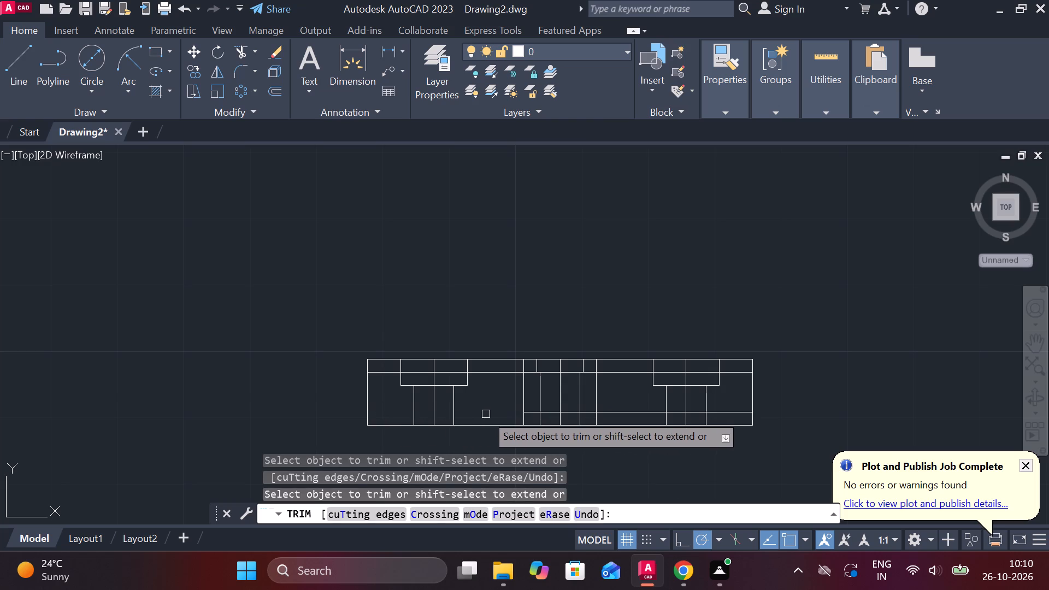
Trim the middle hole's 5.5-offset lines above the lower inner horizontal line and its 3-offset lines below it.
click(523, 398)
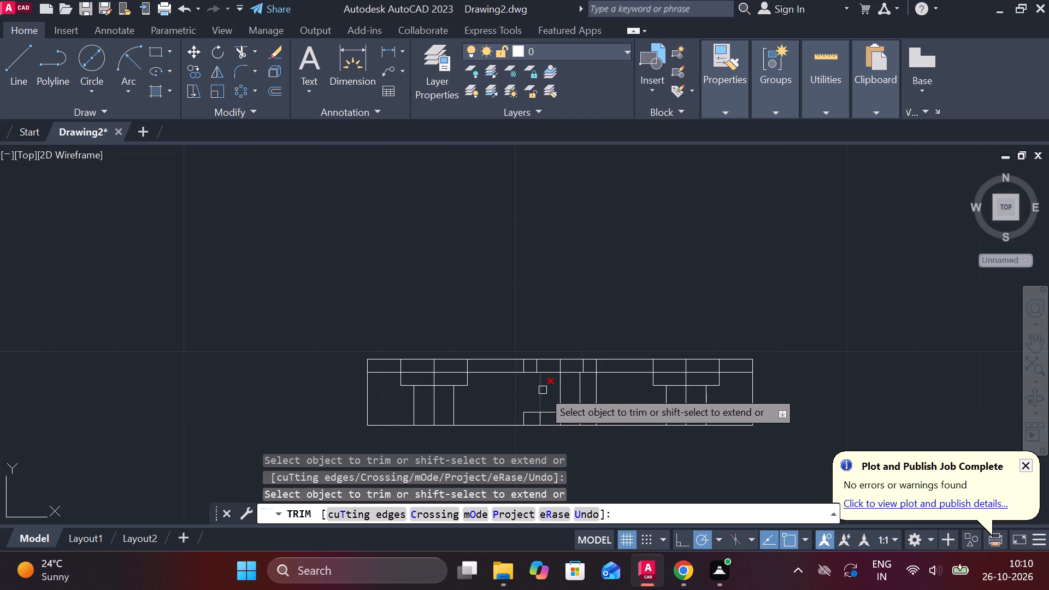
click(596, 400)
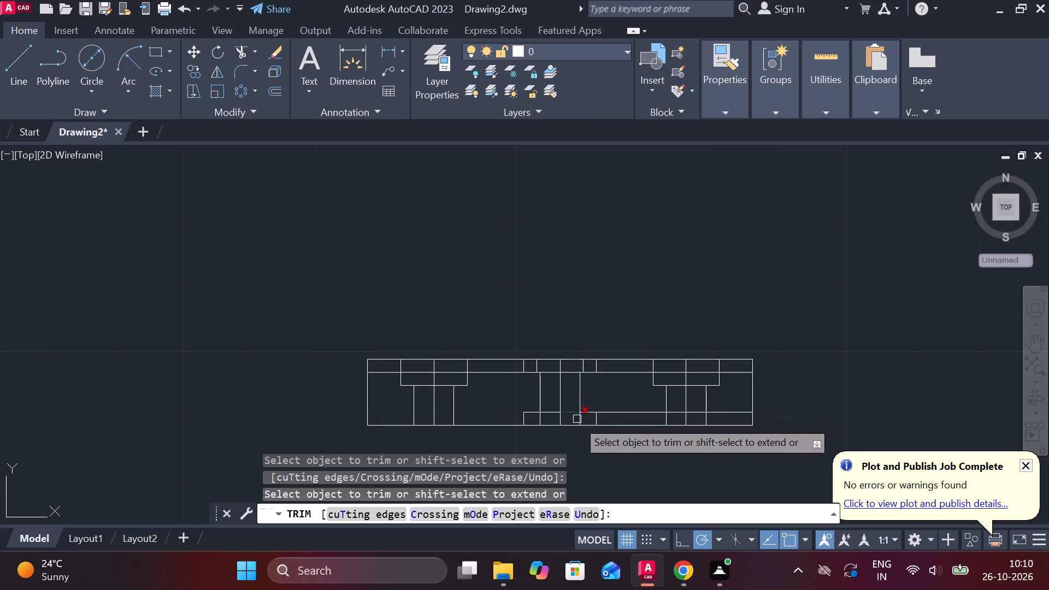
click(580, 421)
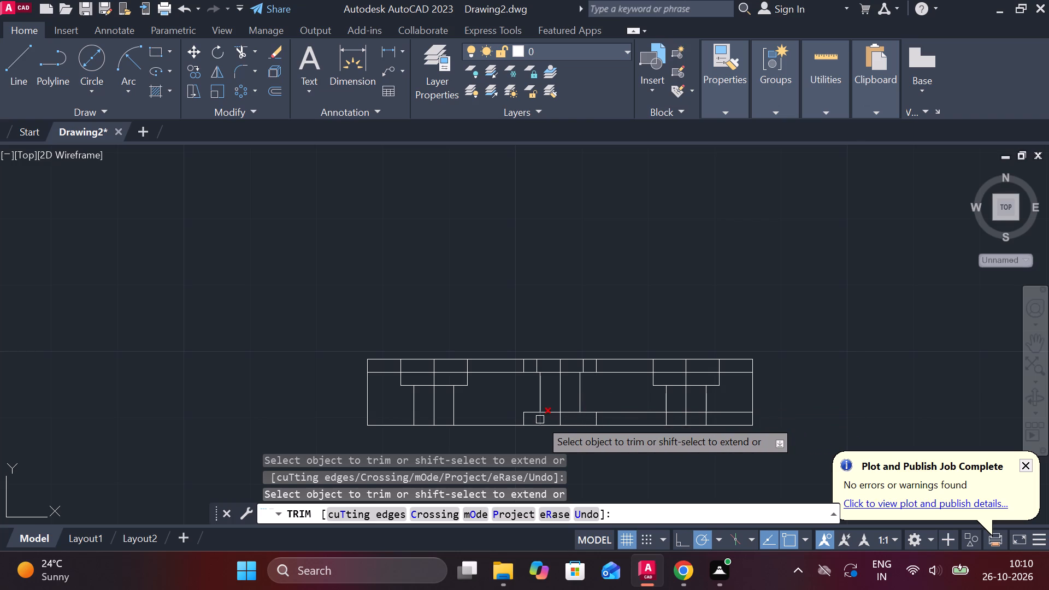
click(540, 420)
click(522, 367)
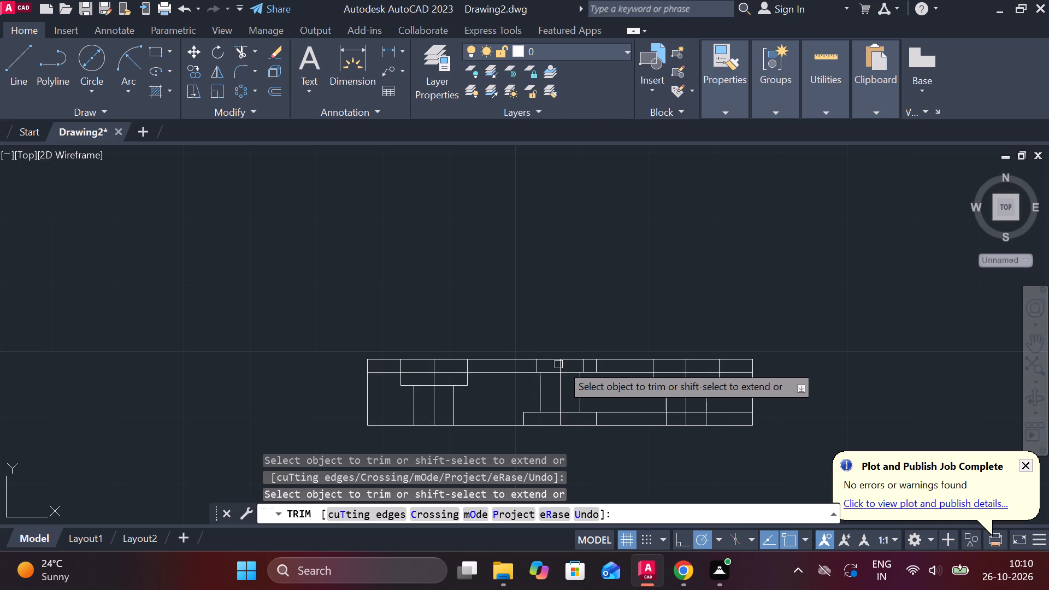
click(597, 367)
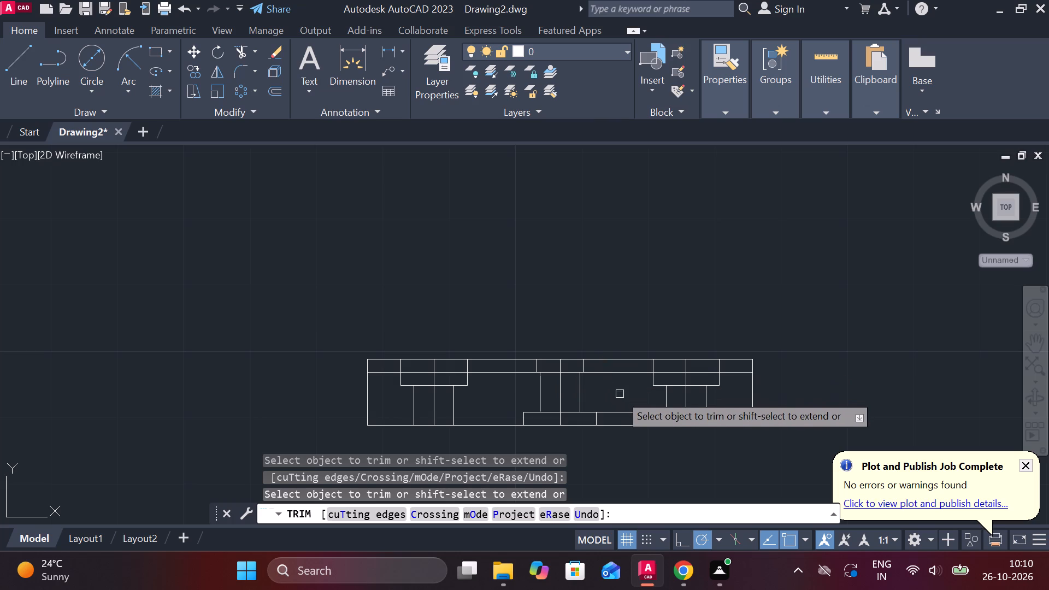
Trim the lower inner horizontal line from the middle hole's right 5.5-offset line to the view's right edge.
click(622, 414)
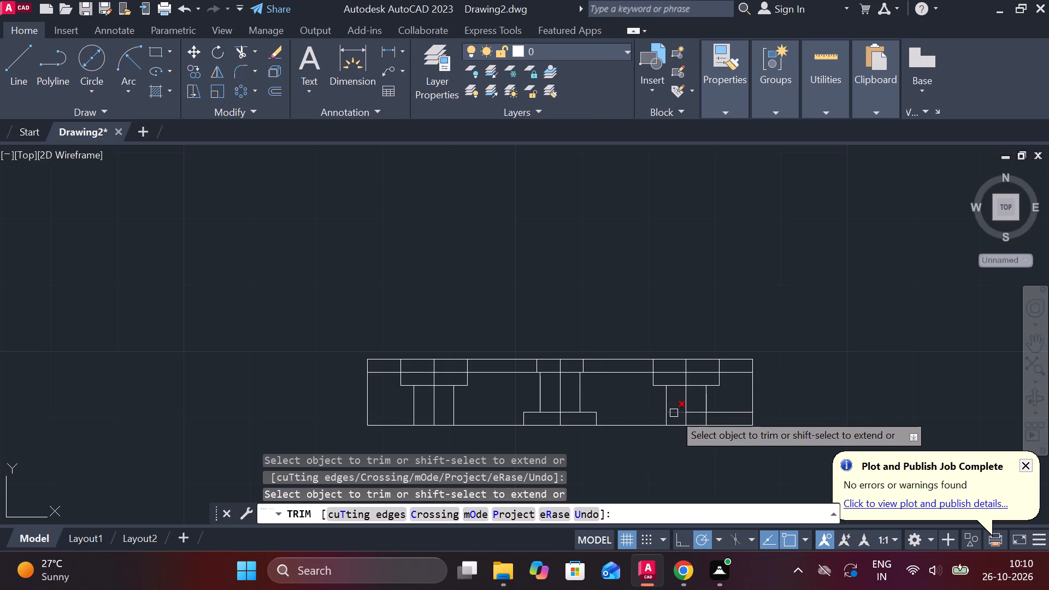
click(674, 413)
click(692, 414)
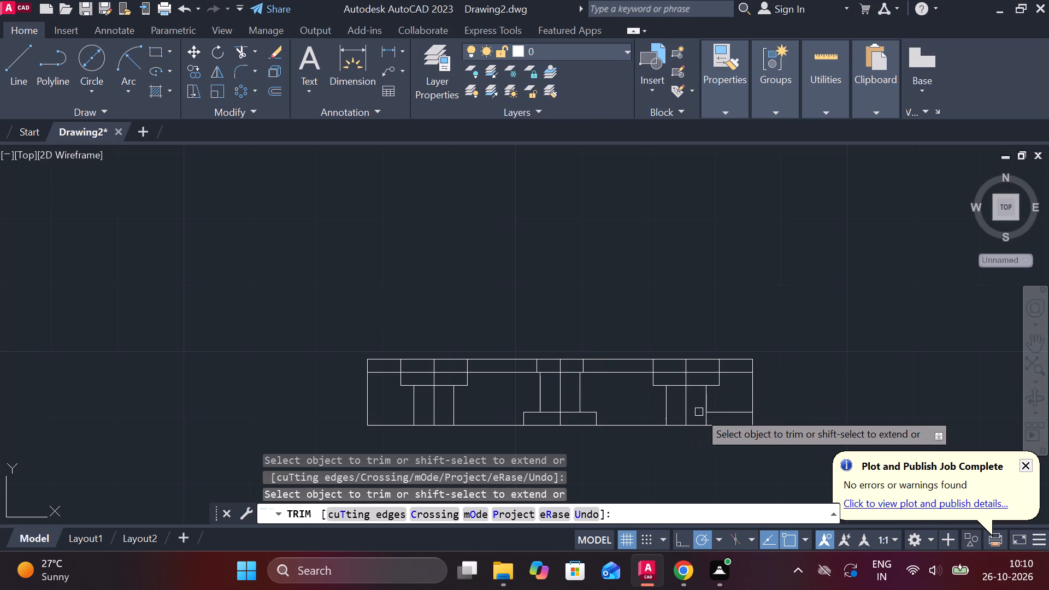
click(728, 414)
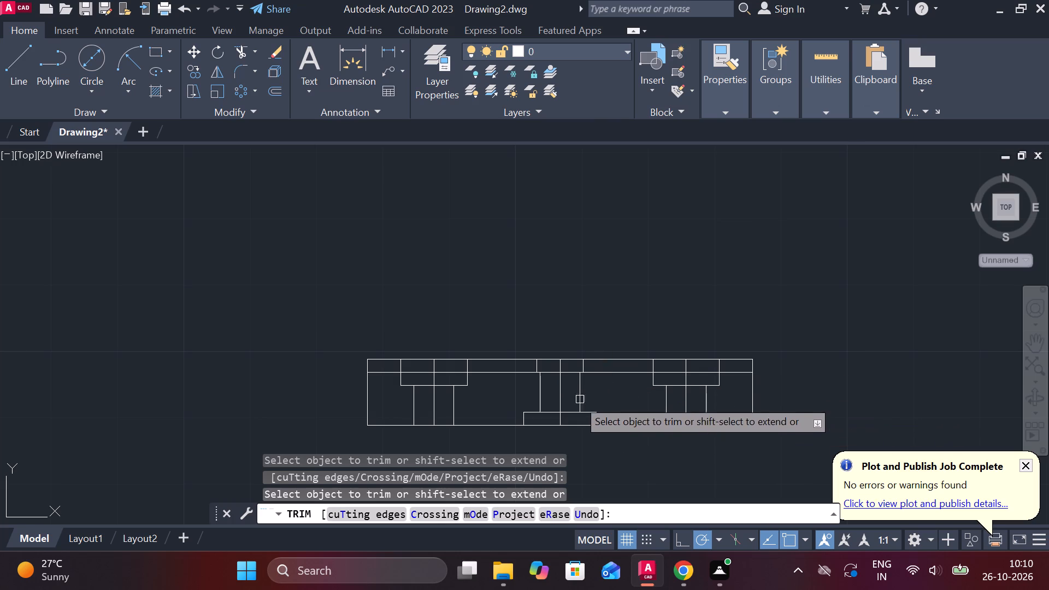
Trim the upper inner horizontal line on both sides of the middle hole, keeping only the part between its 3.5-offset lines.
click(391, 371)
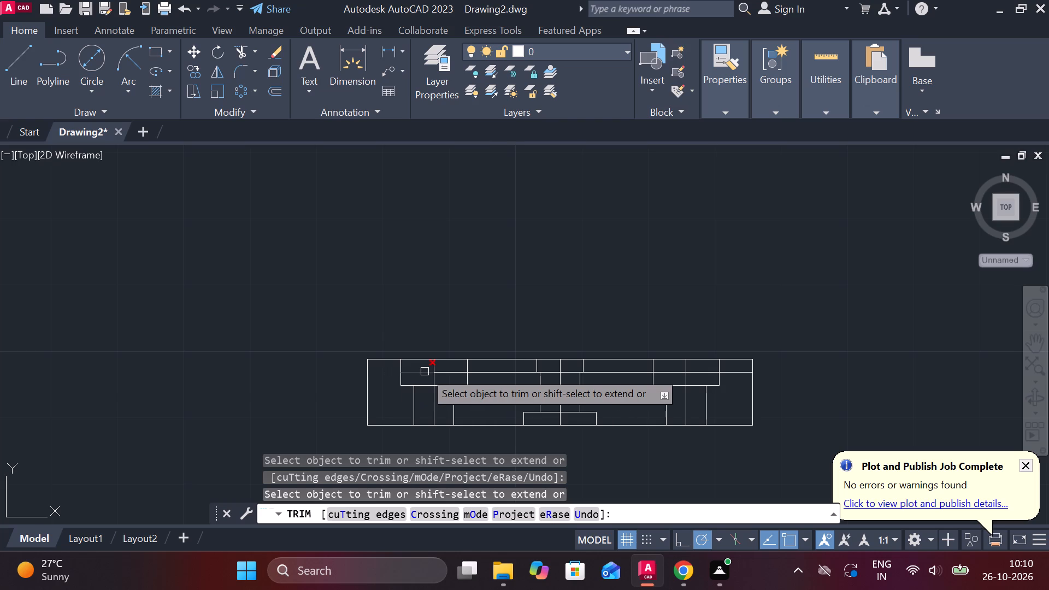
click(424, 371)
click(447, 373)
click(523, 373)
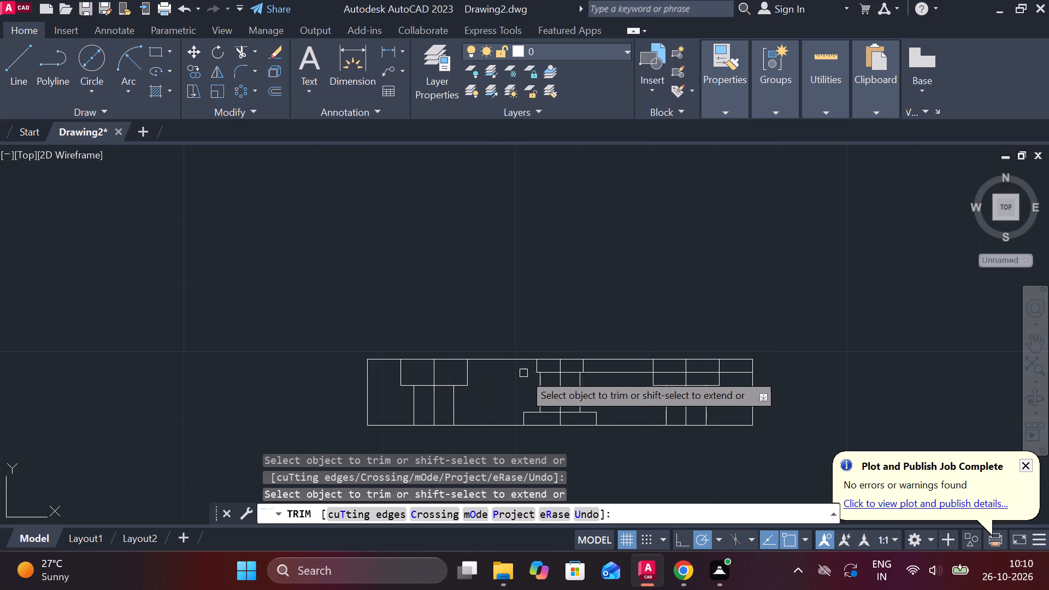
click(598, 373)
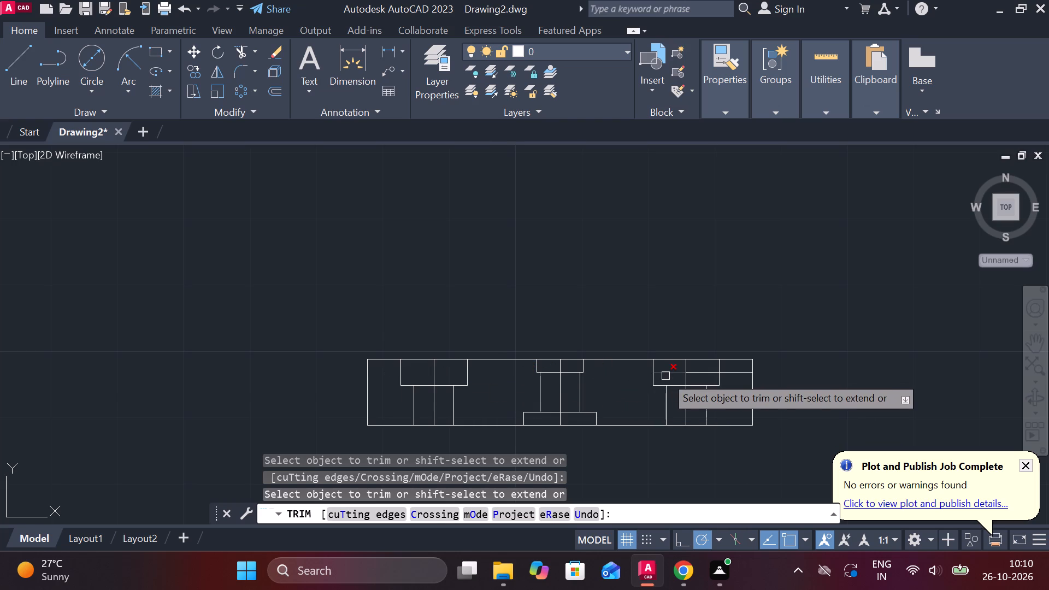
click(665, 376)
click(698, 373)
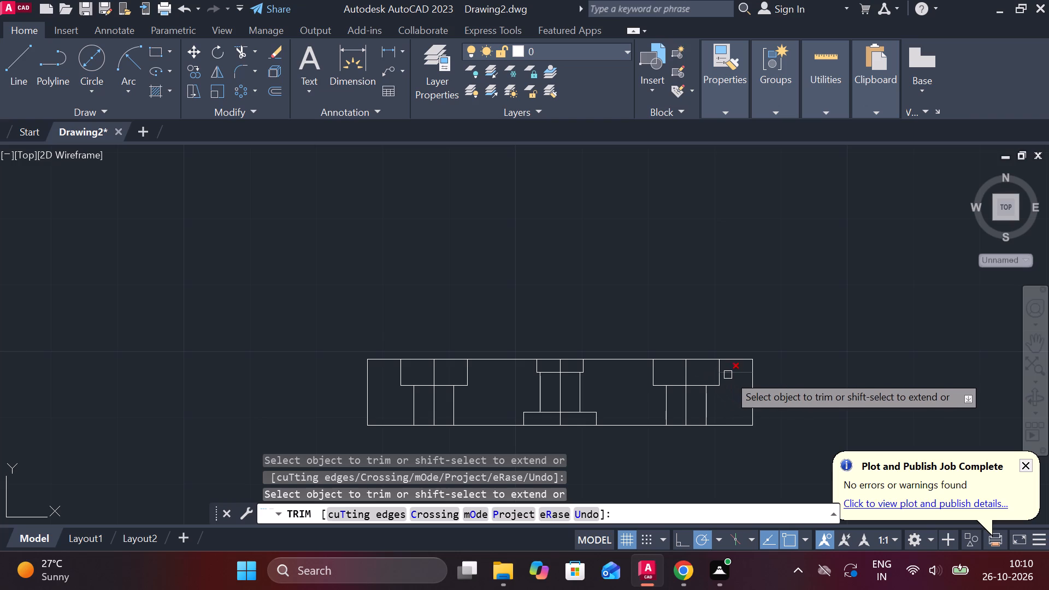
click(732, 375)
scroll(685, 399, down, 2)
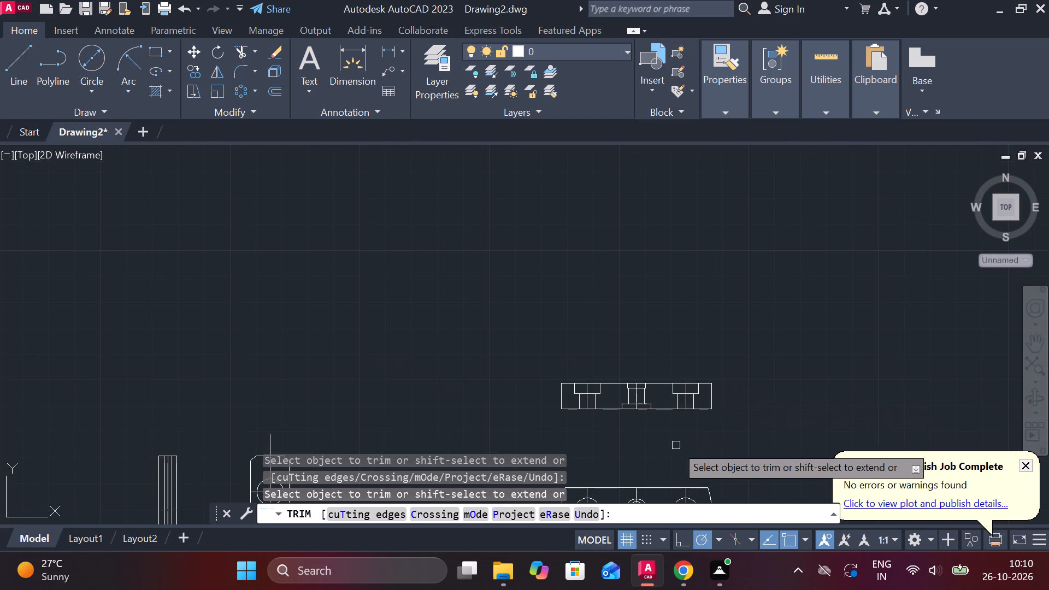
scroll(665, 439, down, 2)
scroll(664, 445, up, 1)
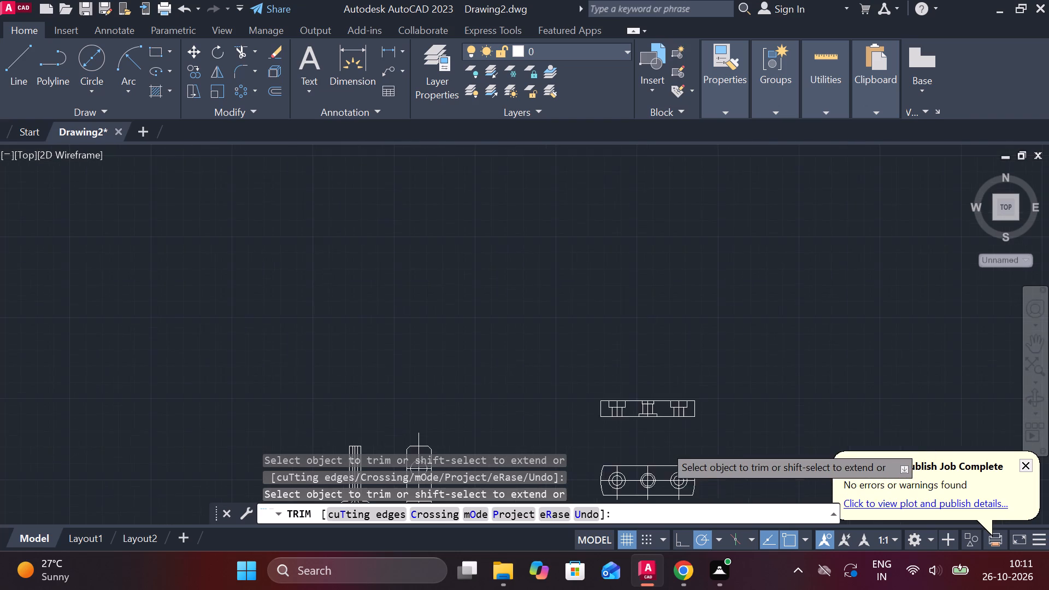
scroll(664, 445, up, 2)
scroll(664, 445, down, 1)
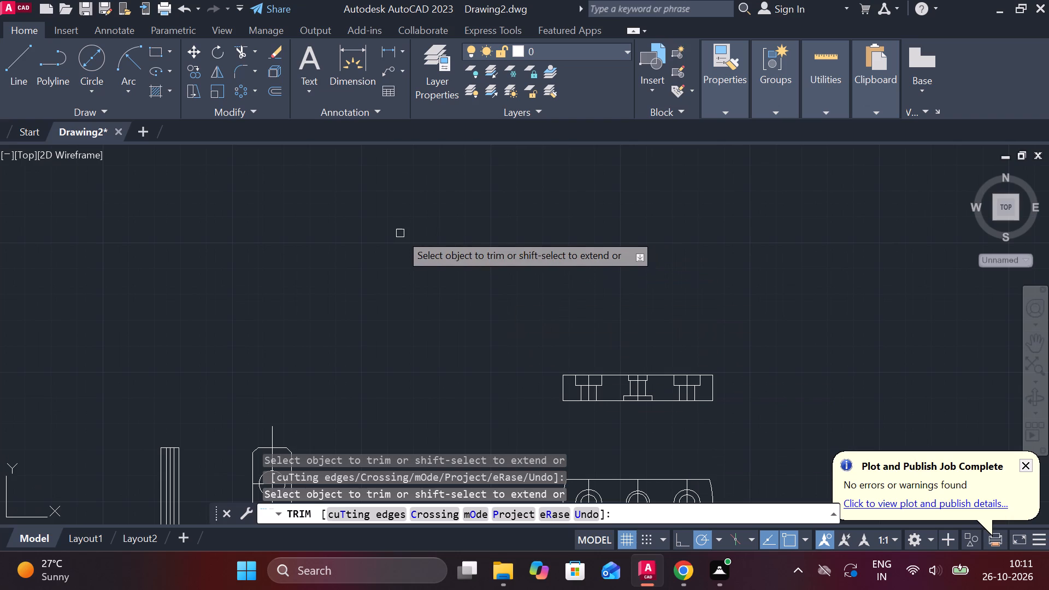
key(Escape)
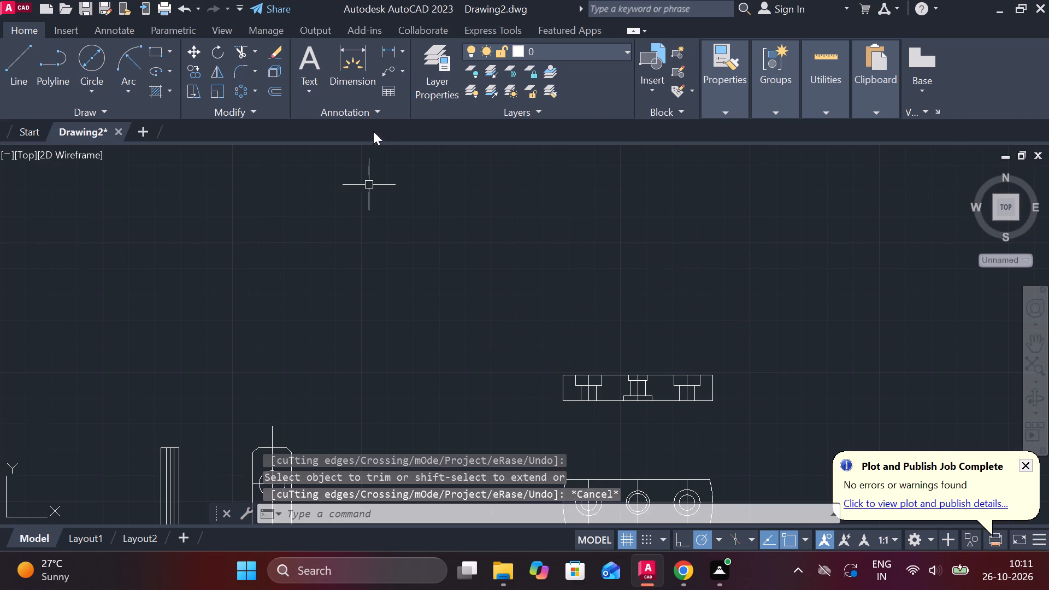
Check the width of the middle hole's lower step with a temporary linear dimension.
click(389, 46)
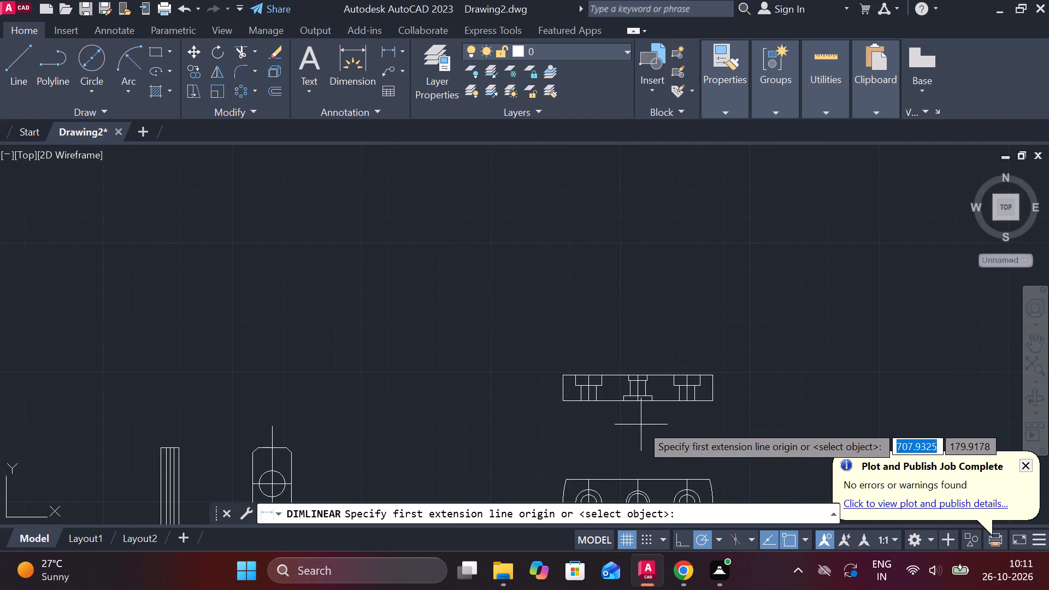
scroll(641, 424, up, 2)
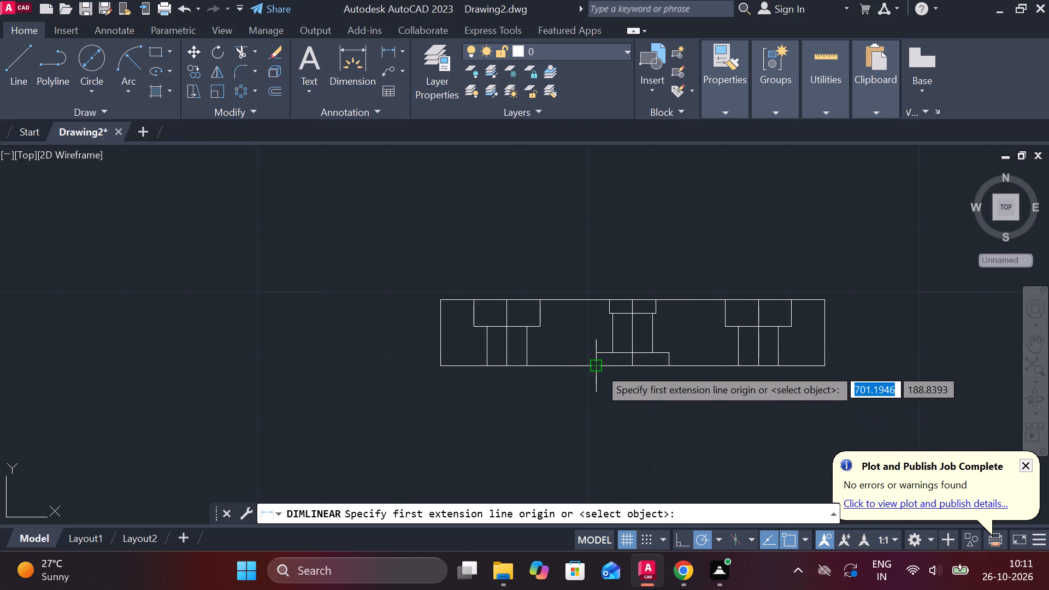
click(599, 368)
click(669, 364)
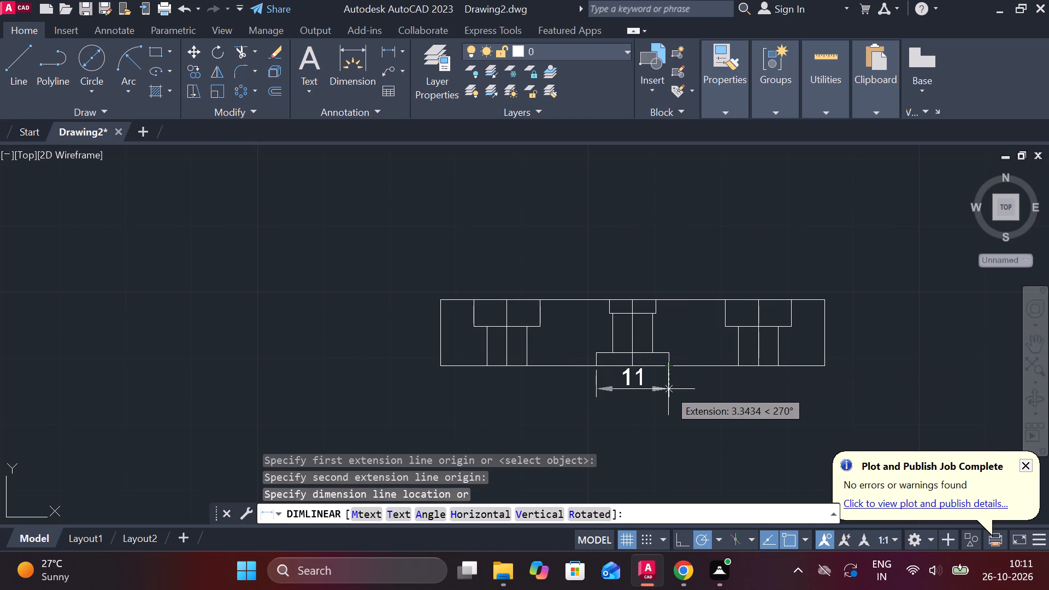
key(Escape)
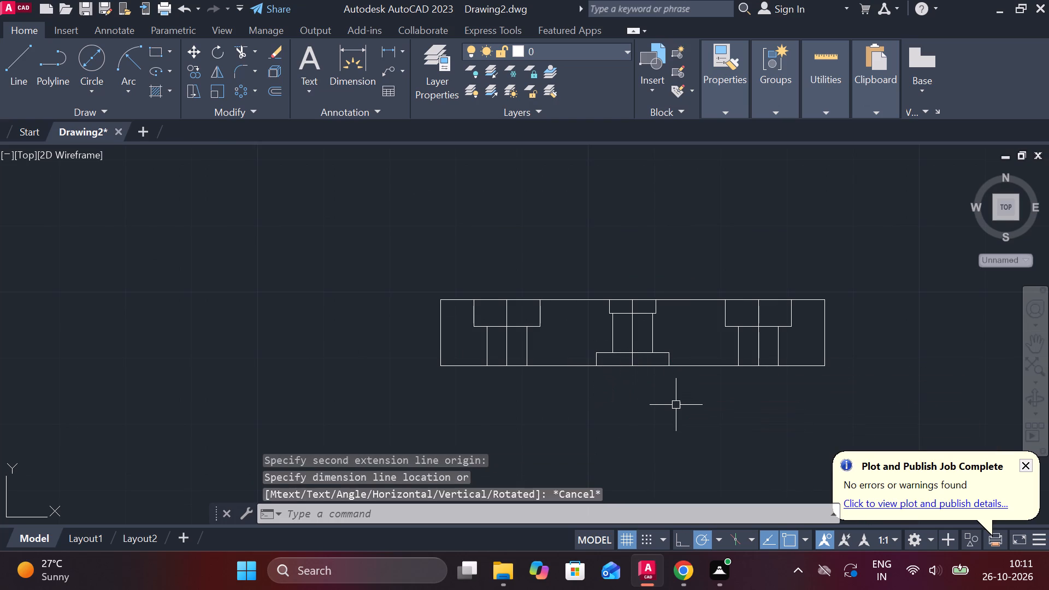
Stretch both ends of the left hole's centre line past the projected view's edges, with the lower end about 3.2 below the bottom edge.
scroll(582, 416, down, 2)
scroll(634, 331, down, 1)
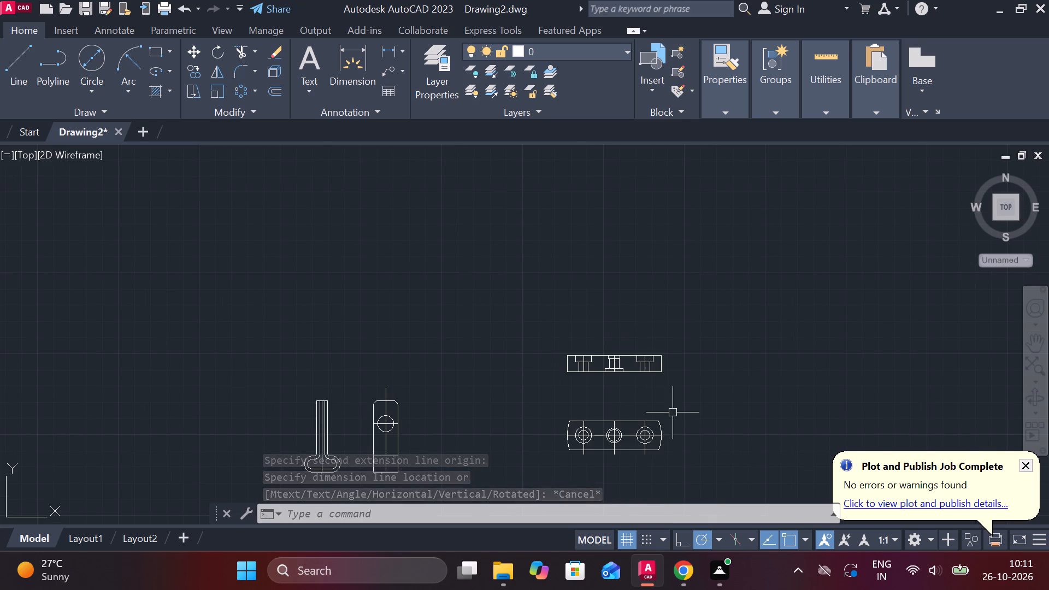
scroll(651, 399, up, 1)
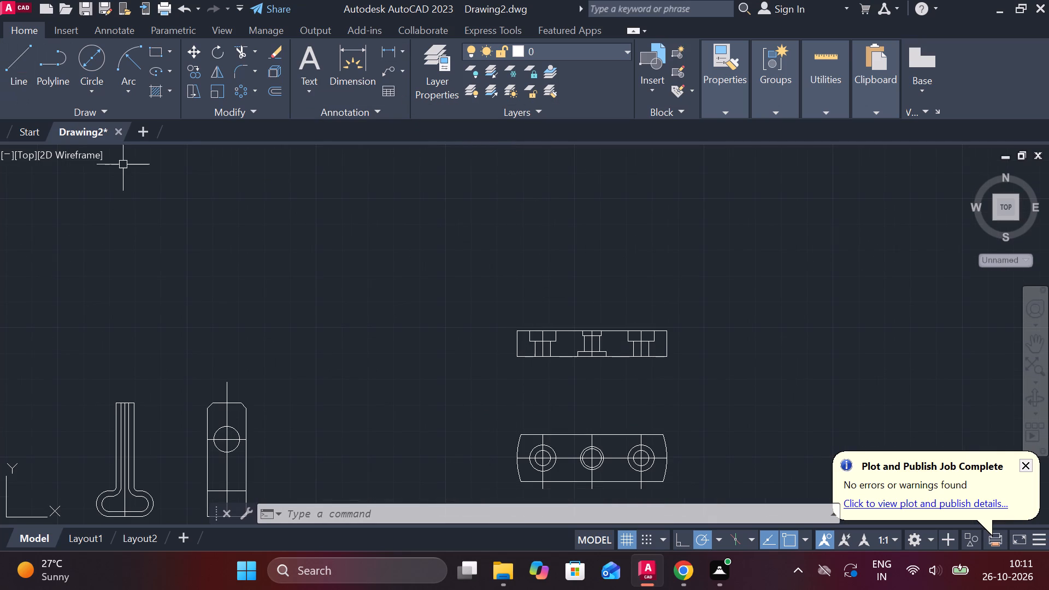
scroll(611, 402, up, 3)
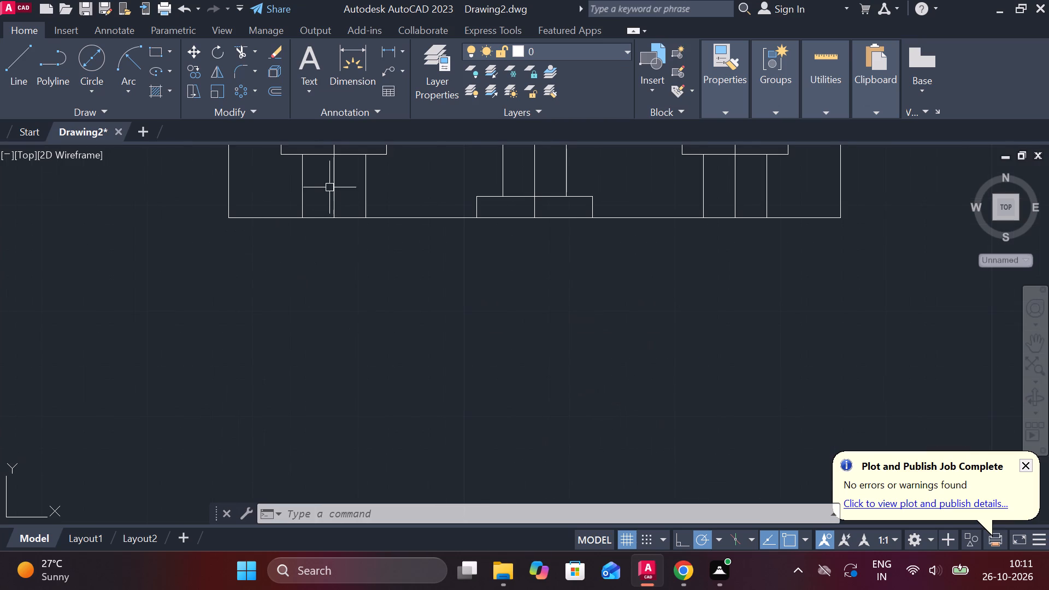
click(334, 187)
click(334, 217)
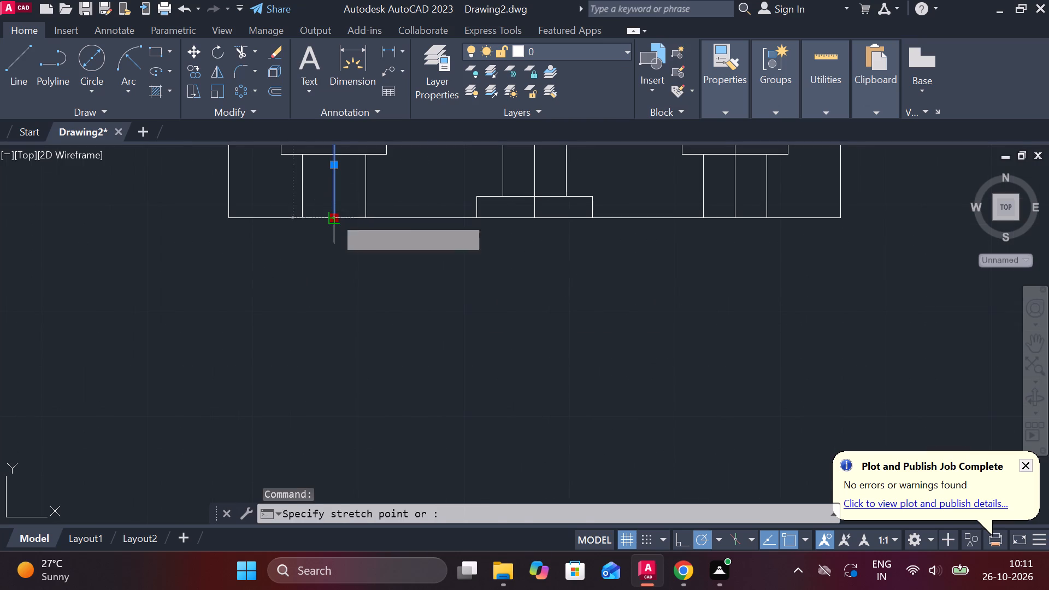
click(332, 251)
scroll(353, 223, down, 5)
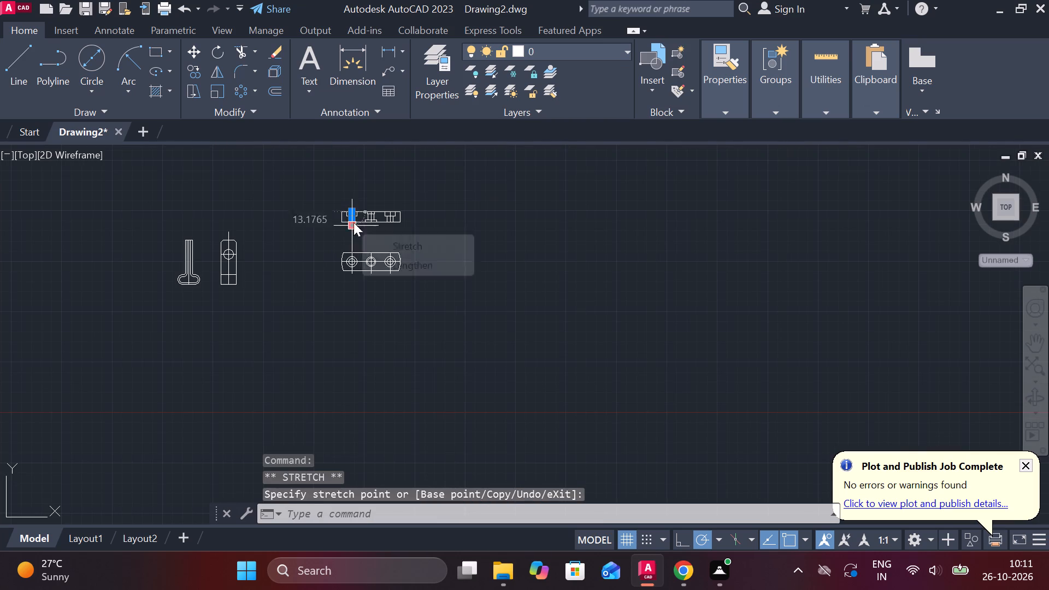
scroll(350, 202, up, 3)
click(355, 246)
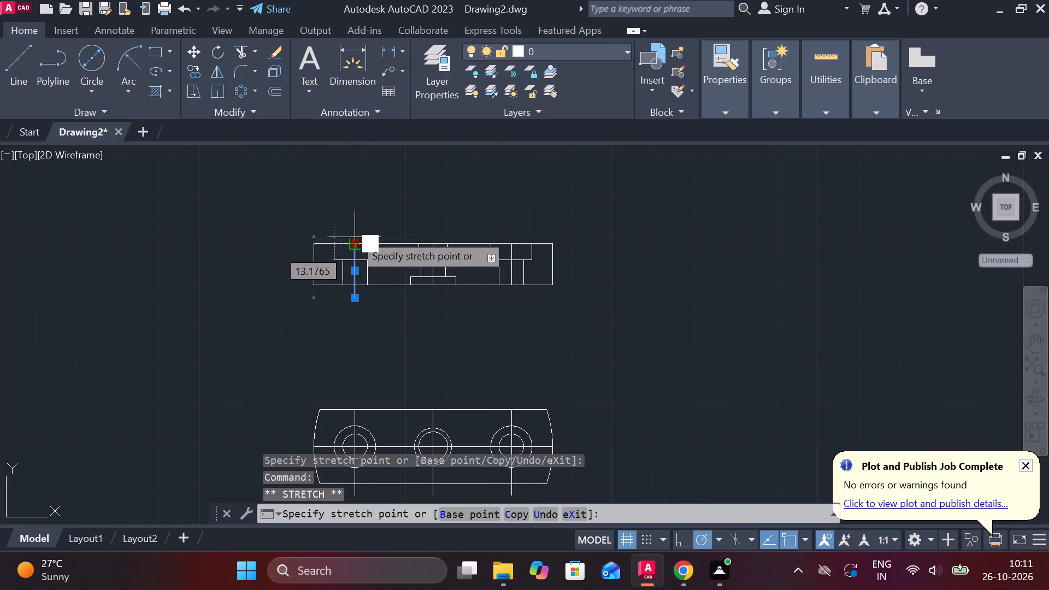
click(355, 226)
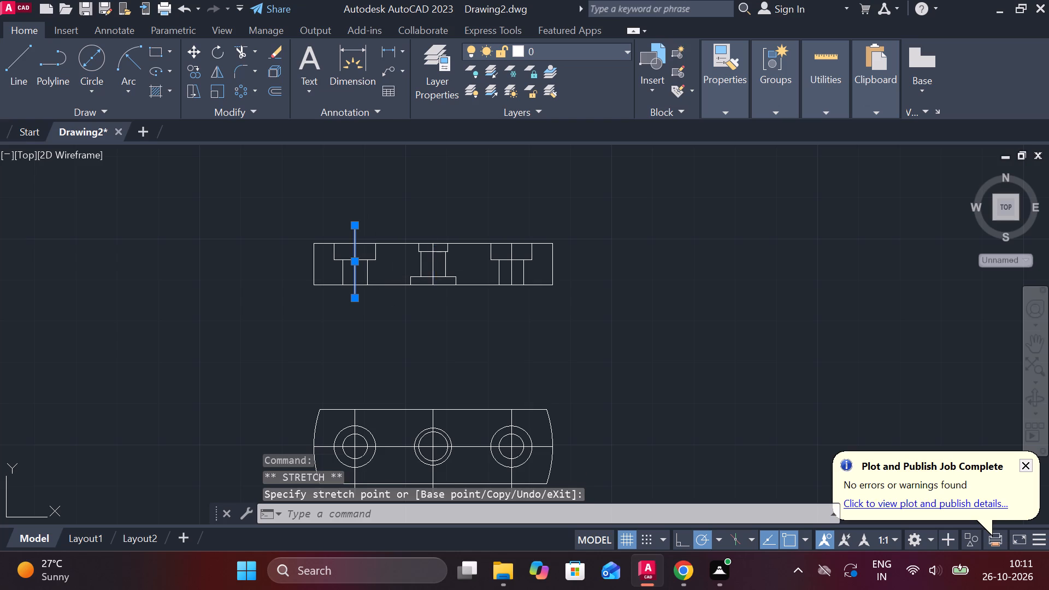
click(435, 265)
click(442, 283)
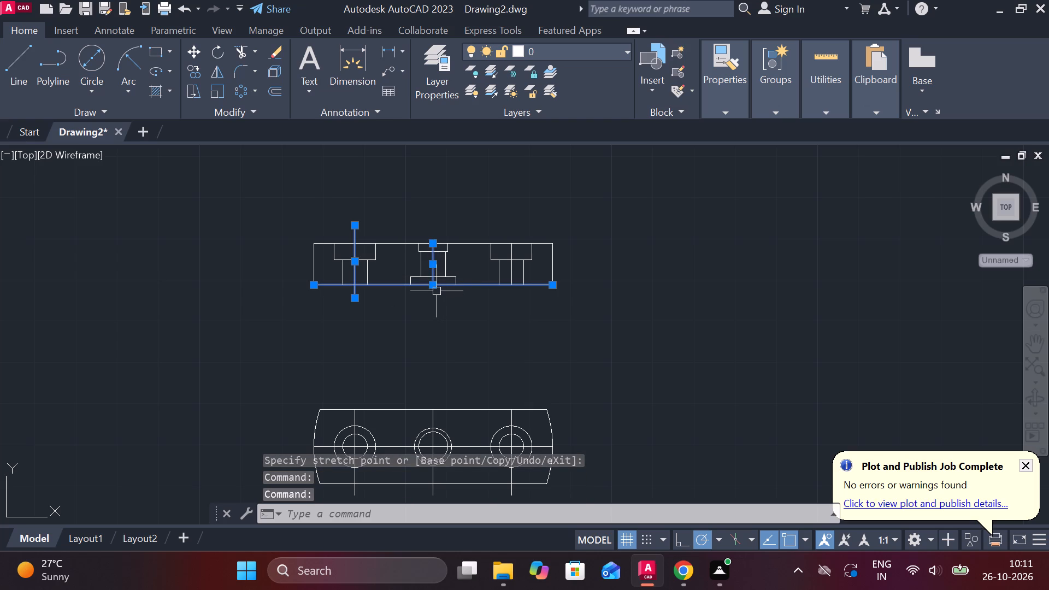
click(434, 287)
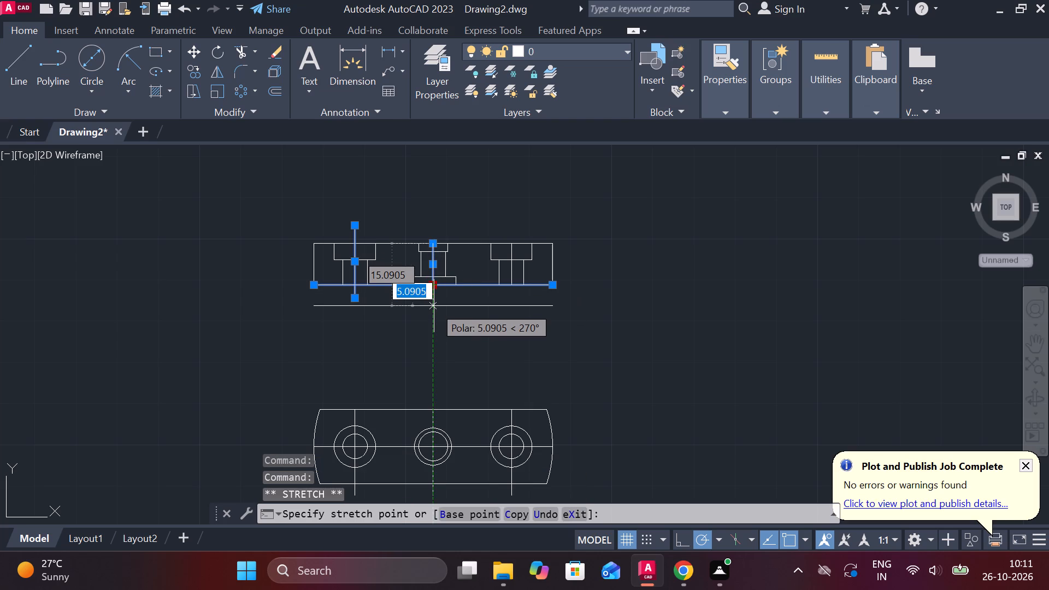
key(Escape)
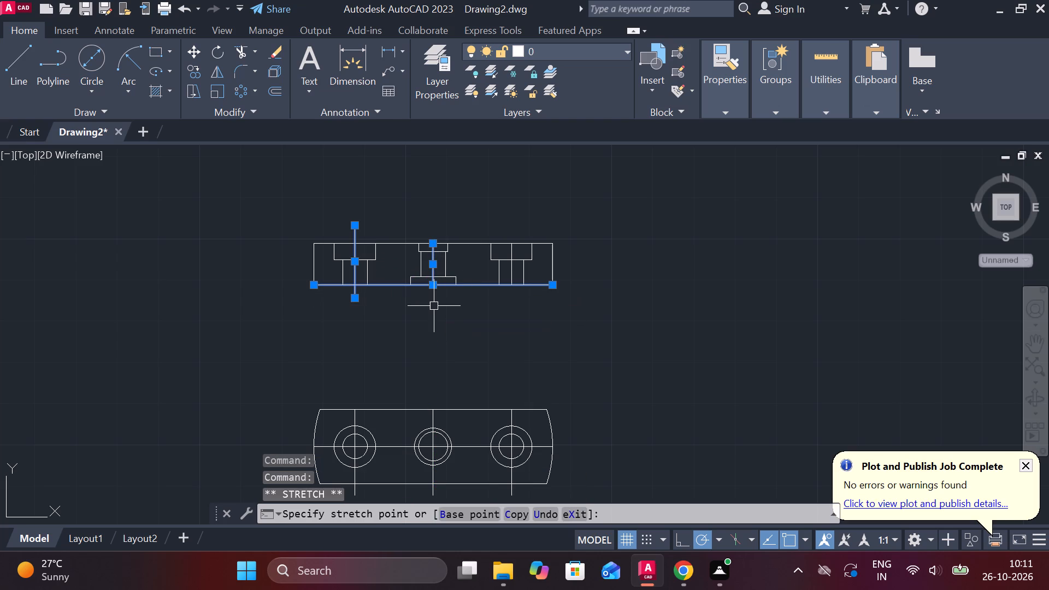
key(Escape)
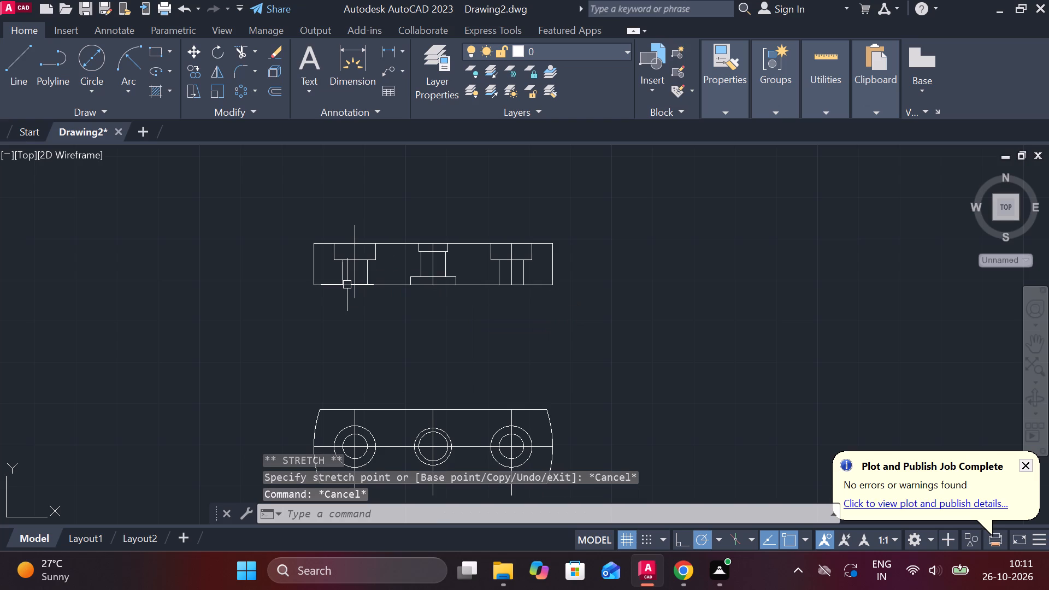
Stretch both ends of the middle hole's centre line past the projected view's edges, level with the left centre line's ends.
click(431, 267)
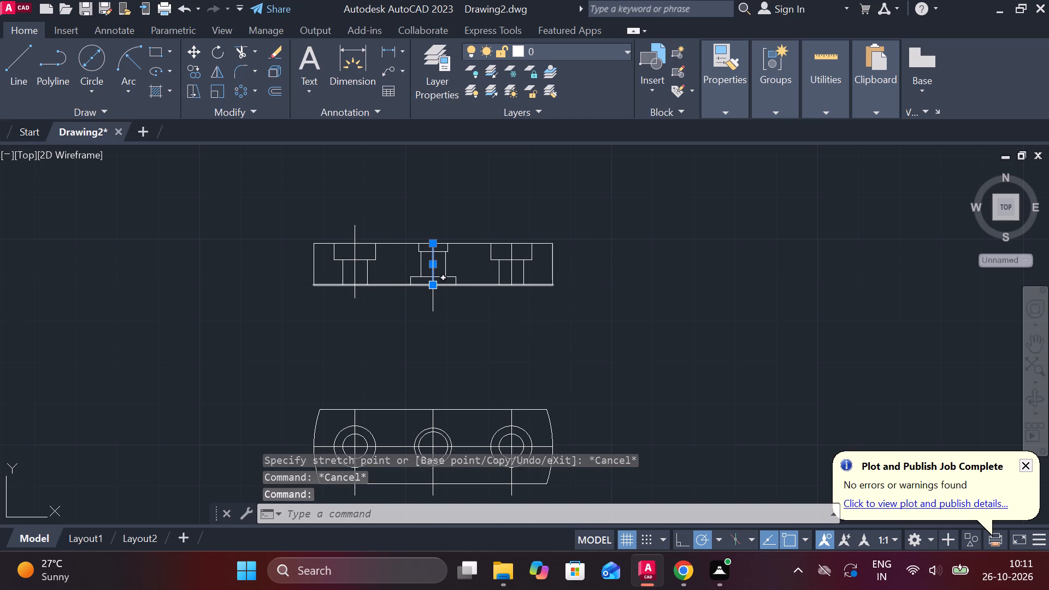
click(435, 285)
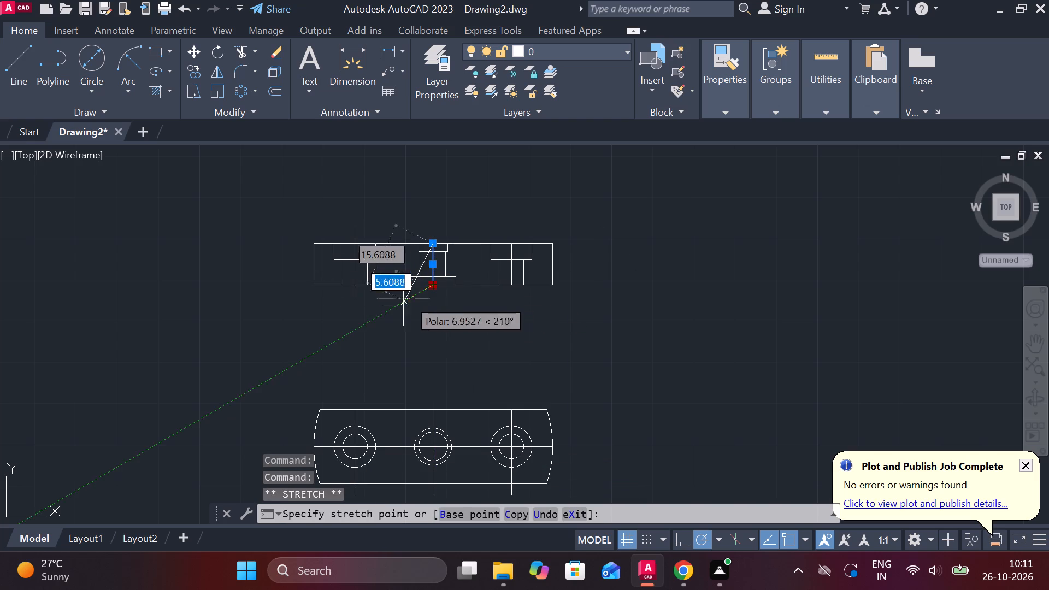
click(433, 299)
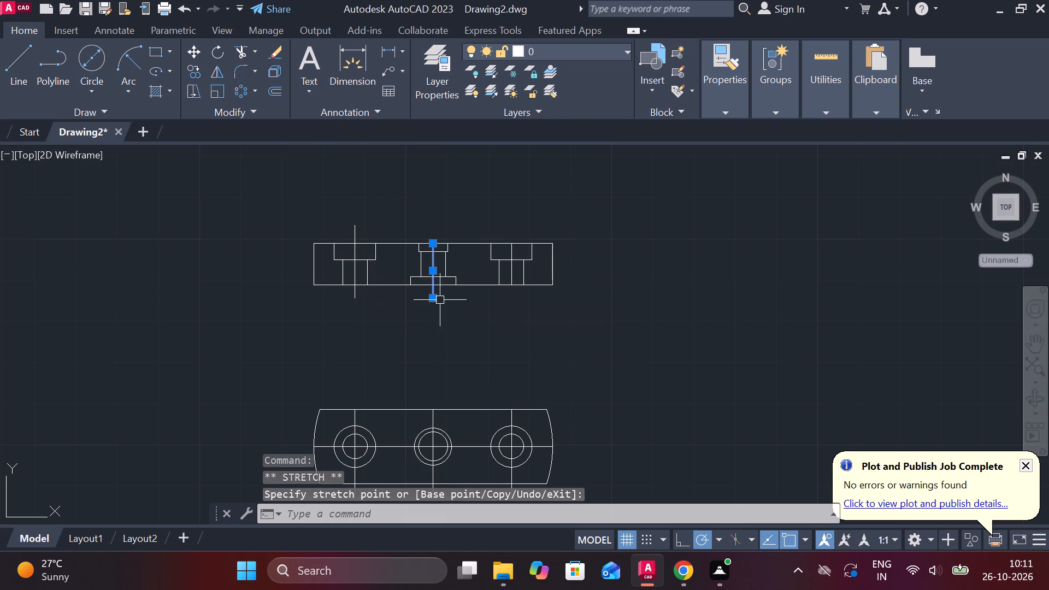
click(433, 241)
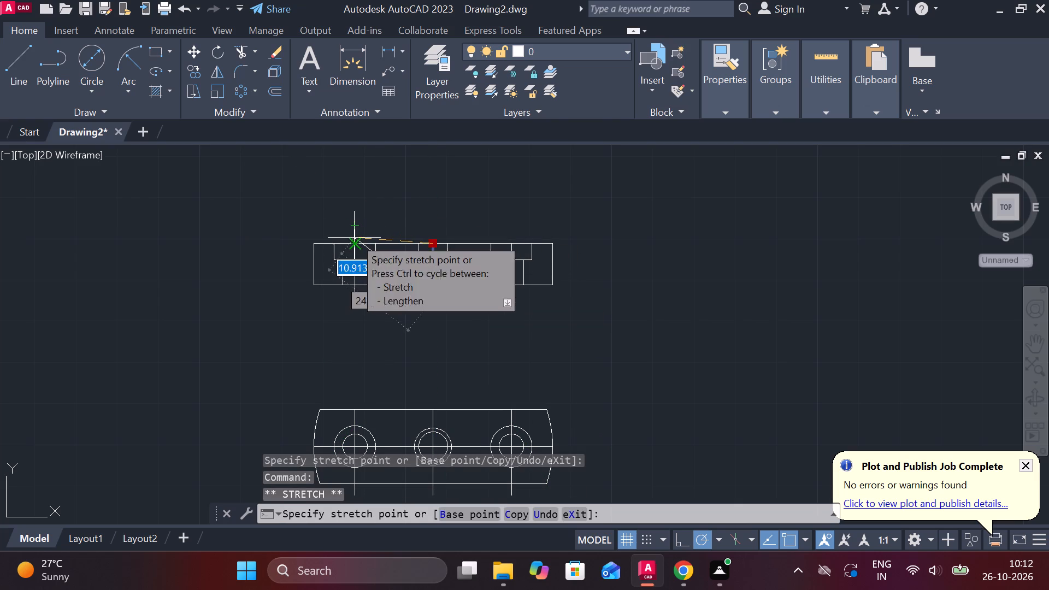
click(435, 229)
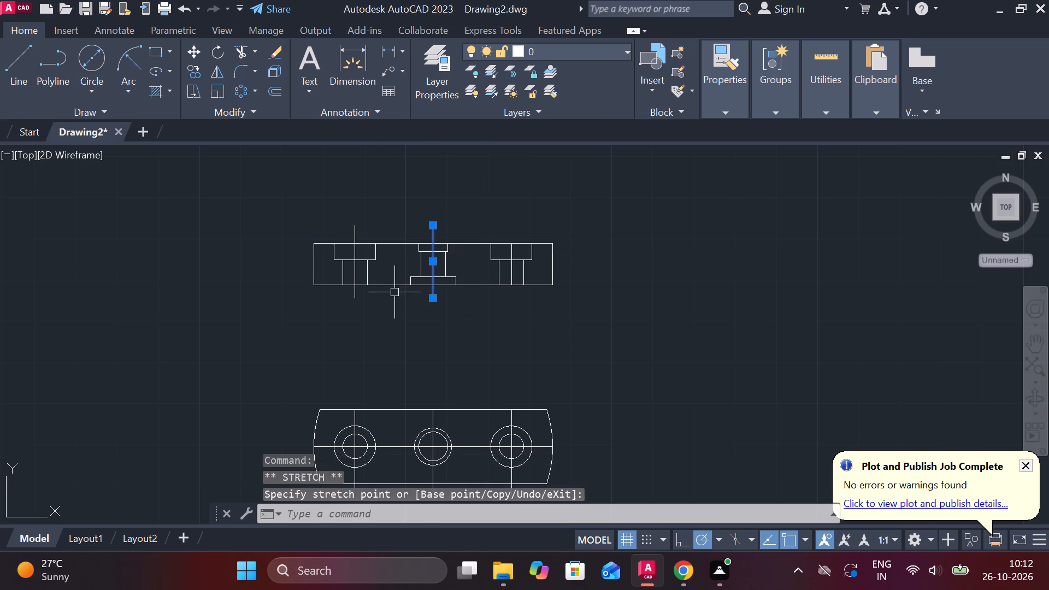
Stretch both ends of the right hole's centre line past the projected view's edges, level with the middle centre line's ends.
click(513, 270)
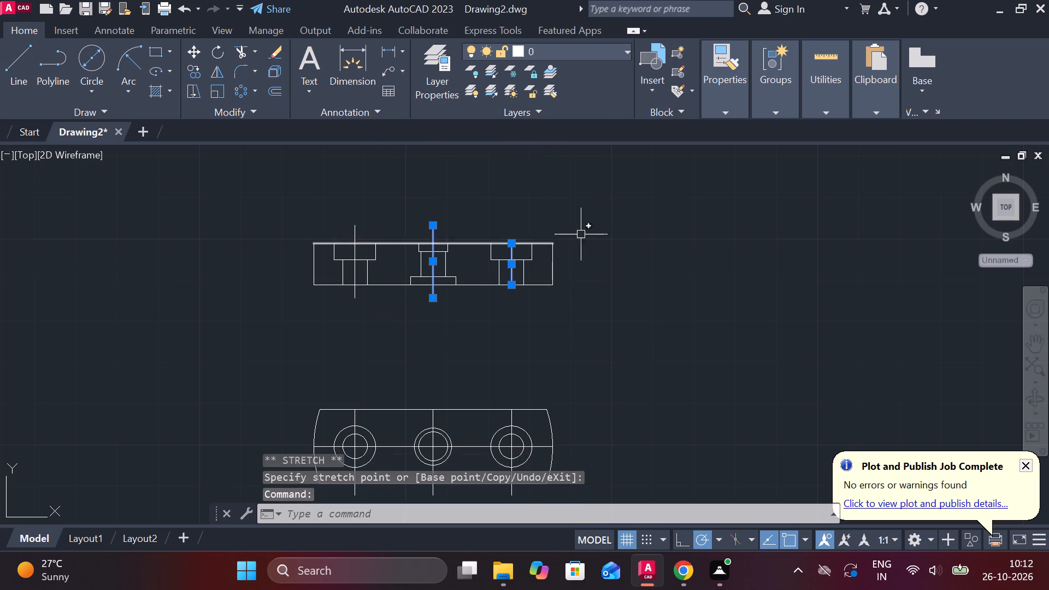
click(514, 242)
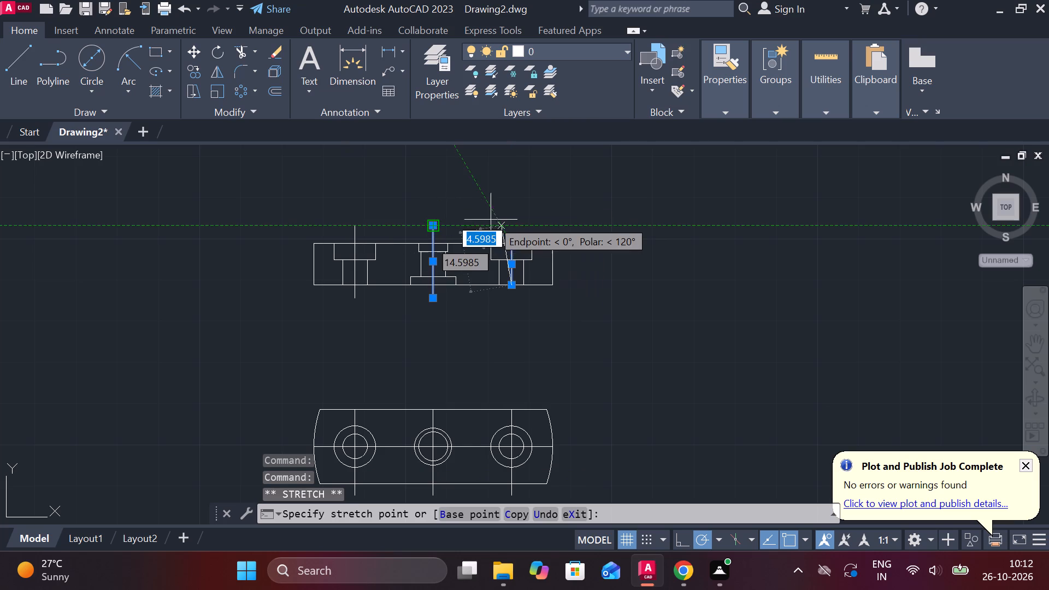
click(514, 225)
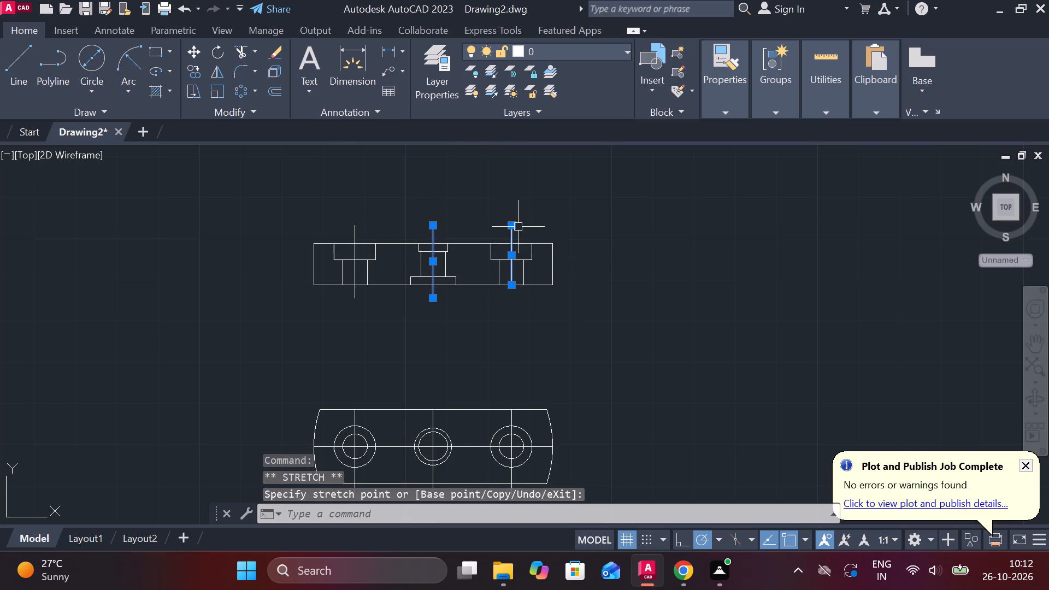
click(513, 281)
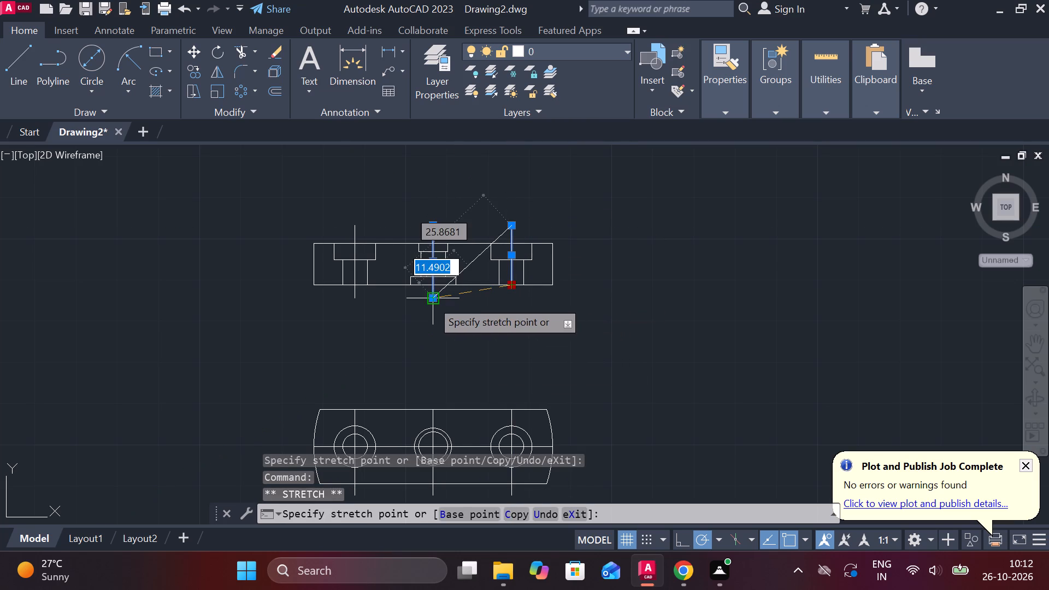
click(511, 300)
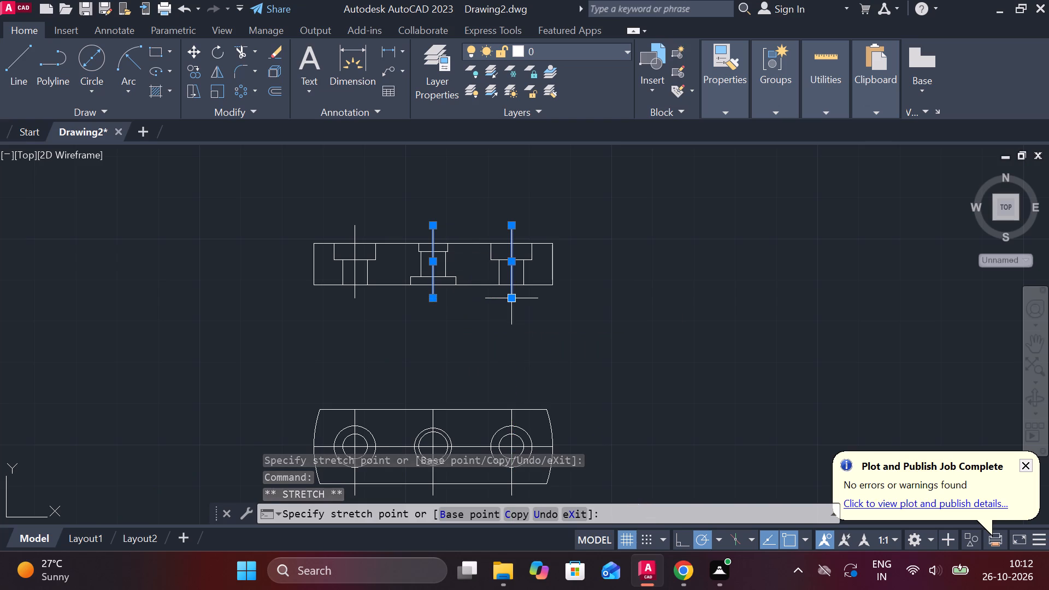
key(Escape)
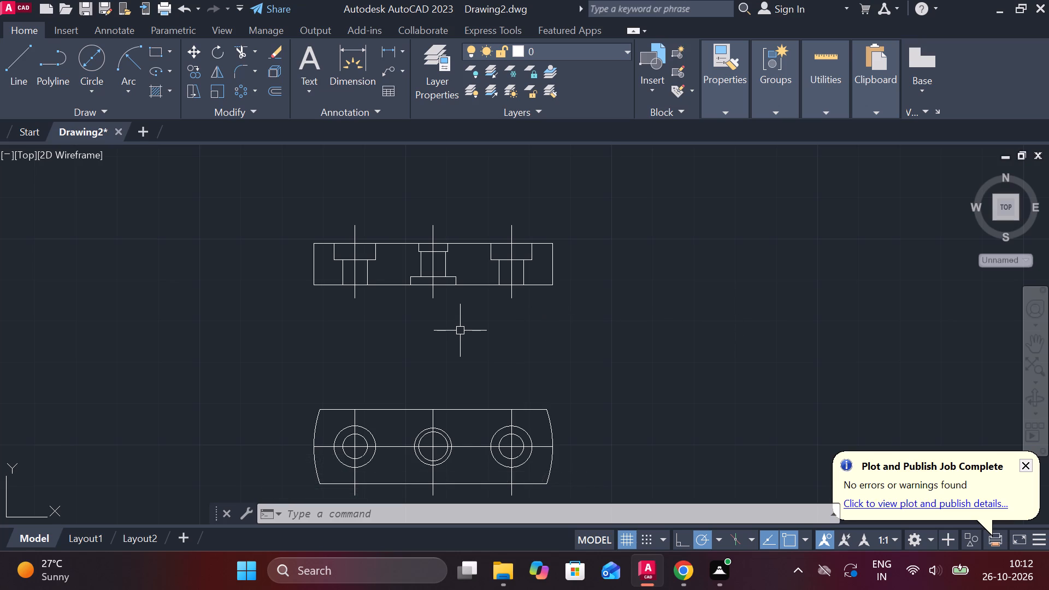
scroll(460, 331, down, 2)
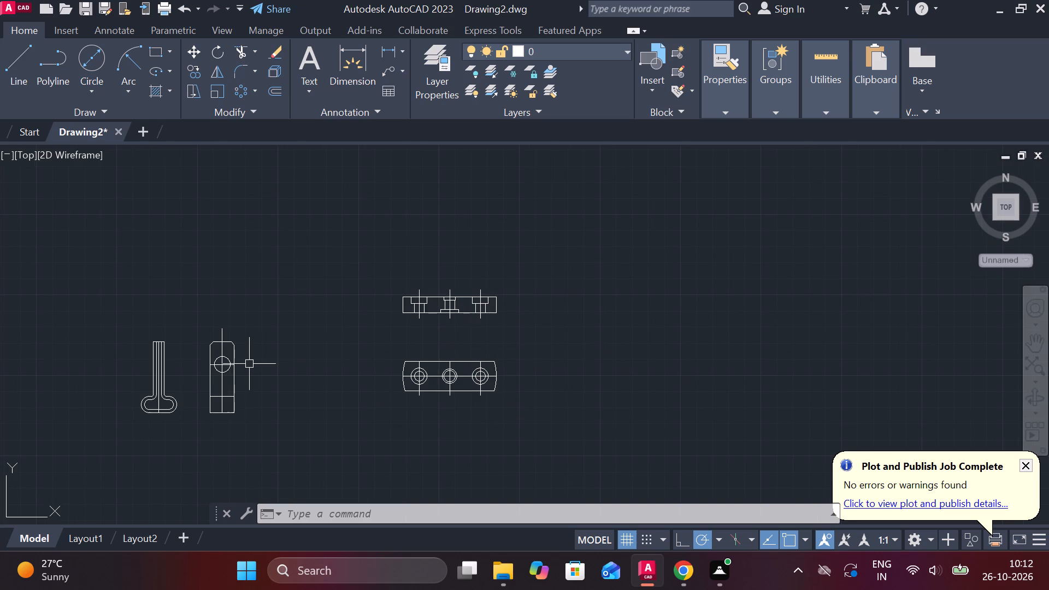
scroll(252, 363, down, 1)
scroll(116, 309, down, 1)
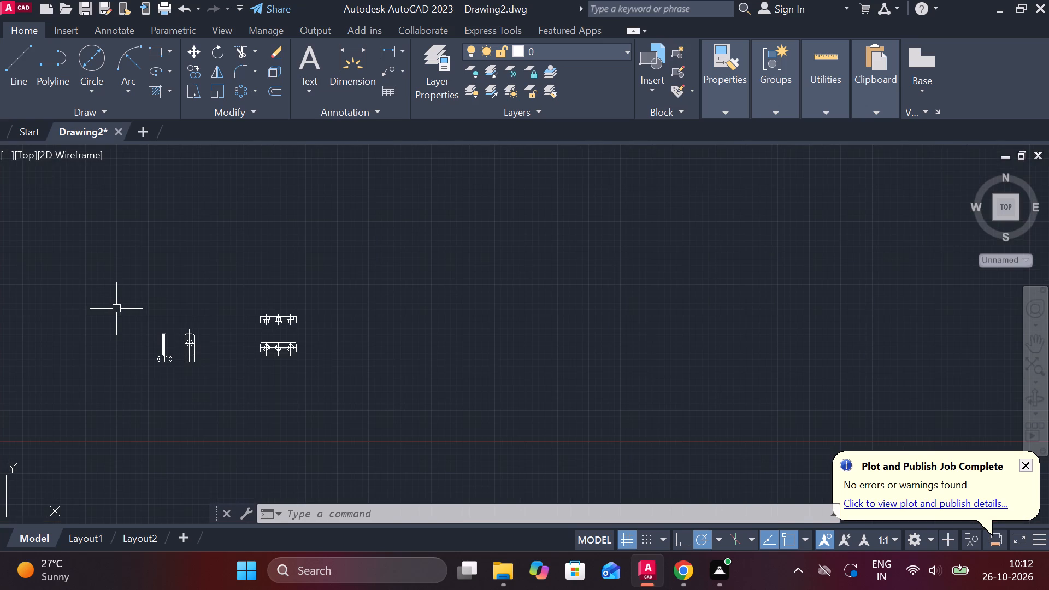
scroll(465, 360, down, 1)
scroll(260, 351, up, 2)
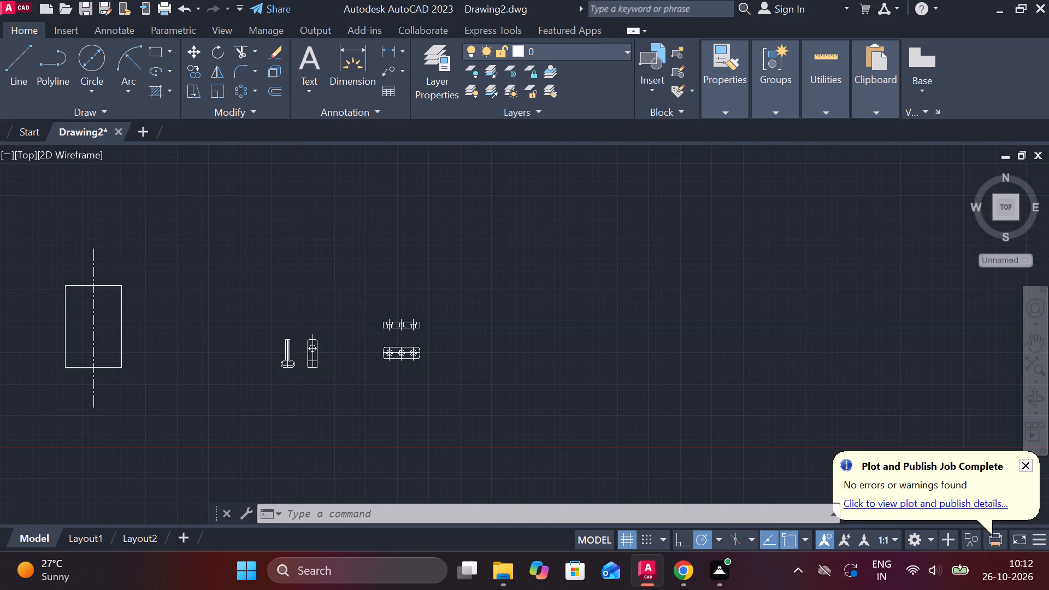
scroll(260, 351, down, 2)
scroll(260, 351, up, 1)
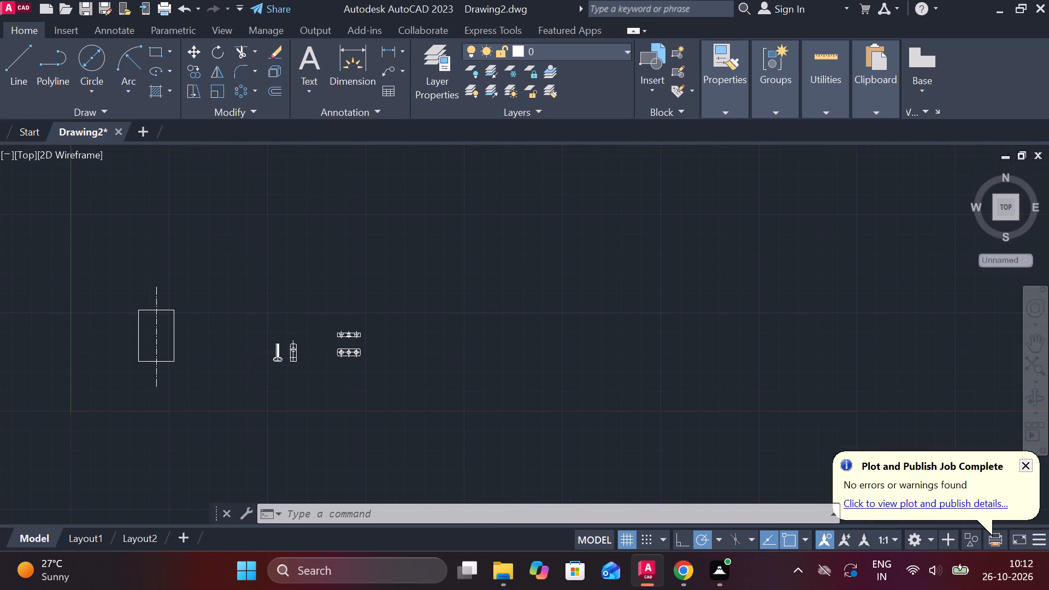
Check the width of the middle hole's upper step in the projected view with a temporary linear dimension.
scroll(416, 360, up, 3)
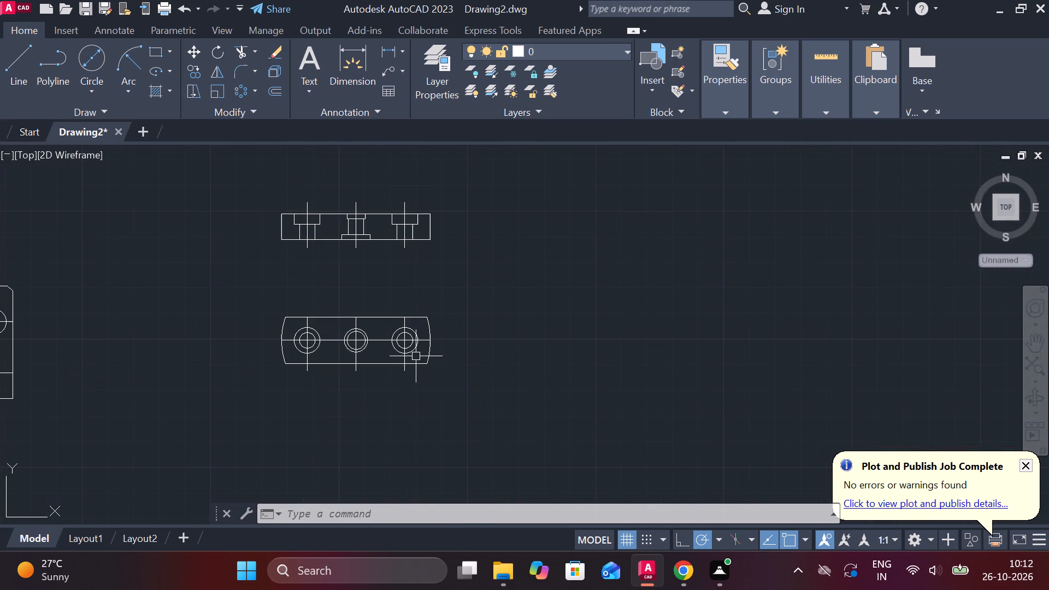
click(391, 52)
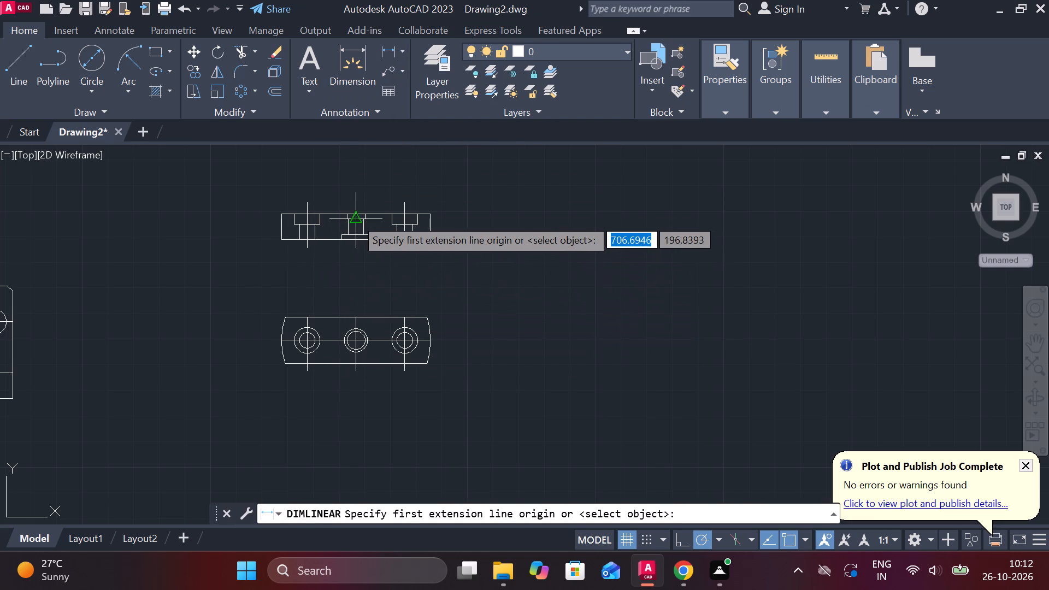
scroll(355, 218, up, 2)
click(334, 206)
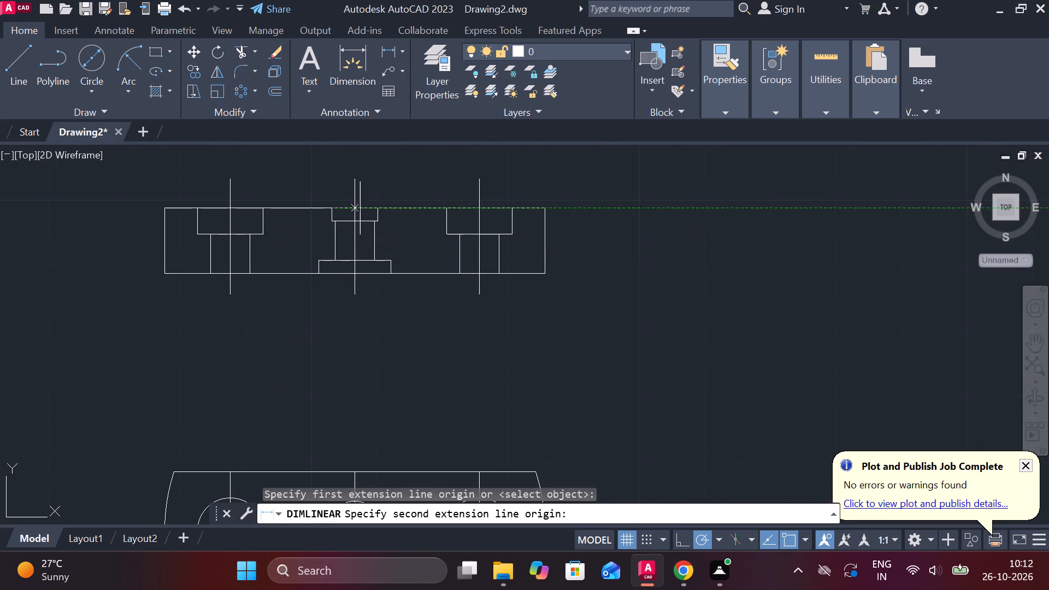
click(386, 208)
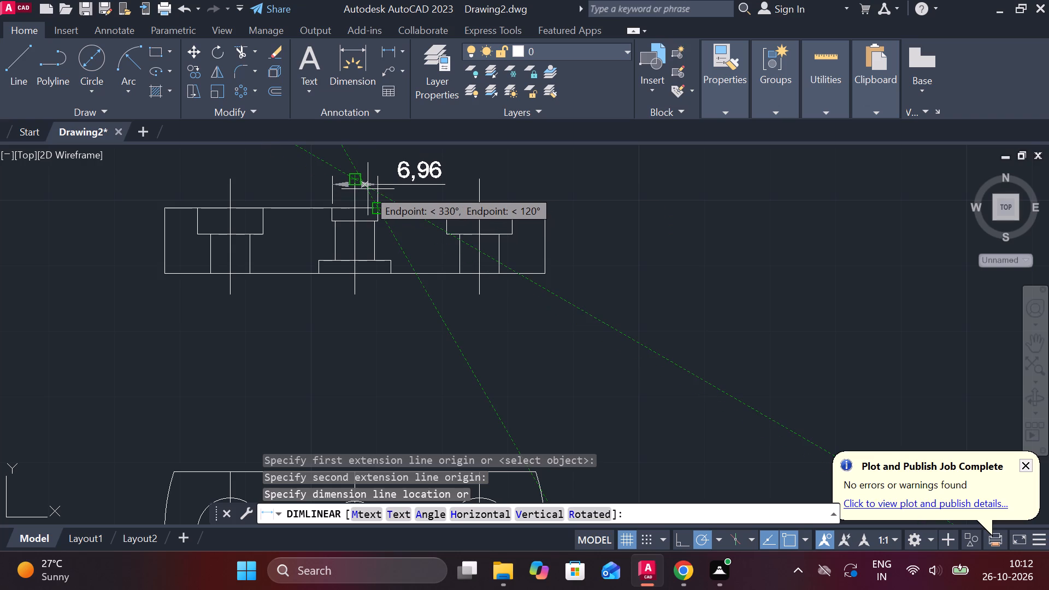
key(Escape)
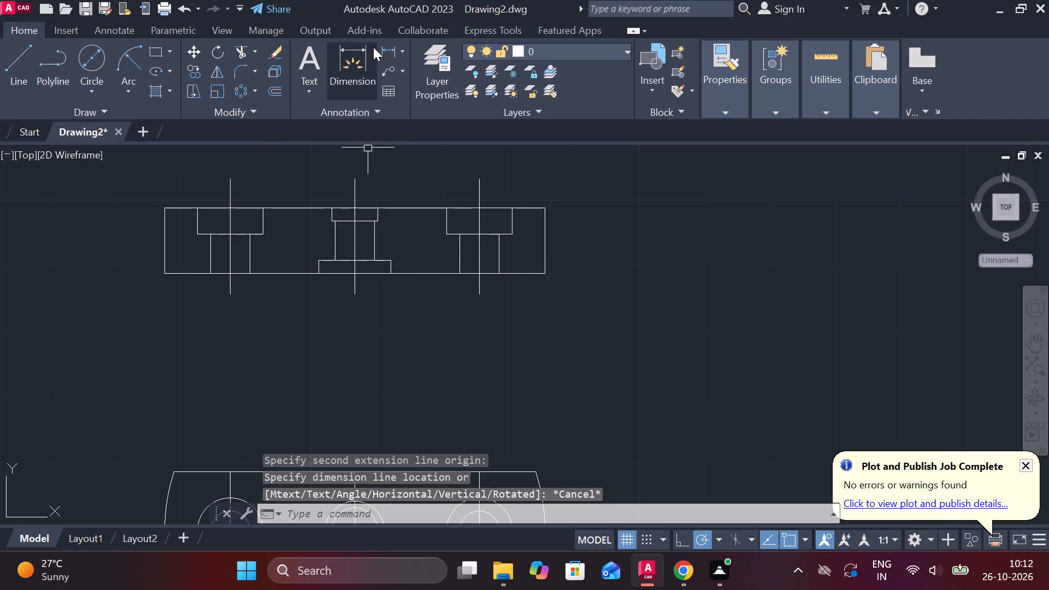
double_click(386, 46)
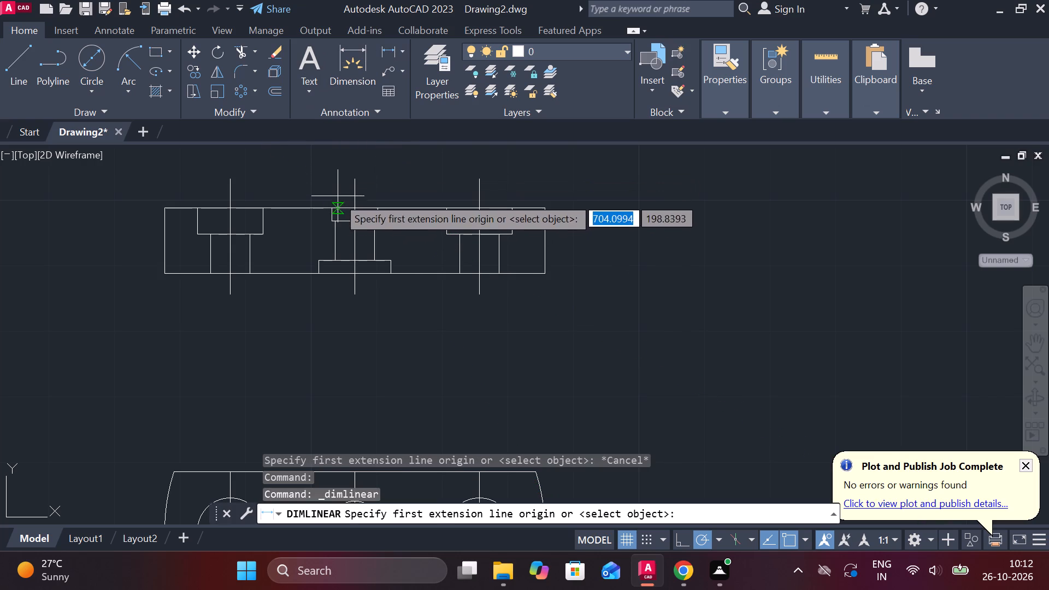
scroll(317, 209, up, 2)
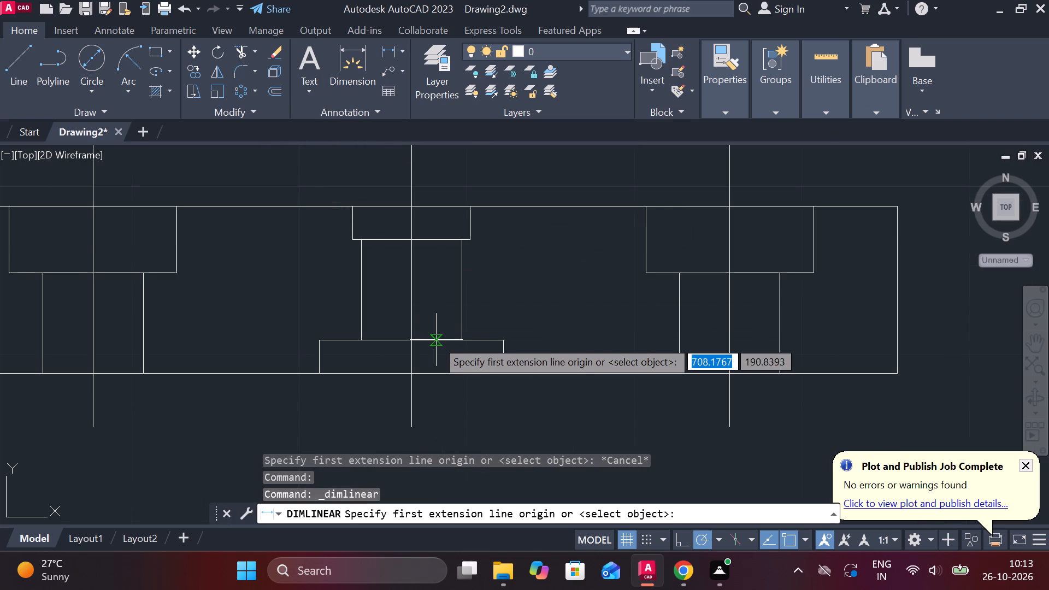
click(352, 208)
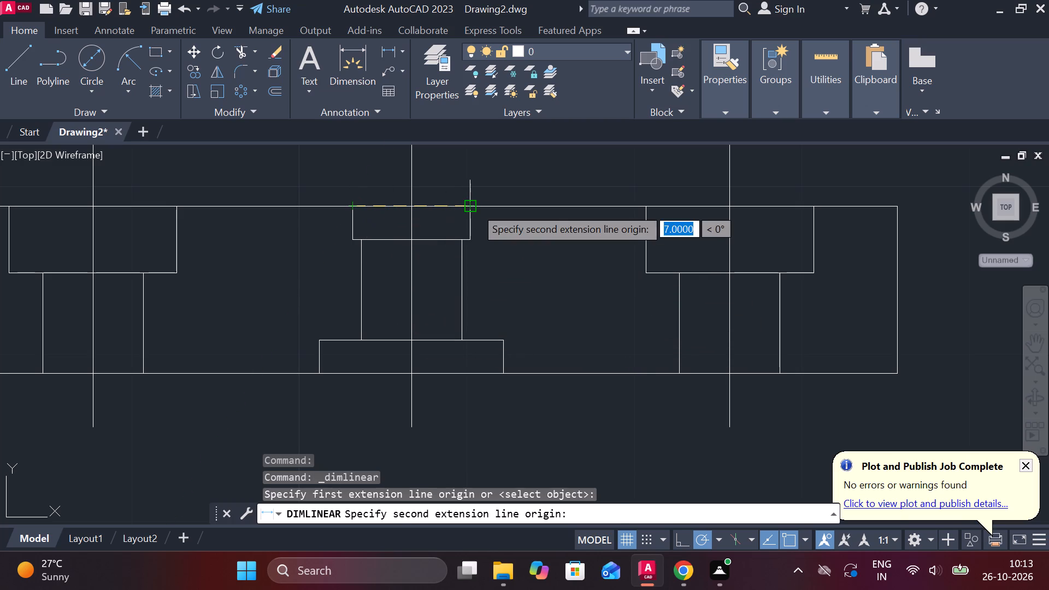
click(475, 207)
scroll(468, 164, down, 2)
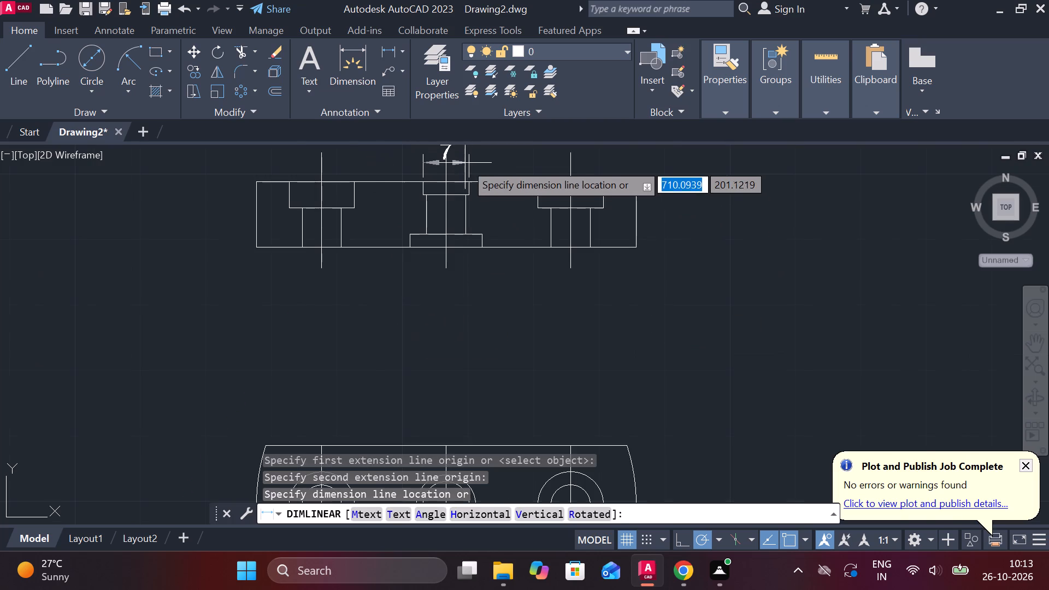
scroll(464, 163, down, 2)
scroll(464, 227, down, 1)
scroll(464, 165, up, 2)
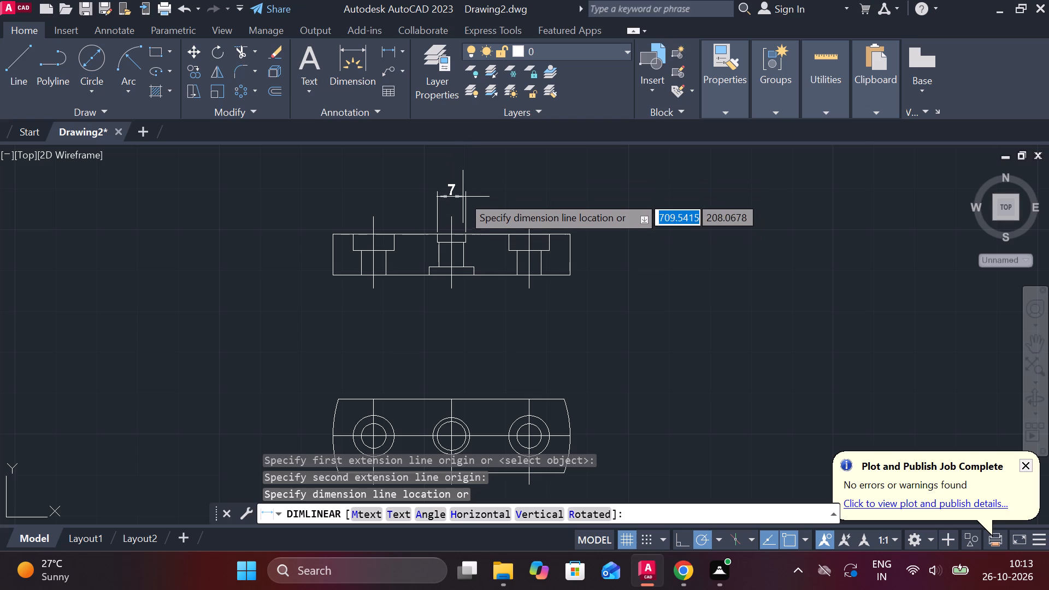
key(Escape)
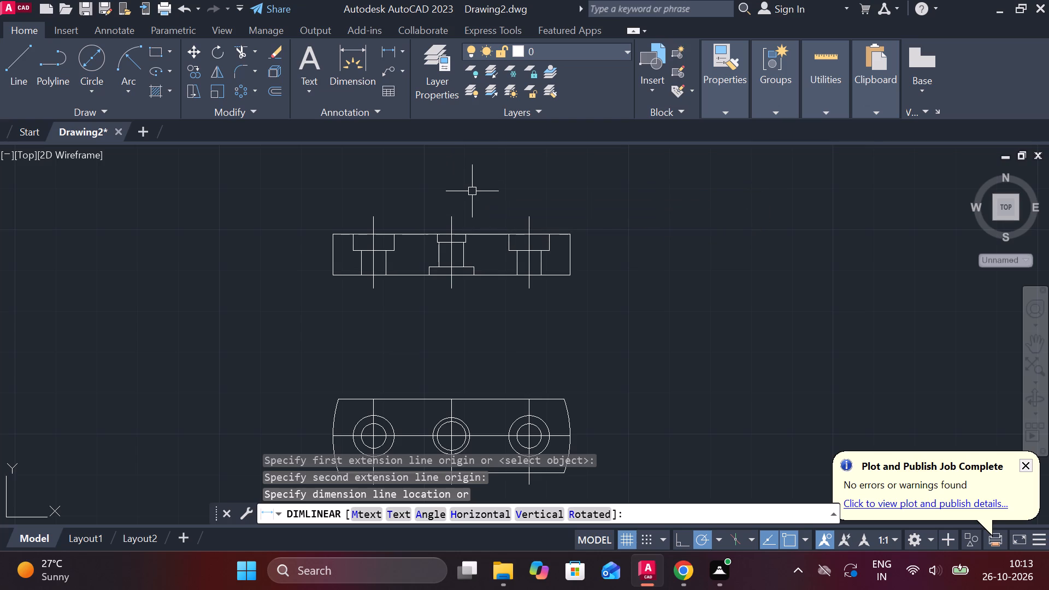
Copy the arc-ended link's circle view and its stepped-hole view together to free space above and to the right of the originals.
scroll(630, 271, down, 3)
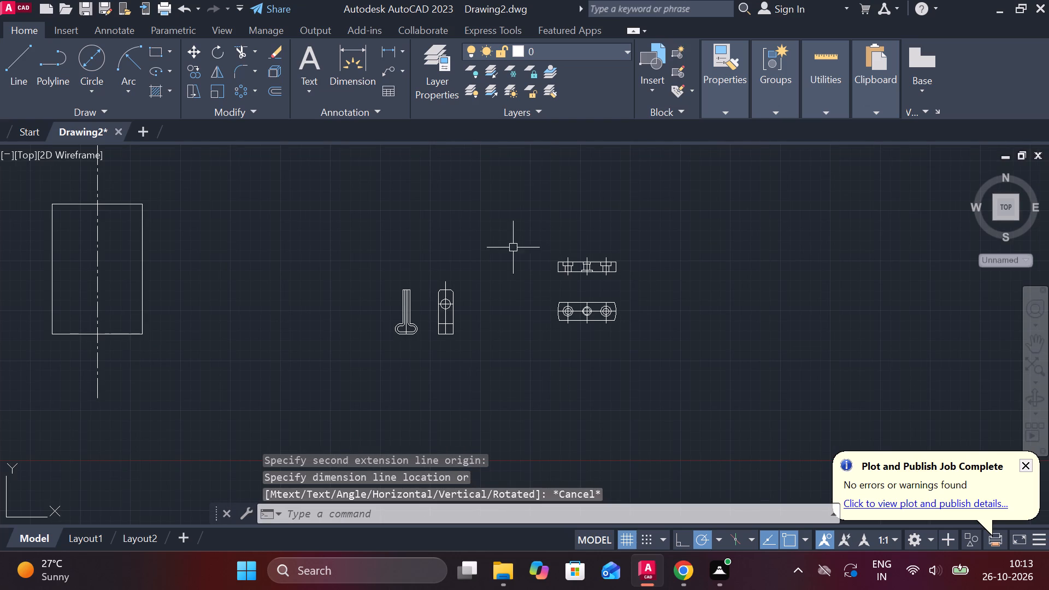
drag(497, 189, 751, 272)
text(C0)
key(BackSpace)
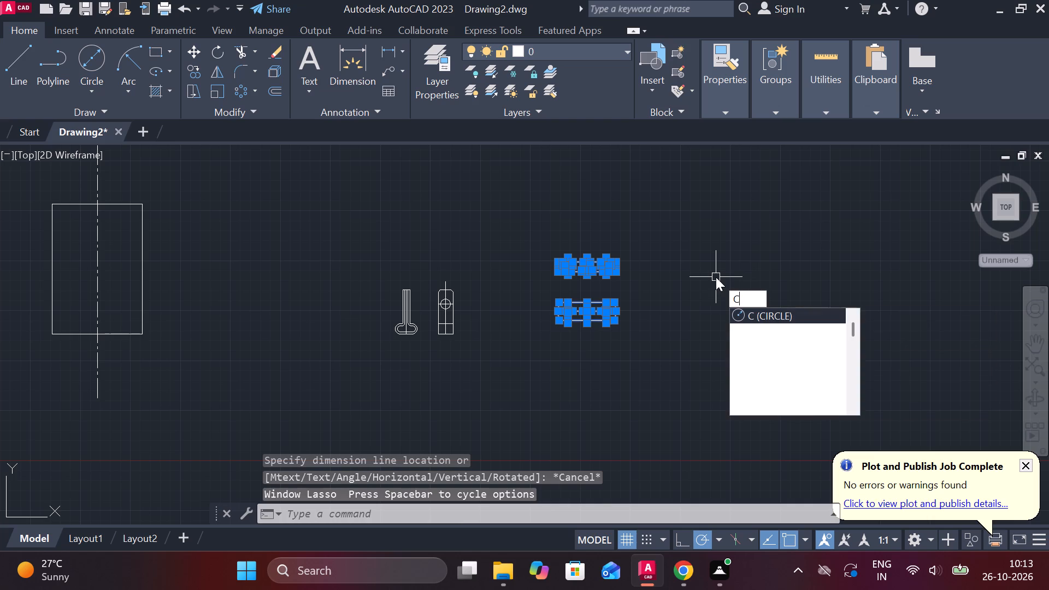
key(o)
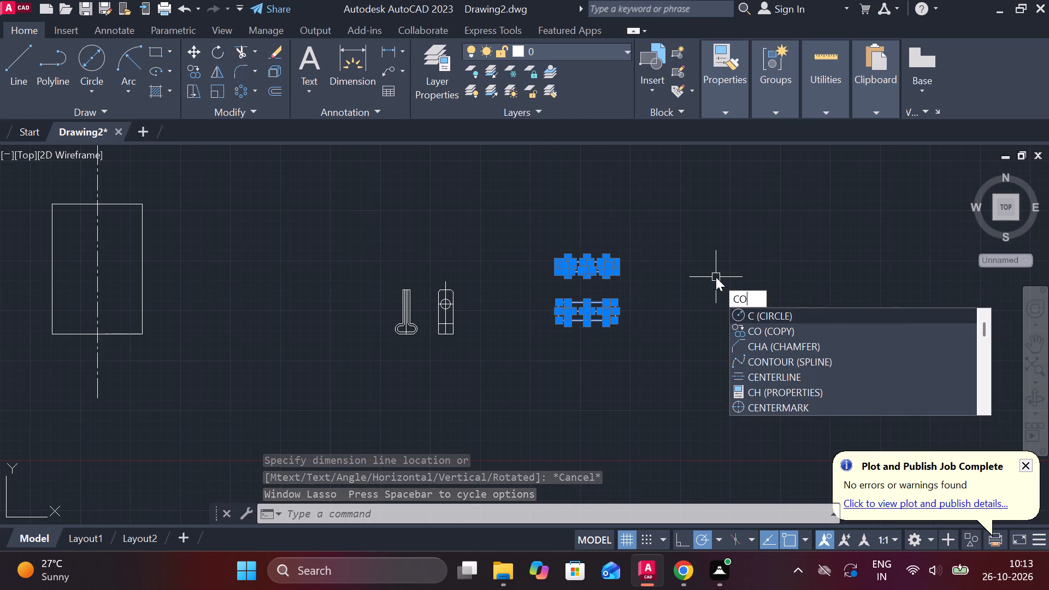
key(Return)
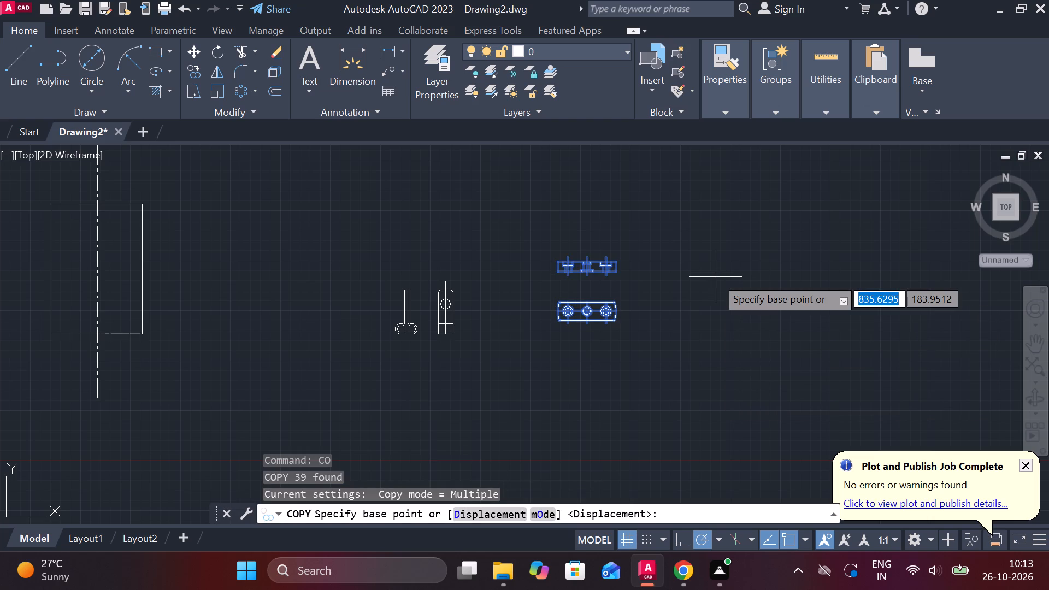
click(586, 288)
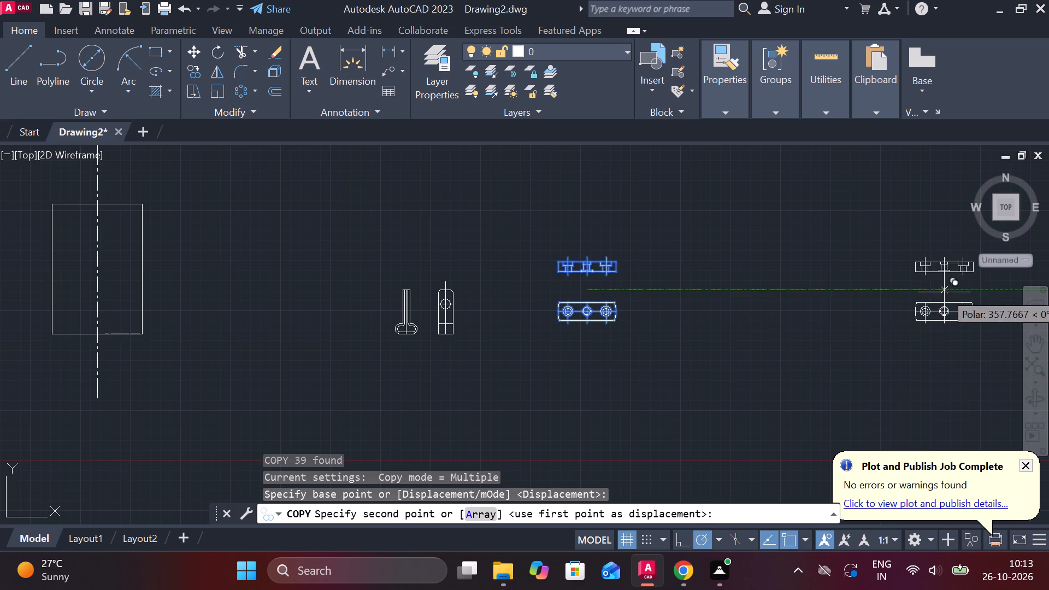
click(914, 208)
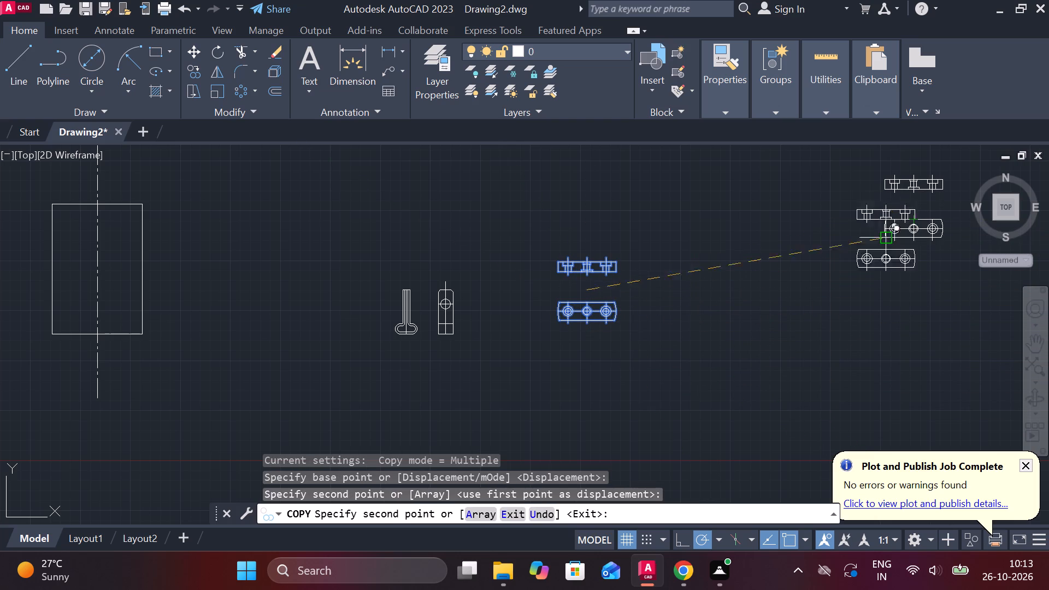
key(Escape)
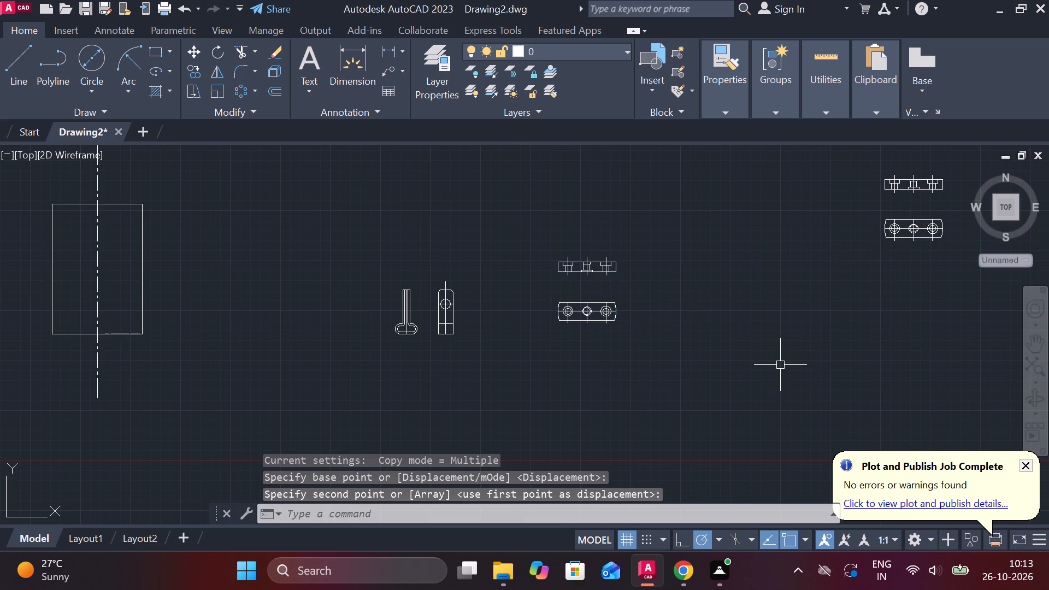
Add a linear dimension for the width of the original middle hole's upper step, placed level with the centre line's upper end.
scroll(581, 268, up, 2)
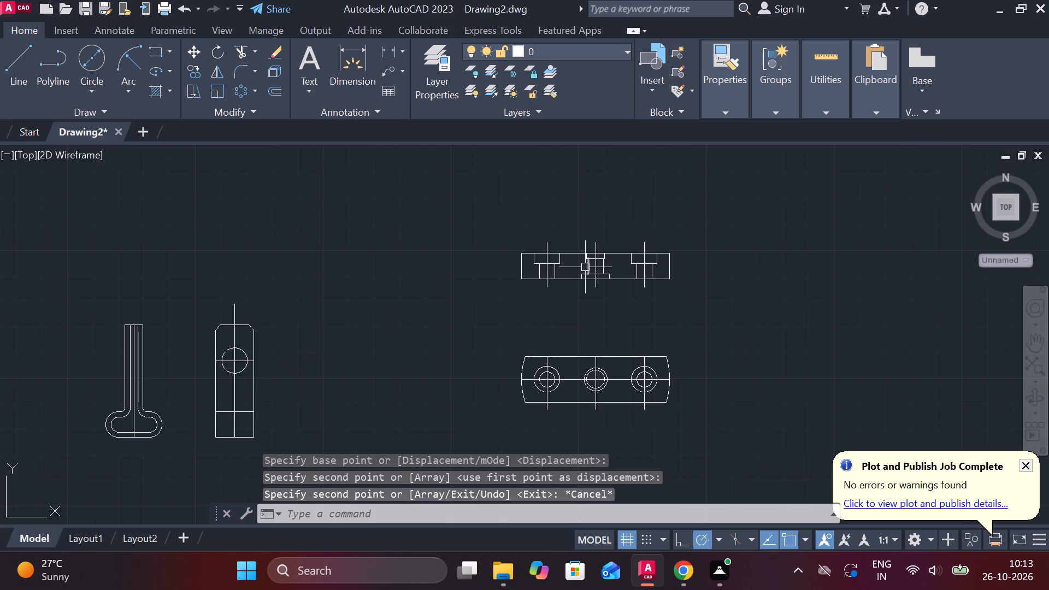
scroll(639, 292, up, 2)
scroll(639, 292, down, 1)
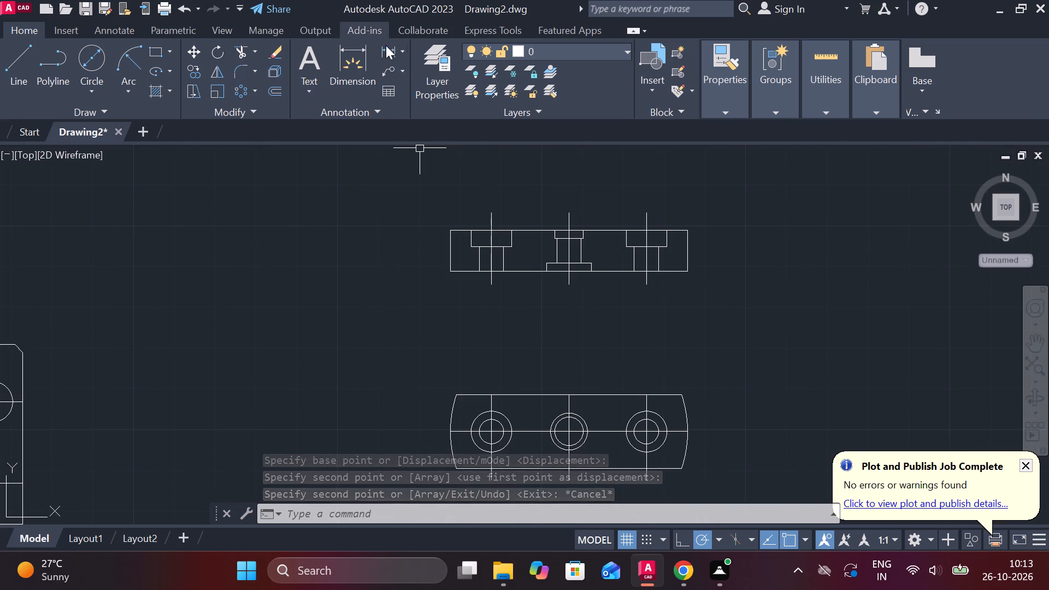
click(385, 48)
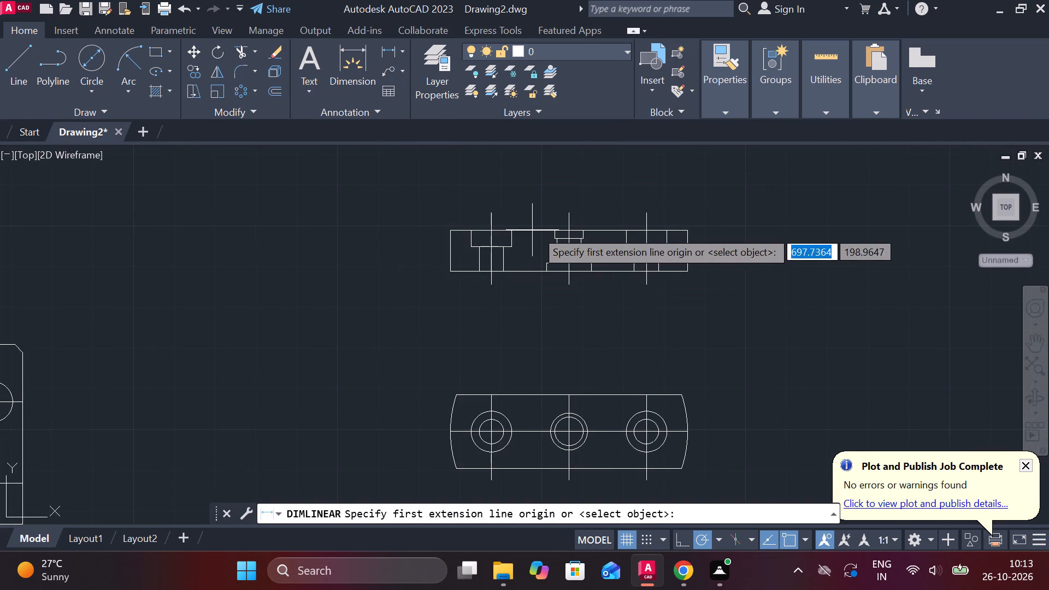
scroll(563, 237, up, 4)
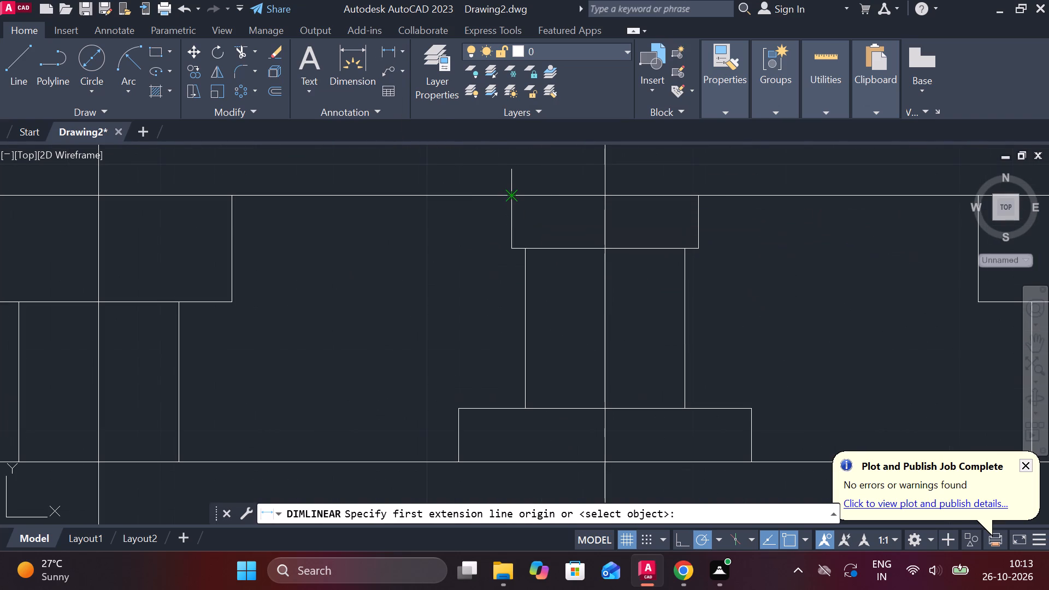
click(516, 195)
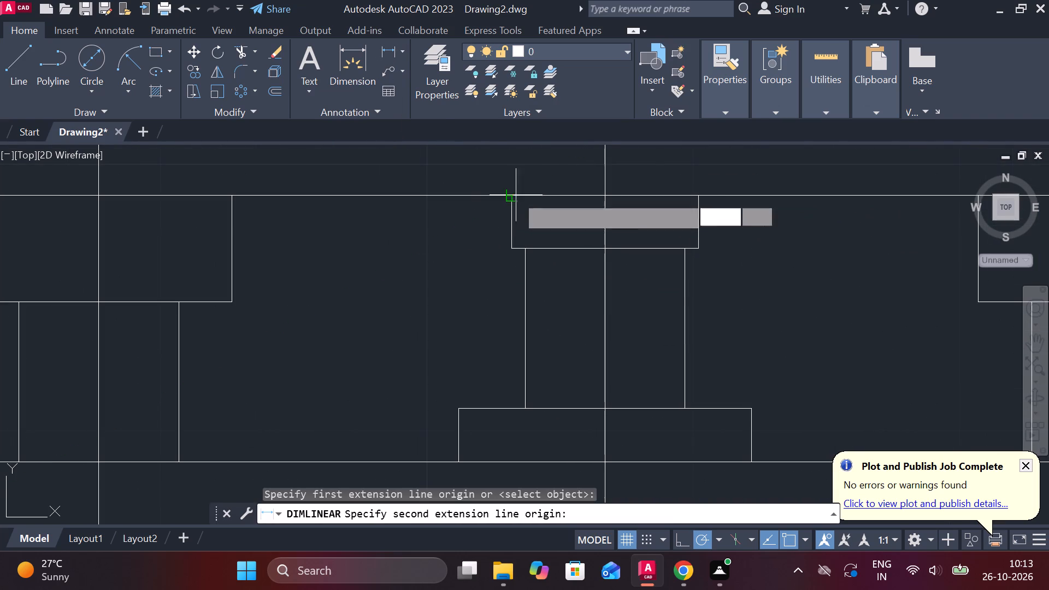
click(698, 191)
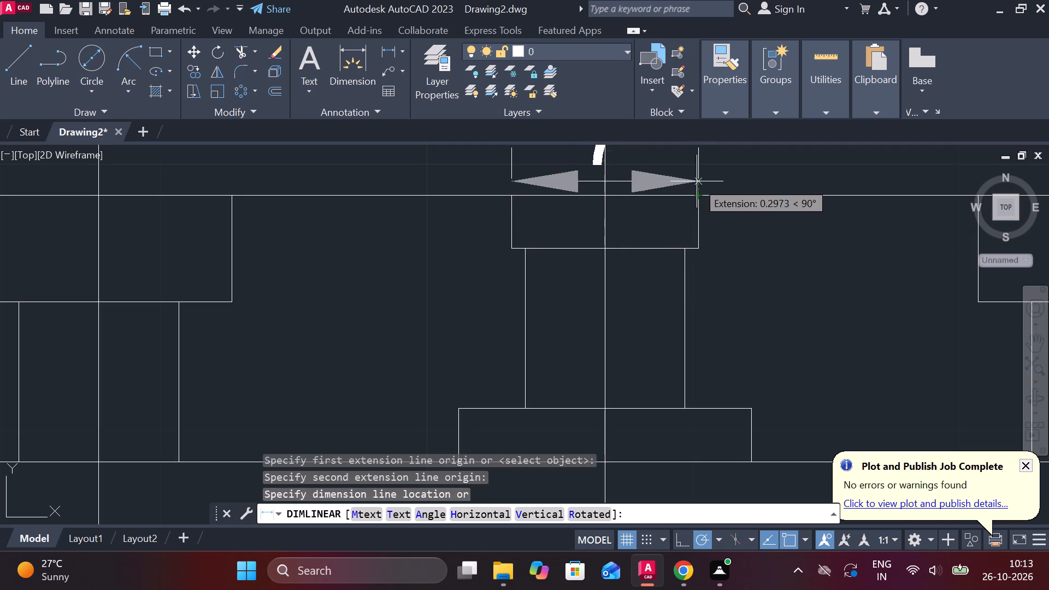
scroll(694, 170, down, 2)
scroll(660, 423, down, 3)
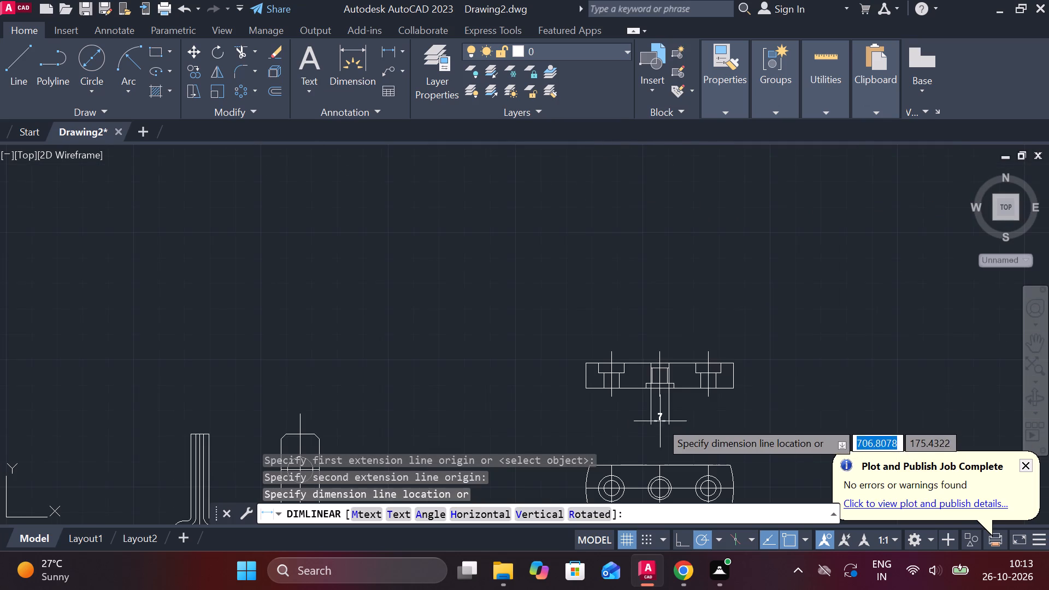
click(663, 342)
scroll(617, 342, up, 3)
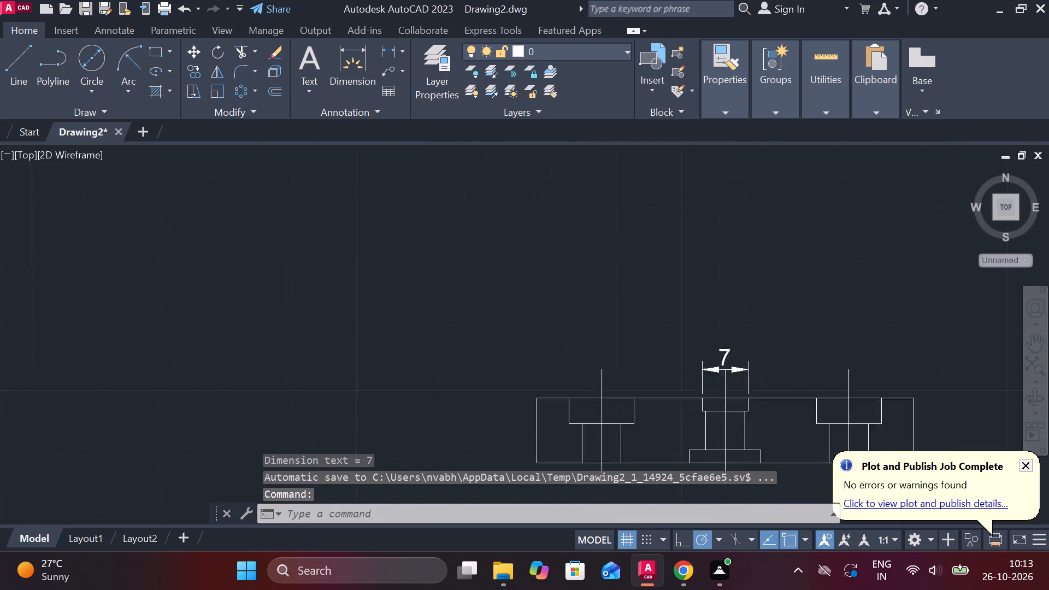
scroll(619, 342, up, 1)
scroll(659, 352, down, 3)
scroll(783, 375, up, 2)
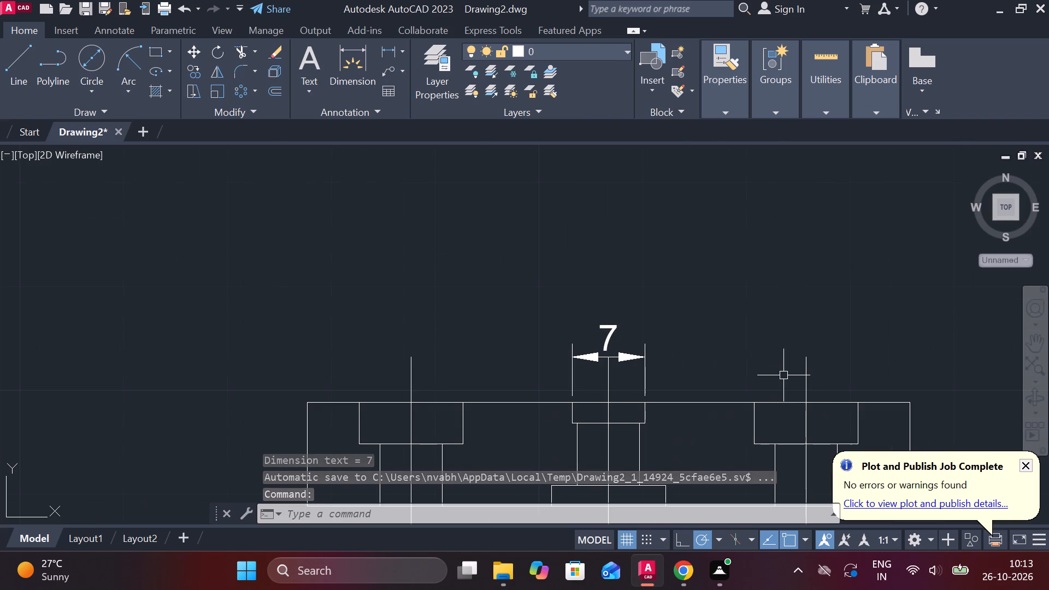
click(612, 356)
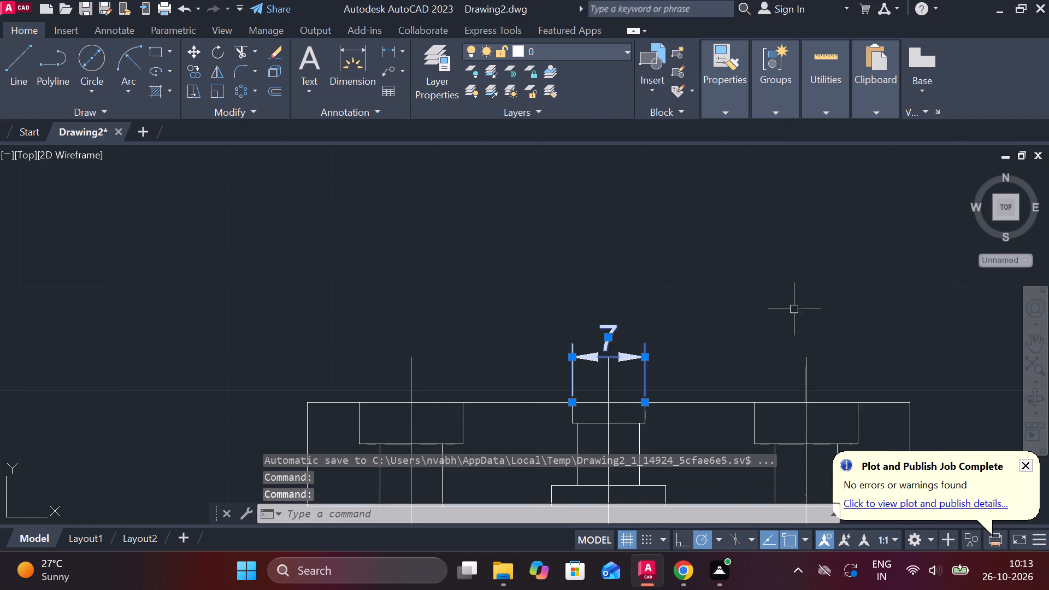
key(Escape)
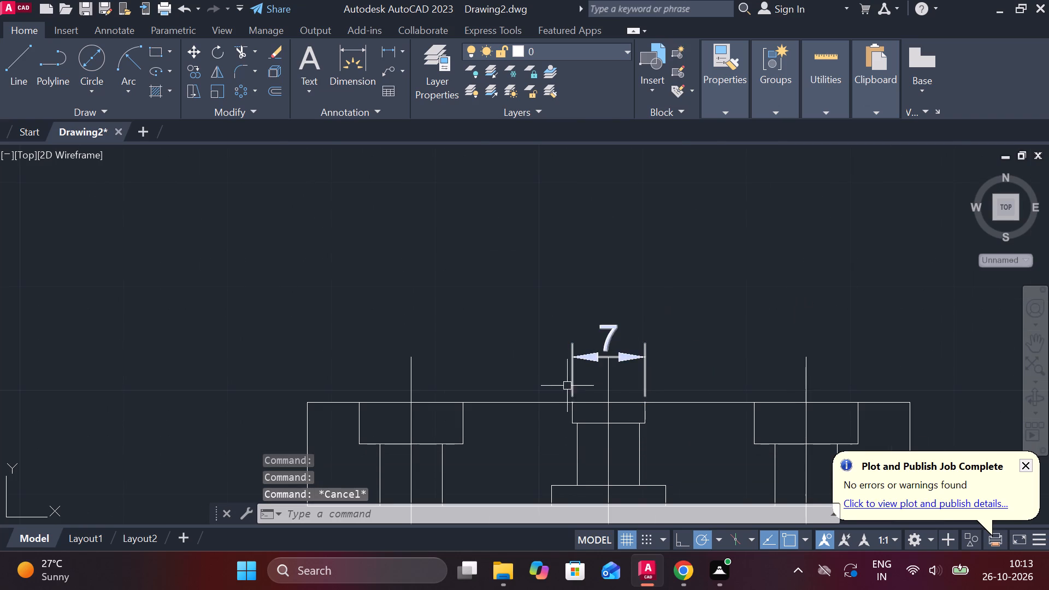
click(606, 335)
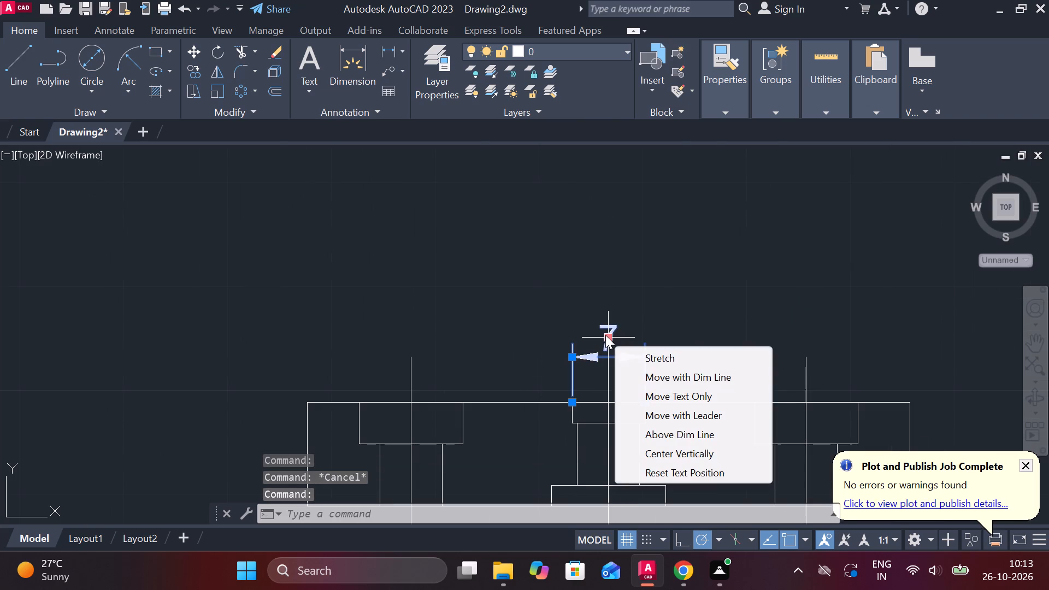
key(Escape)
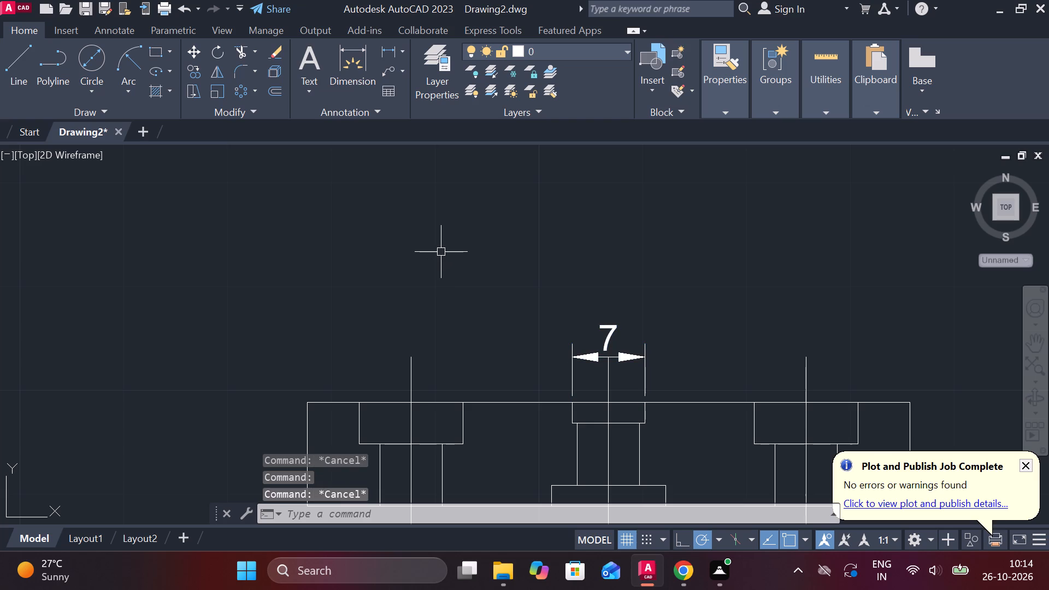
In the ISO-25 dimension style, turn off dimension lines between extension lines, set text height to 6 and use ISO standard text alignment.
key(d)
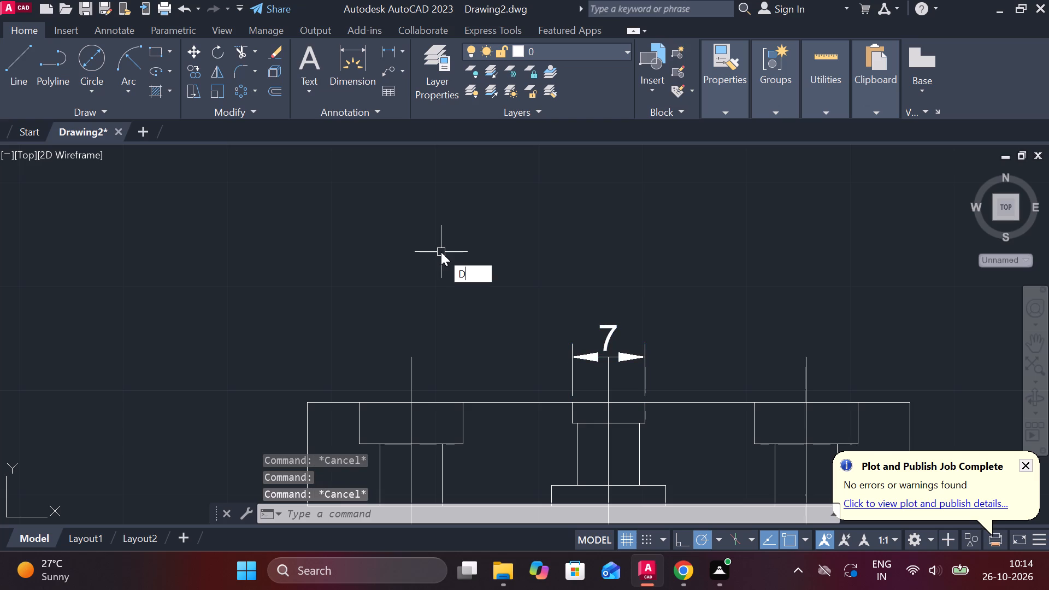
key(Return)
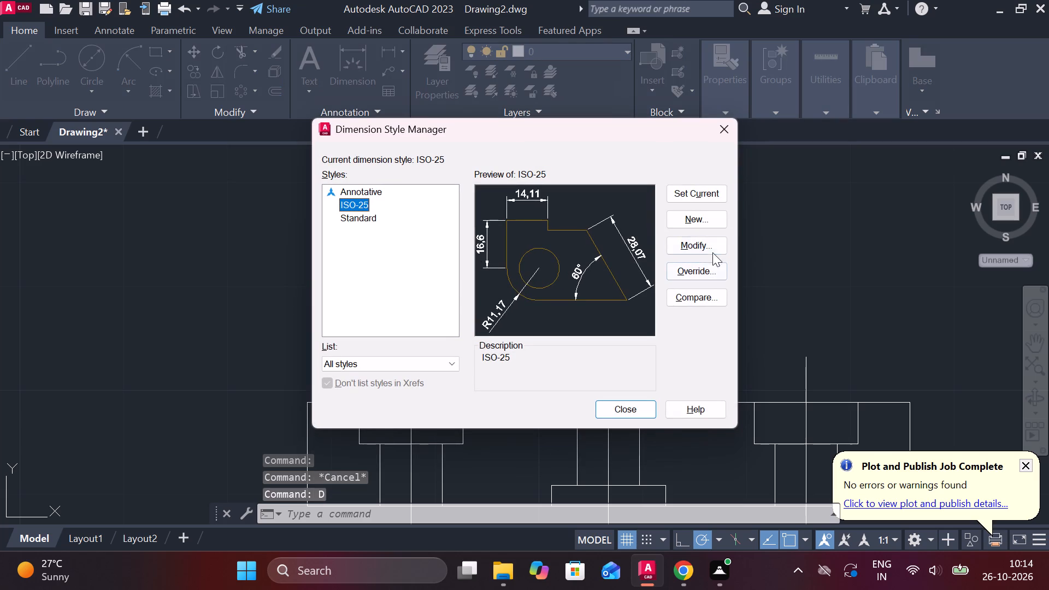
click(711, 247)
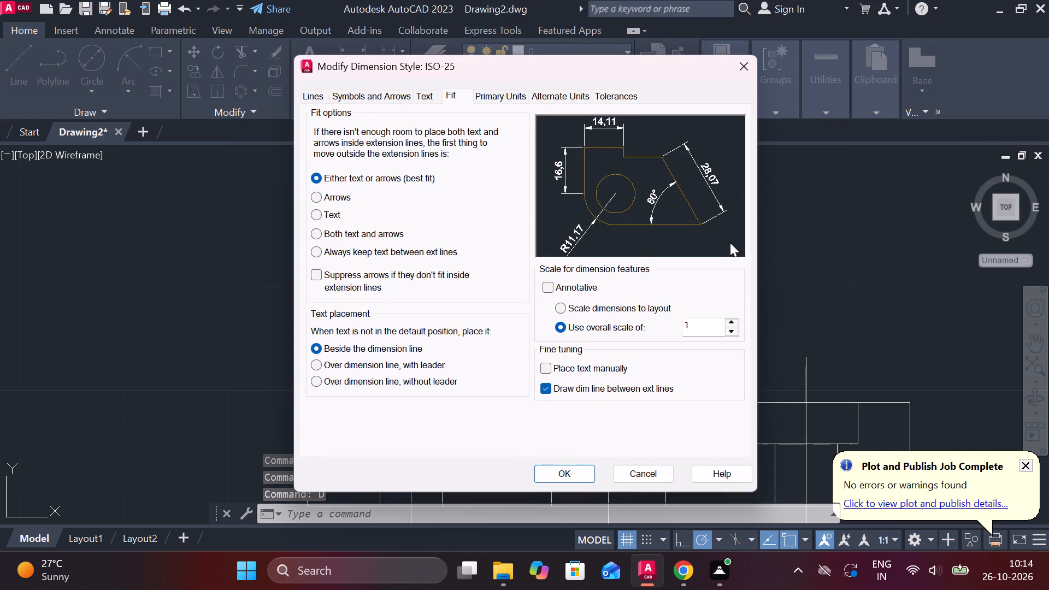
click(545, 391)
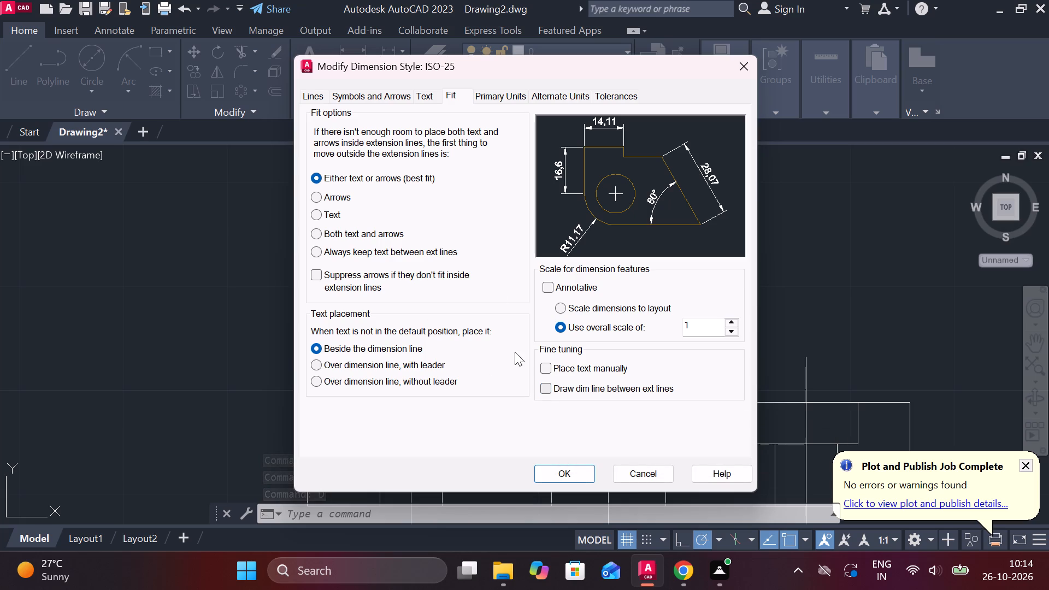
click(416, 91)
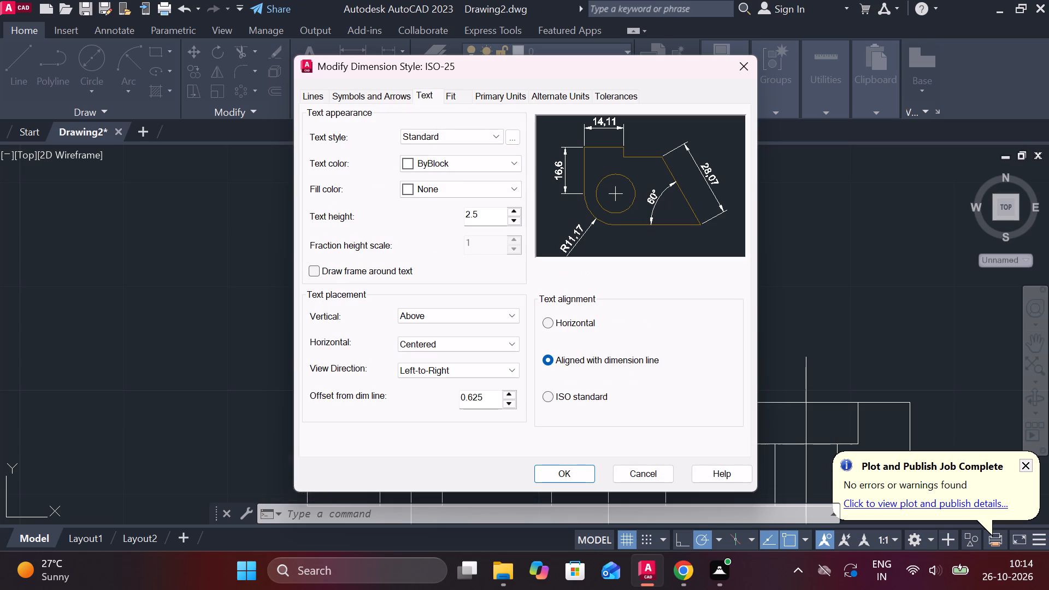
drag(488, 214, 459, 212)
key(BackSpace)
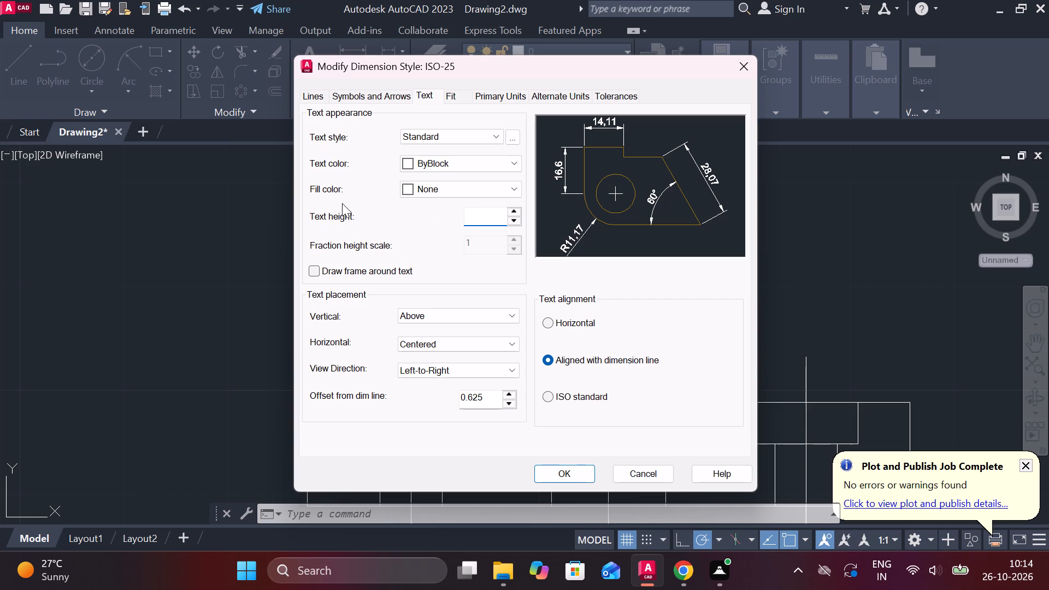
key(6)
key(Return)
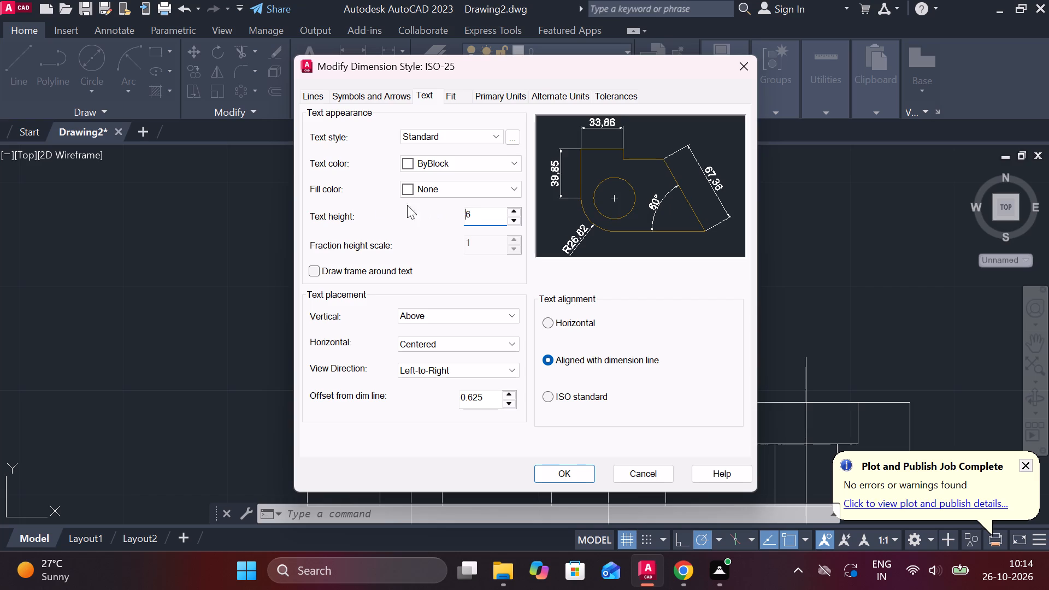
click(545, 394)
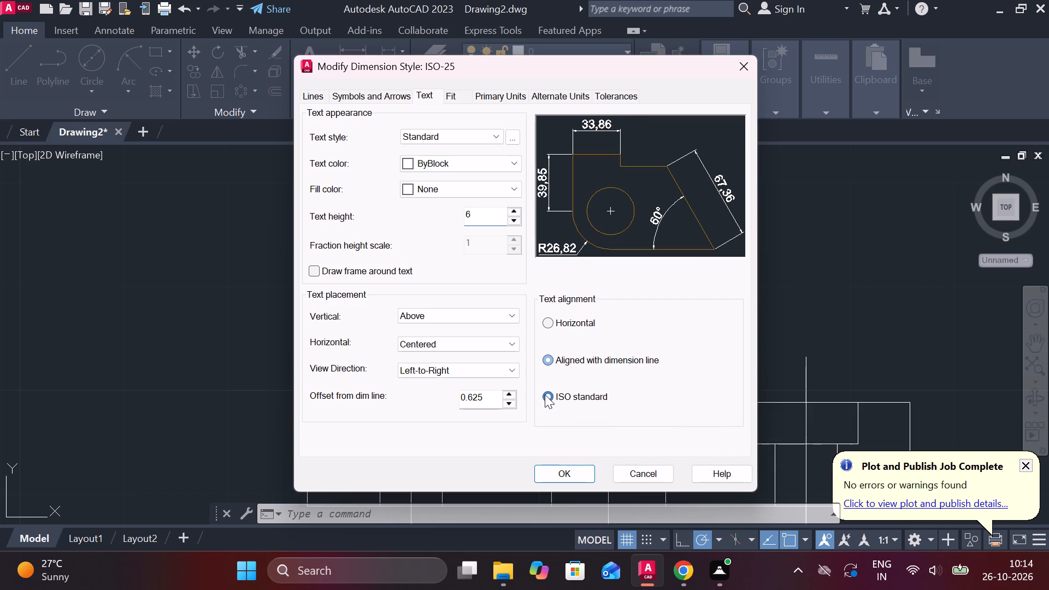
Set the ISO-25 style's arrow size to 4, apply the changes and make the style current.
click(379, 92)
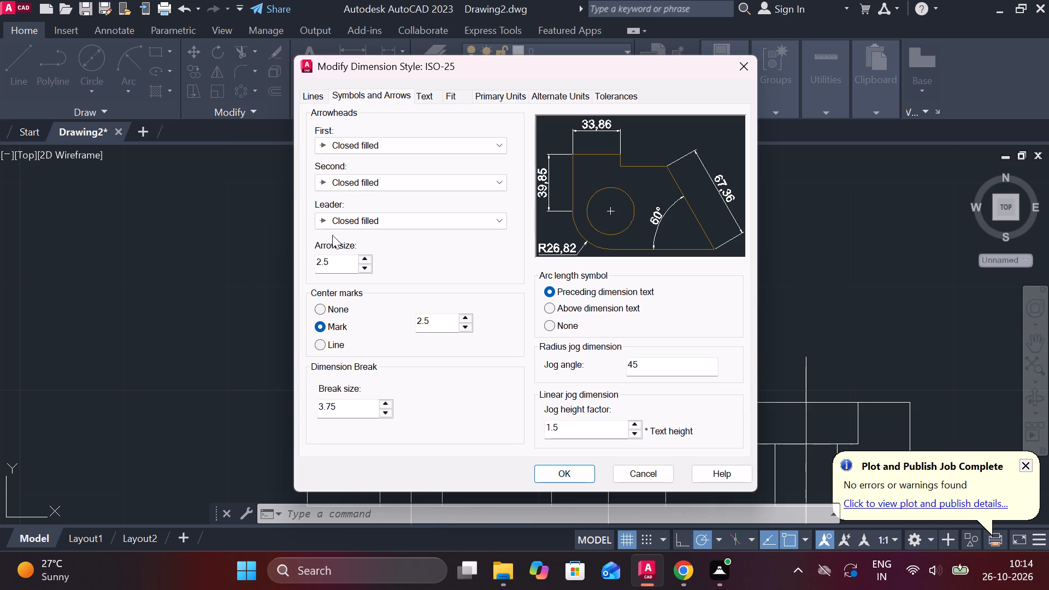
drag(345, 265, 308, 263)
key(BackSpace)
key(4)
key(Return)
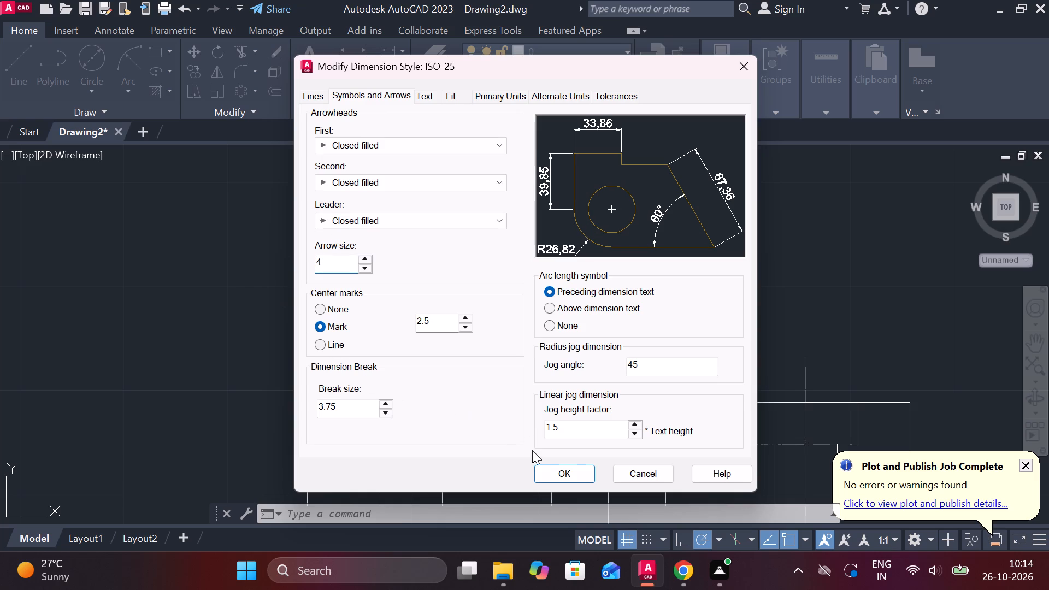
click(556, 467)
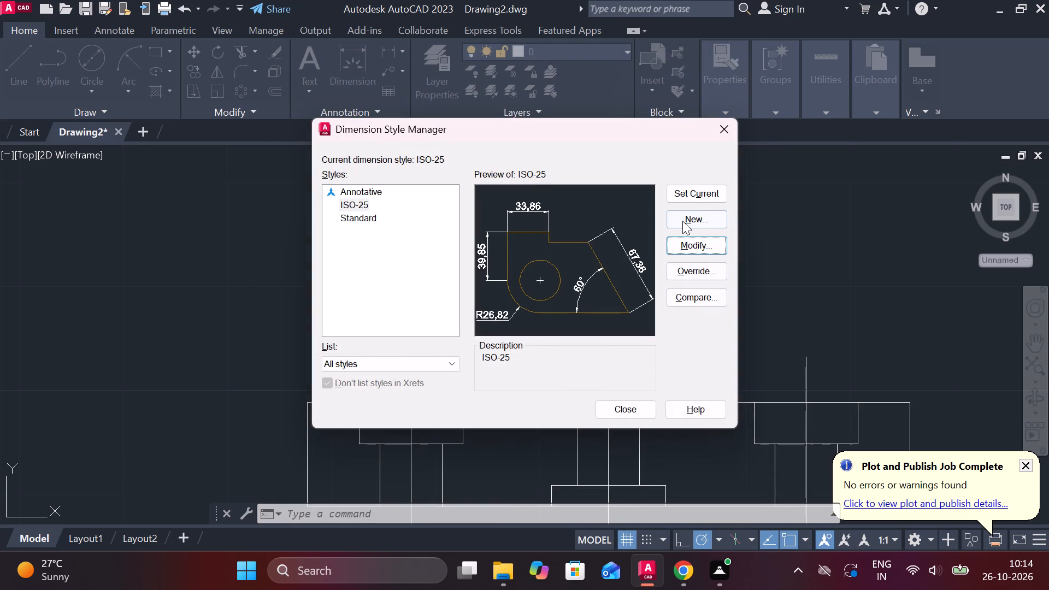
click(692, 191)
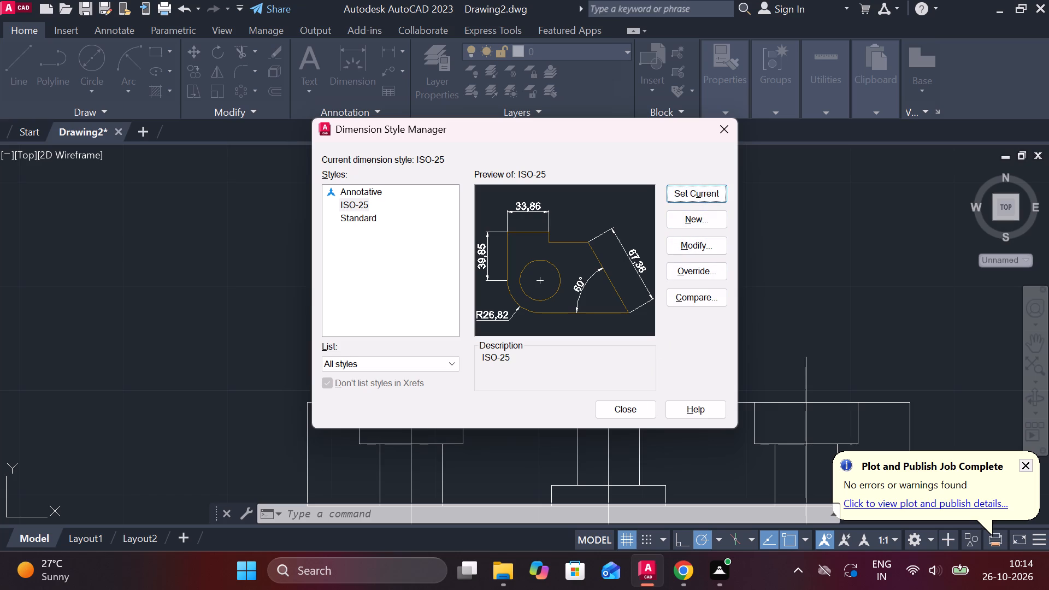
click(630, 406)
Move the middle hole's upper-step width dimension higher, clear of the centre line's upper end.
scroll(627, 400, down, 2)
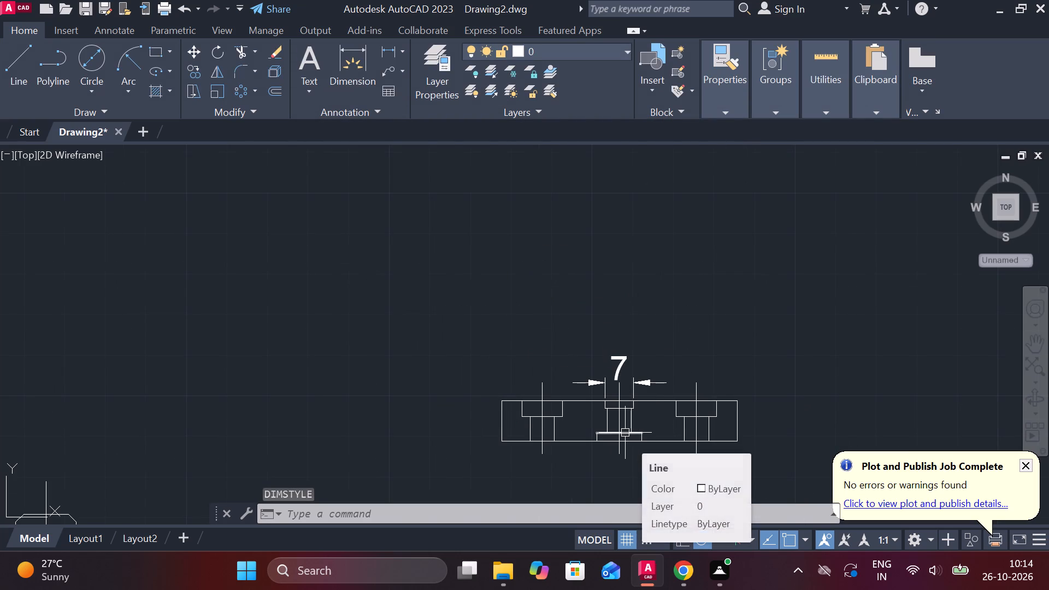
click(627, 363)
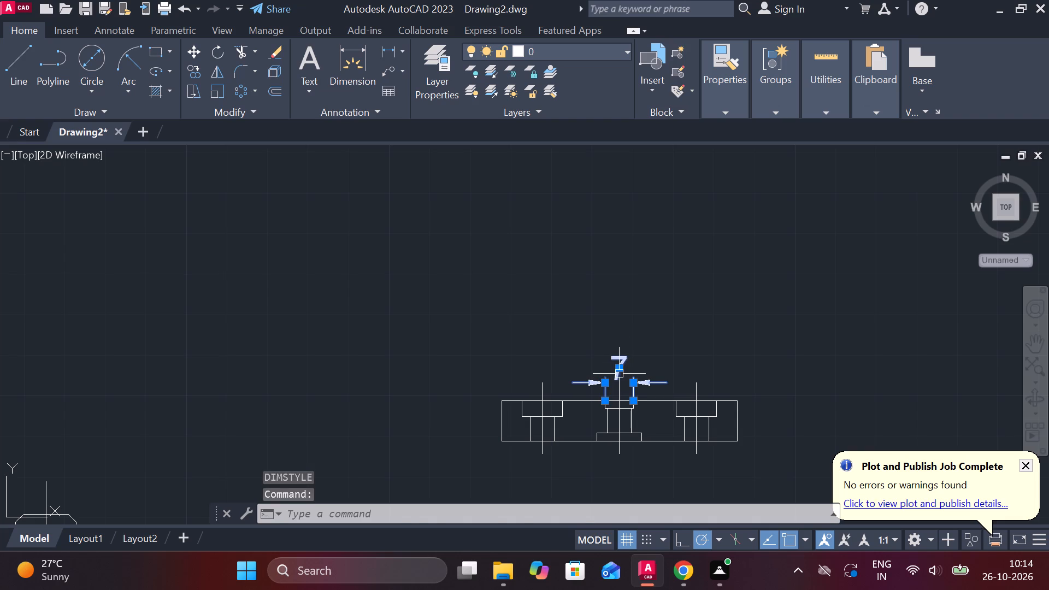
click(622, 366)
click(622, 341)
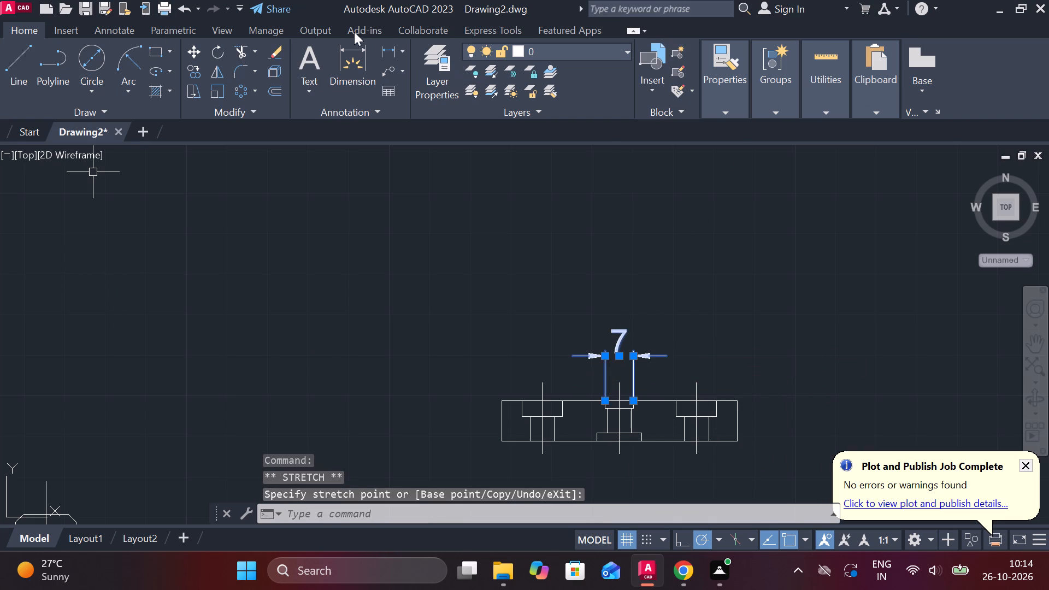
Add a linear dimension for the width of the right hole's upper step, level with the middle hole's width dimension.
click(388, 52)
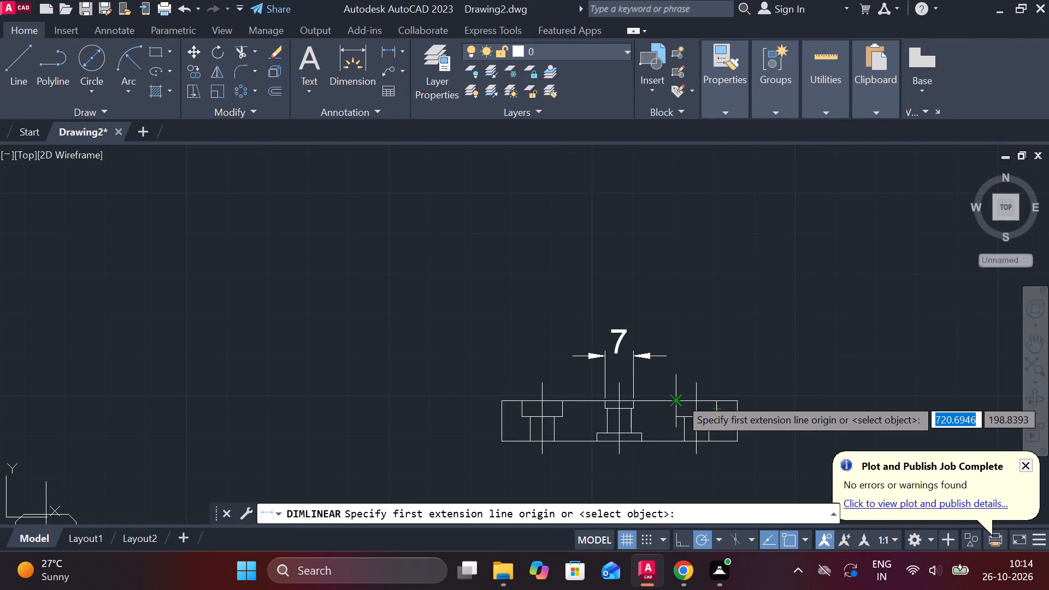
click(680, 398)
click(711, 400)
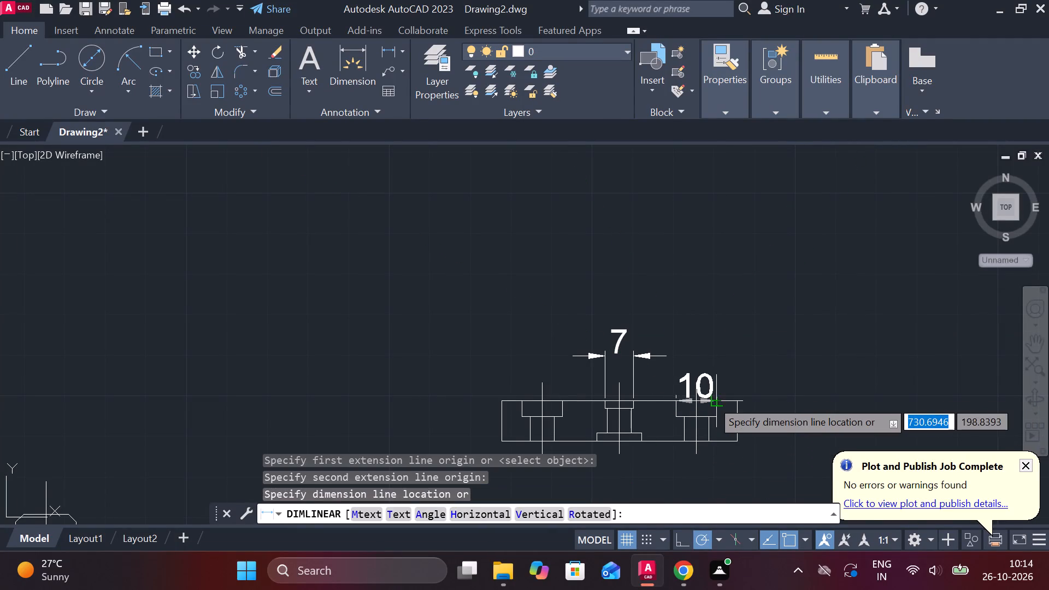
click(699, 356)
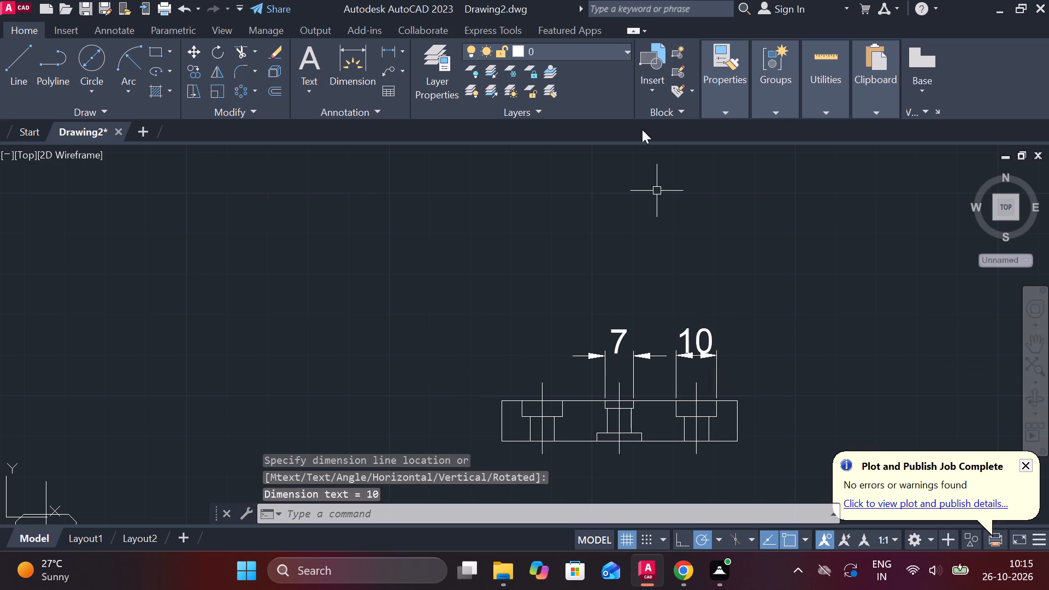
Add a vertical linear dimension for the stepped-hole view's height, placed outside its right edge.
click(387, 54)
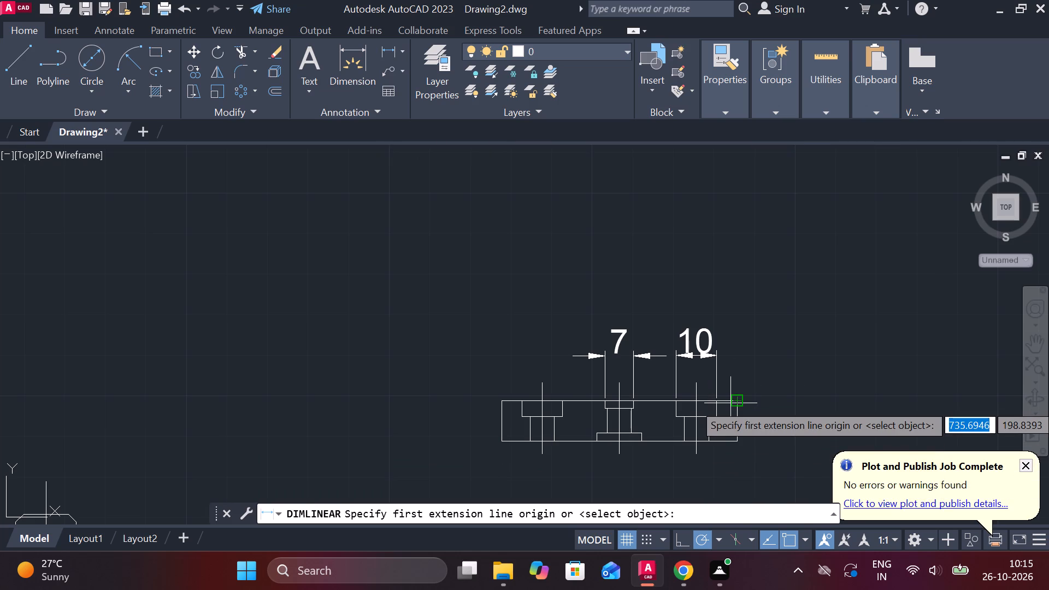
click(735, 403)
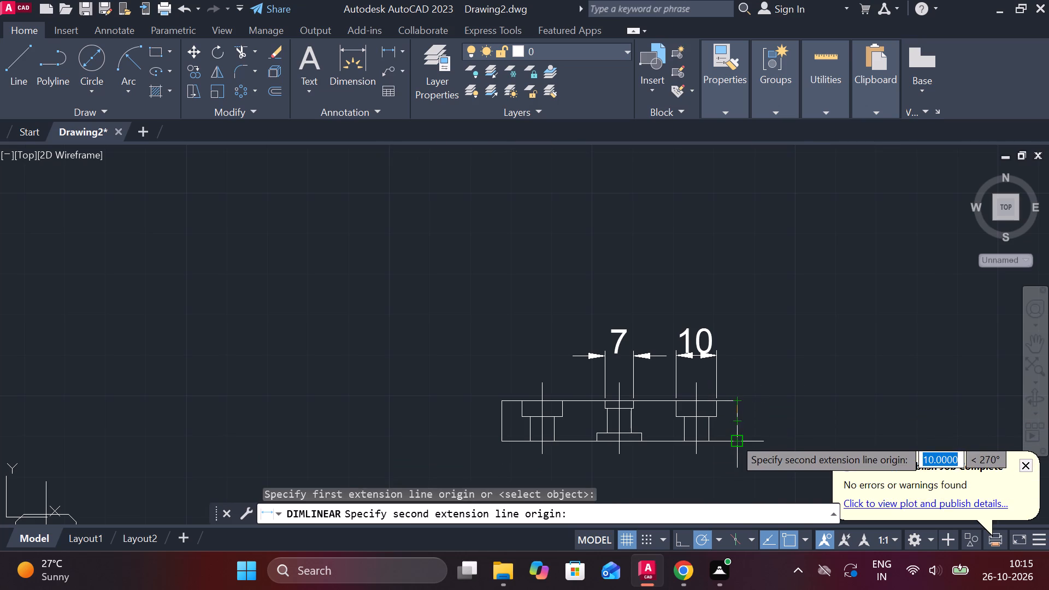
click(734, 438)
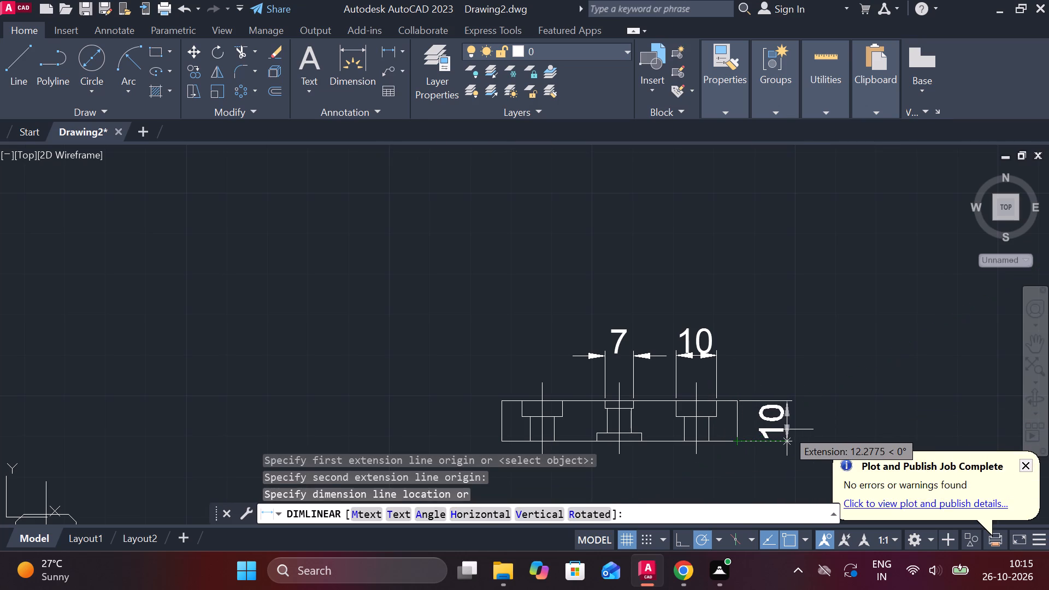
click(787, 429)
Add a linear dimension for the width of the right hole's lower step, placed just below the stepped-hole view.
scroll(692, 456, up, 1)
scroll(692, 456, down, 3)
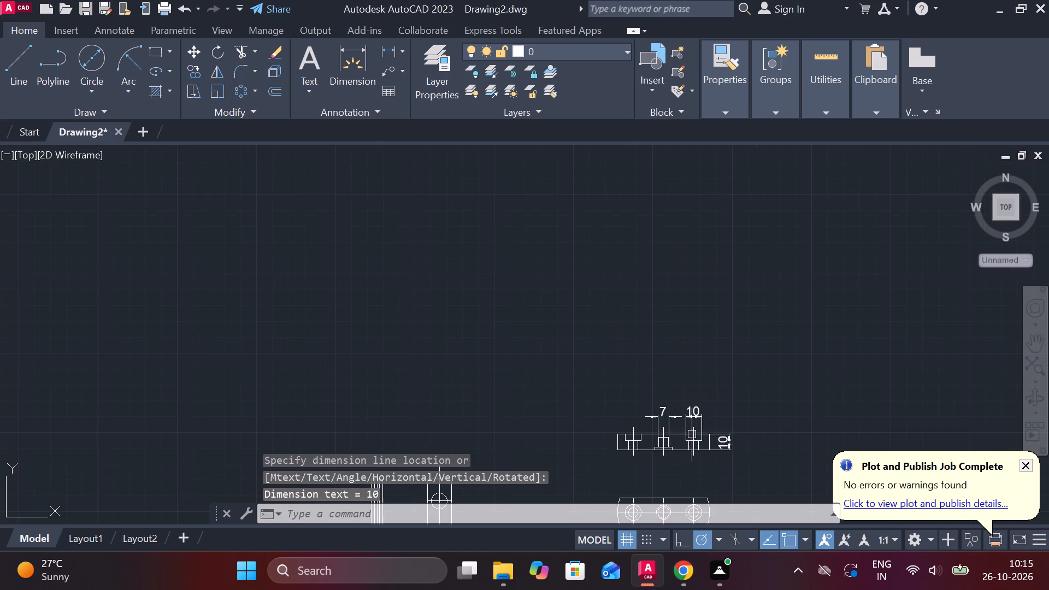
scroll(674, 373, down, 2)
scroll(679, 441, up, 3)
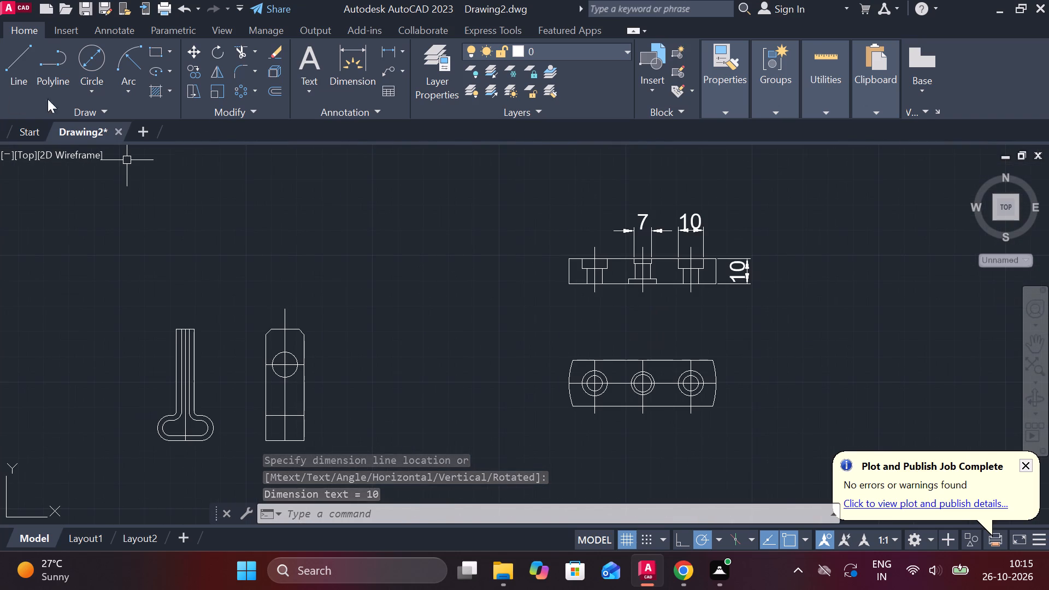
click(386, 49)
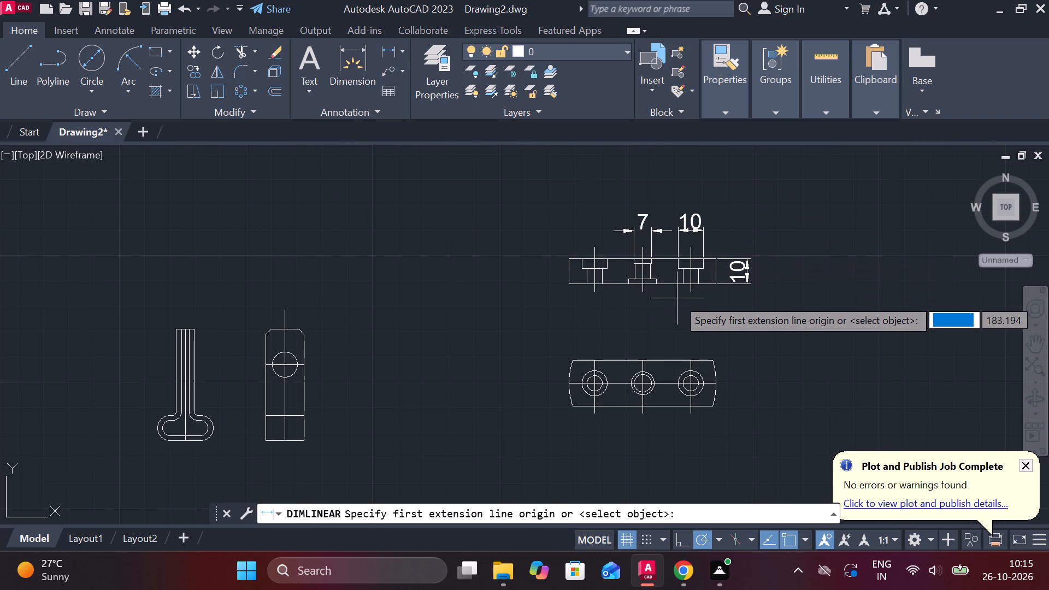
click(683, 281)
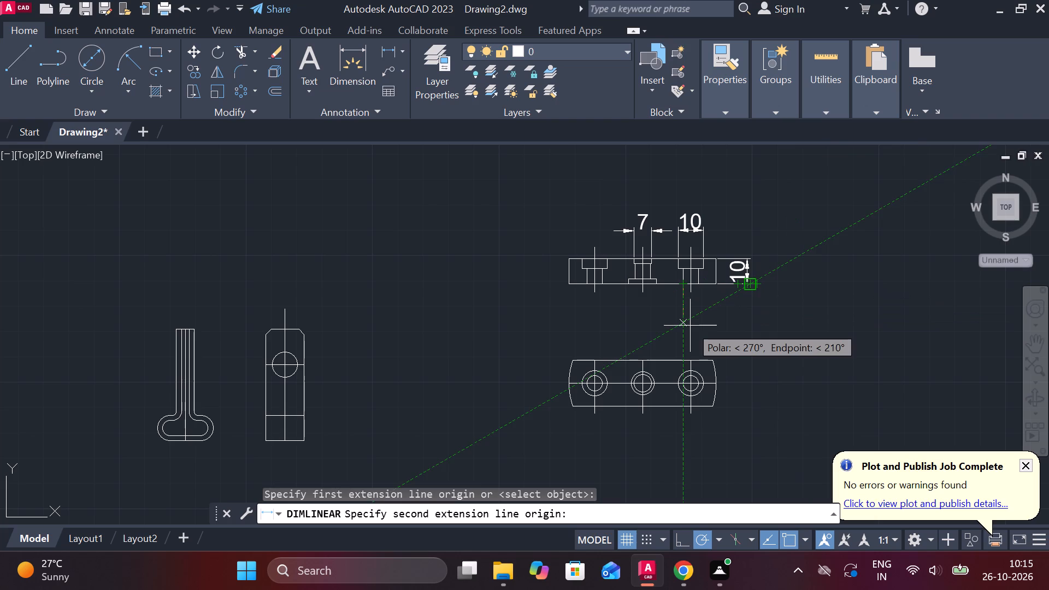
click(700, 285)
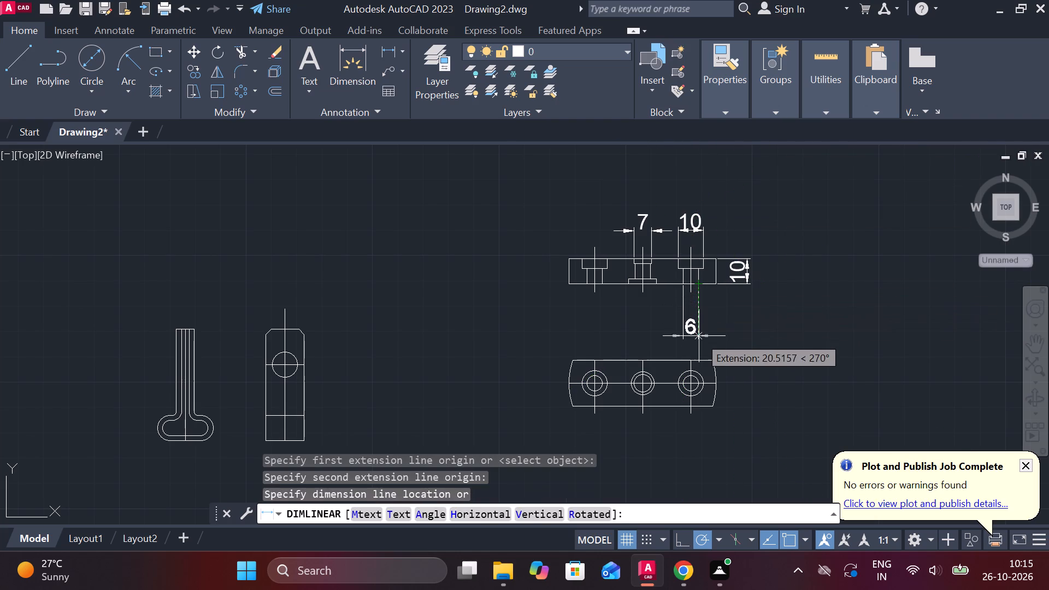
click(699, 305)
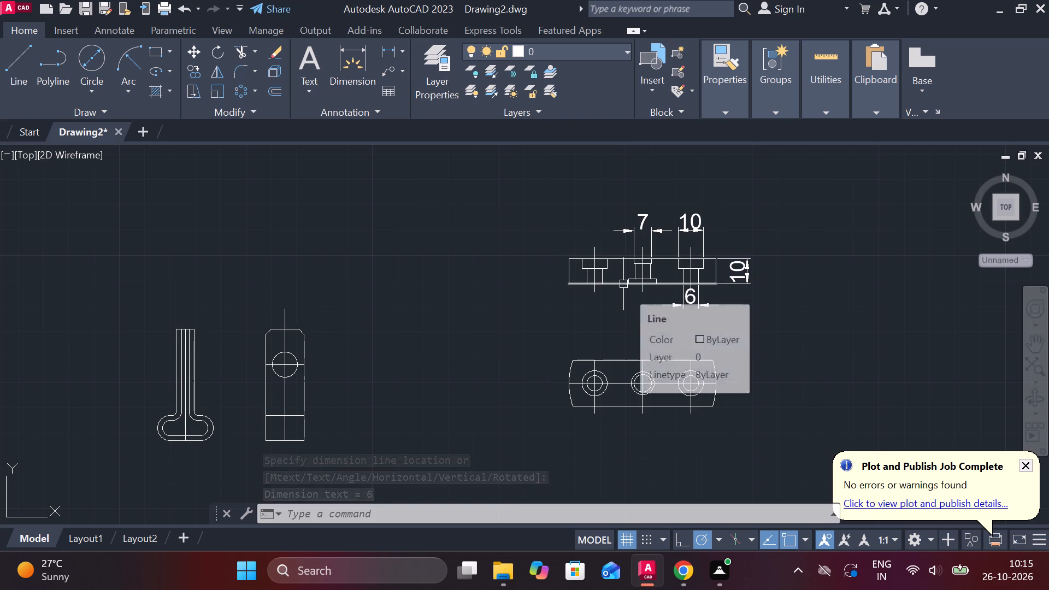
Add a linear dimension for the width of the middle hole's bottom step, level with the right hole's lower-step dimension.
scroll(634, 286, up, 3)
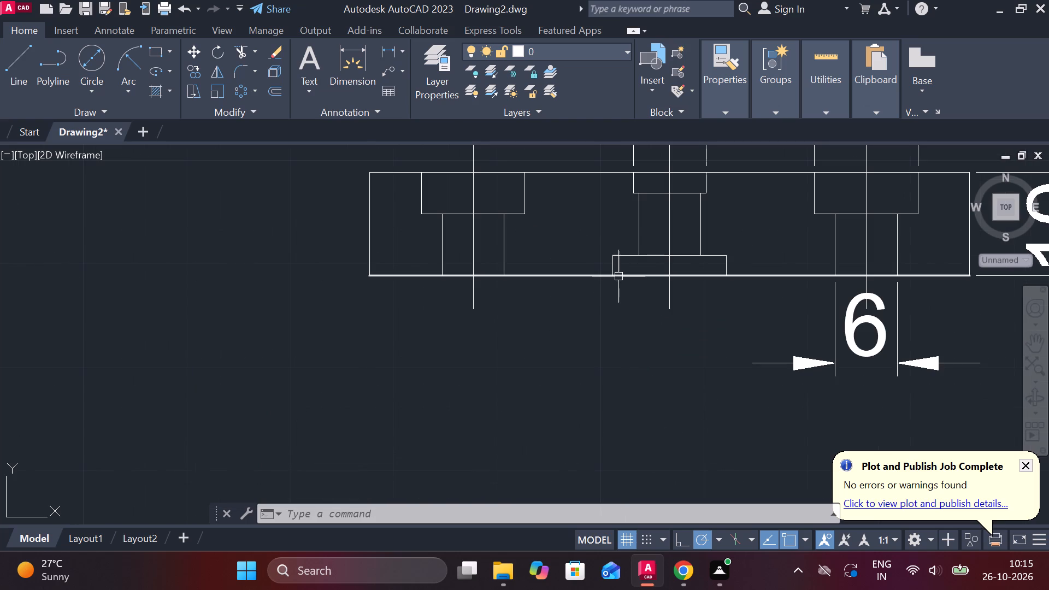
click(382, 55)
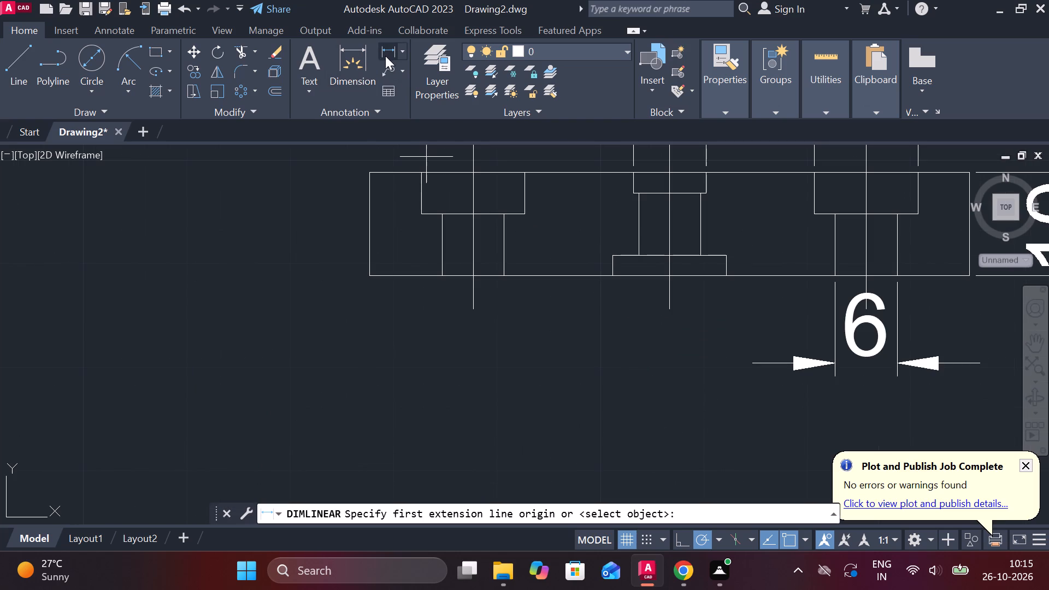
click(610, 274)
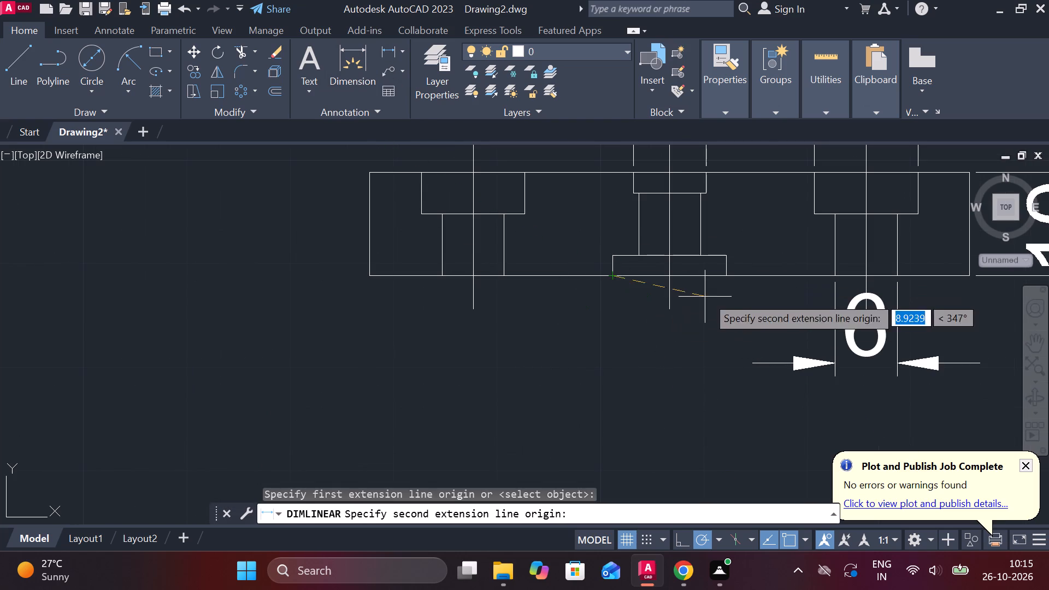
double_click(728, 277)
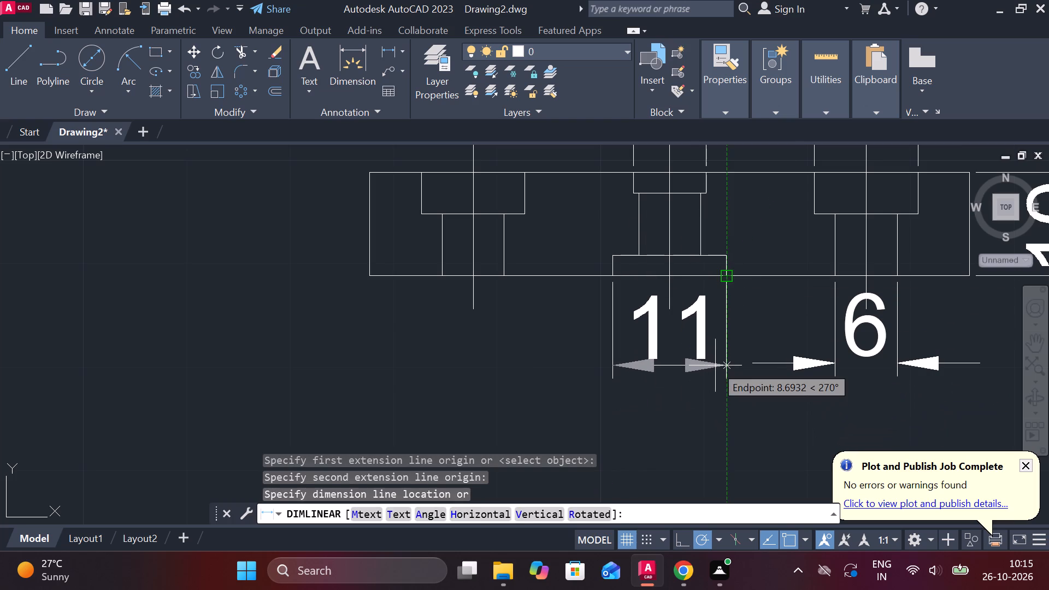
click(715, 365)
scroll(776, 393, down, 2)
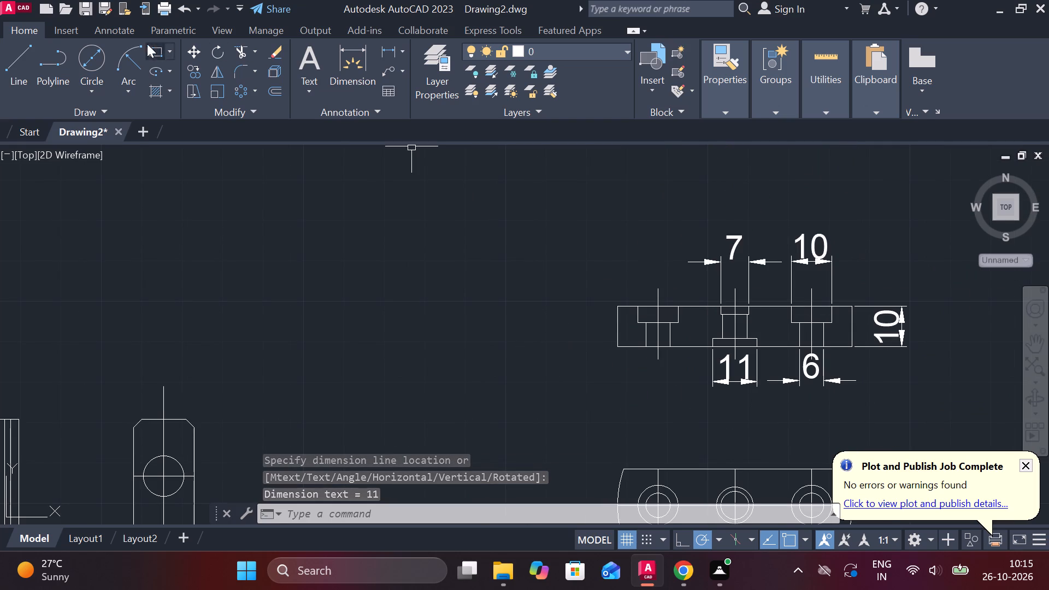
Hatch the four solid regions beside and between the holes of the stepped-hole view with the ANSI31 pattern.
click(160, 91)
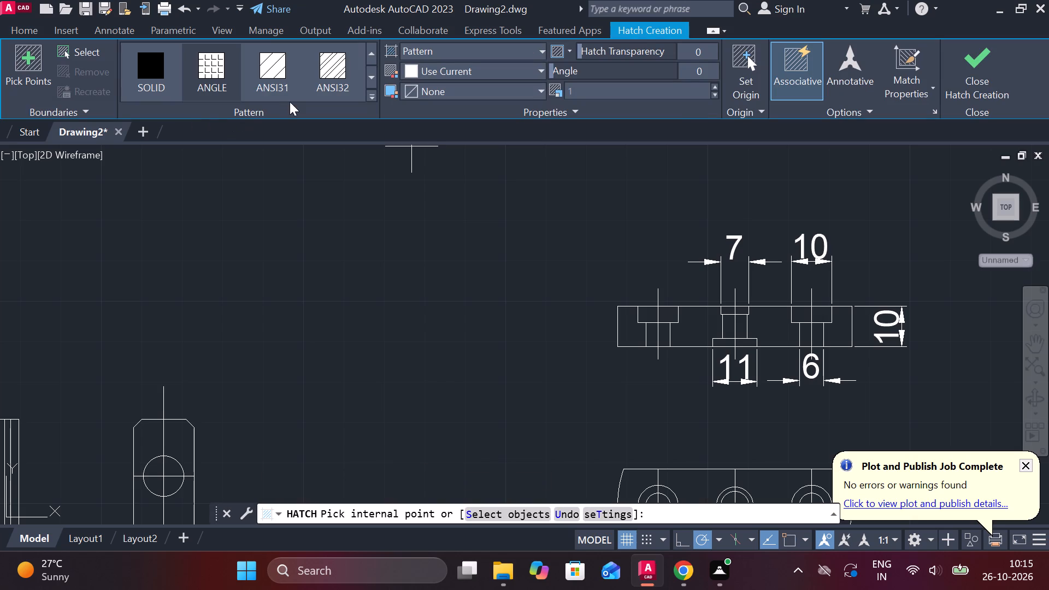
click(339, 72)
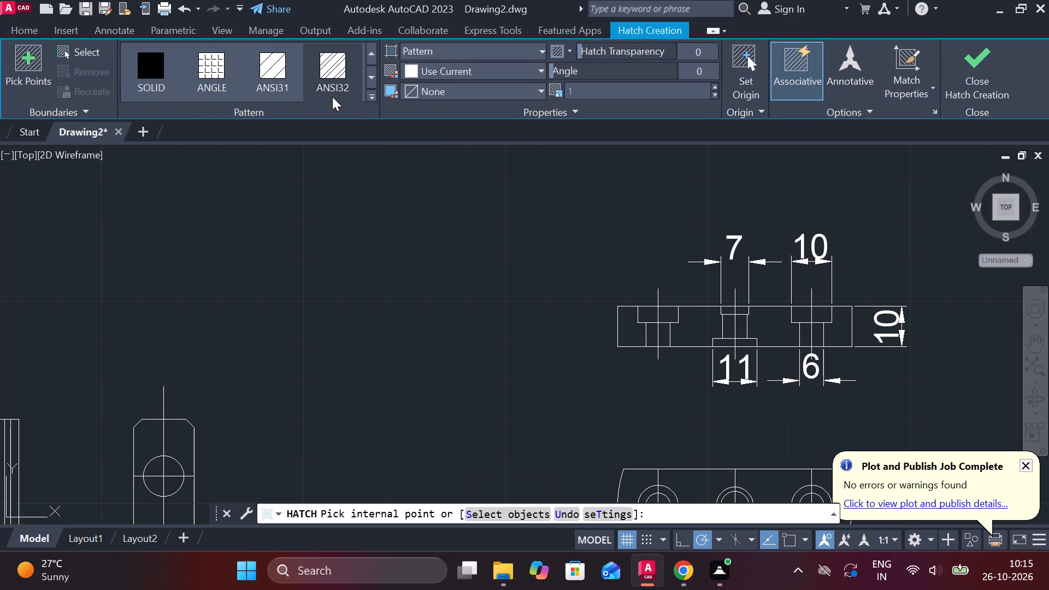
click(280, 71)
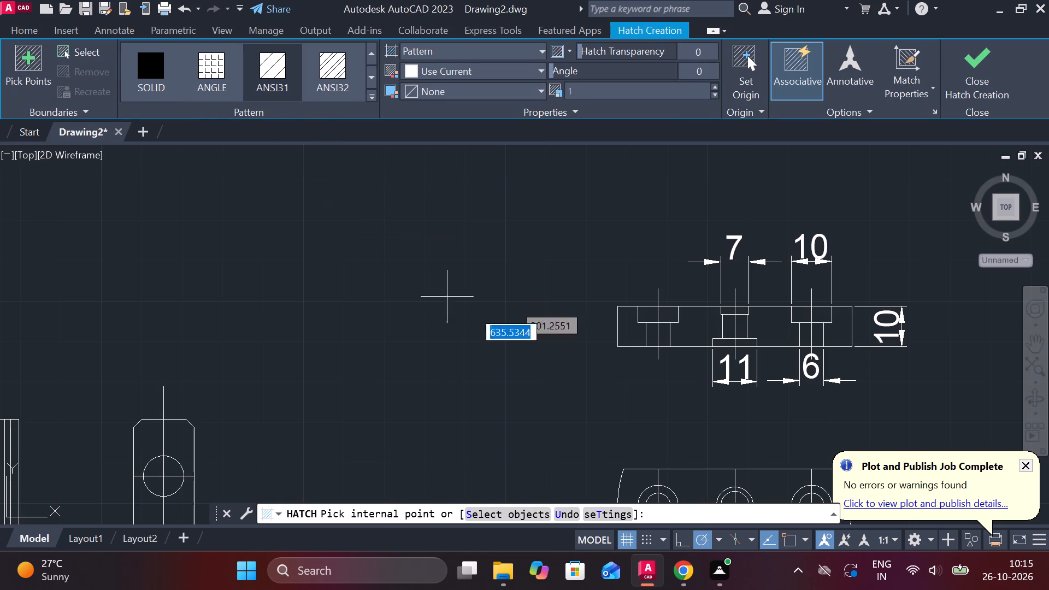
click(637, 332)
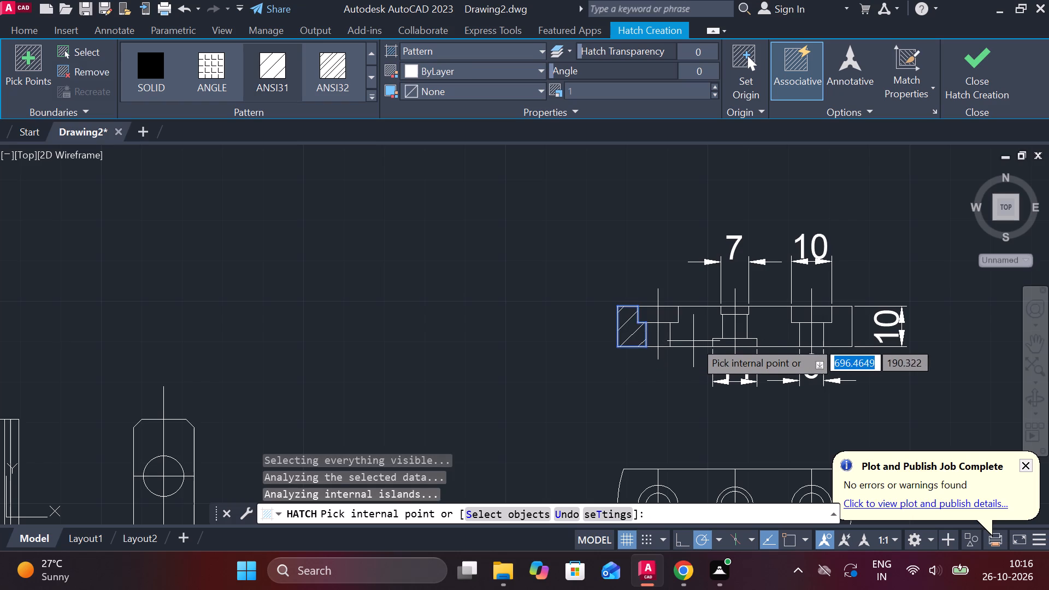
click(701, 332)
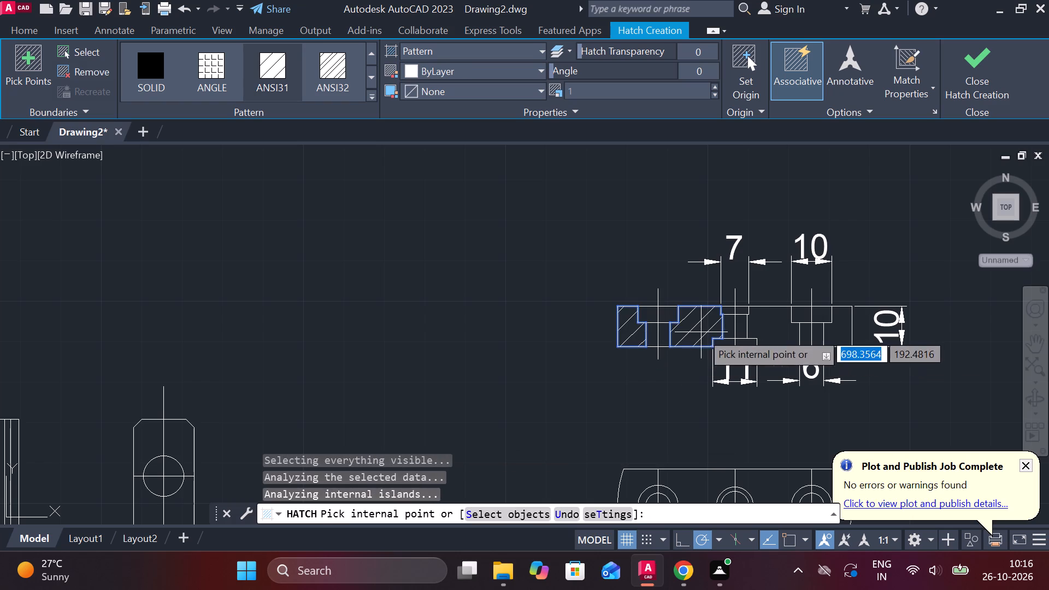
click(773, 336)
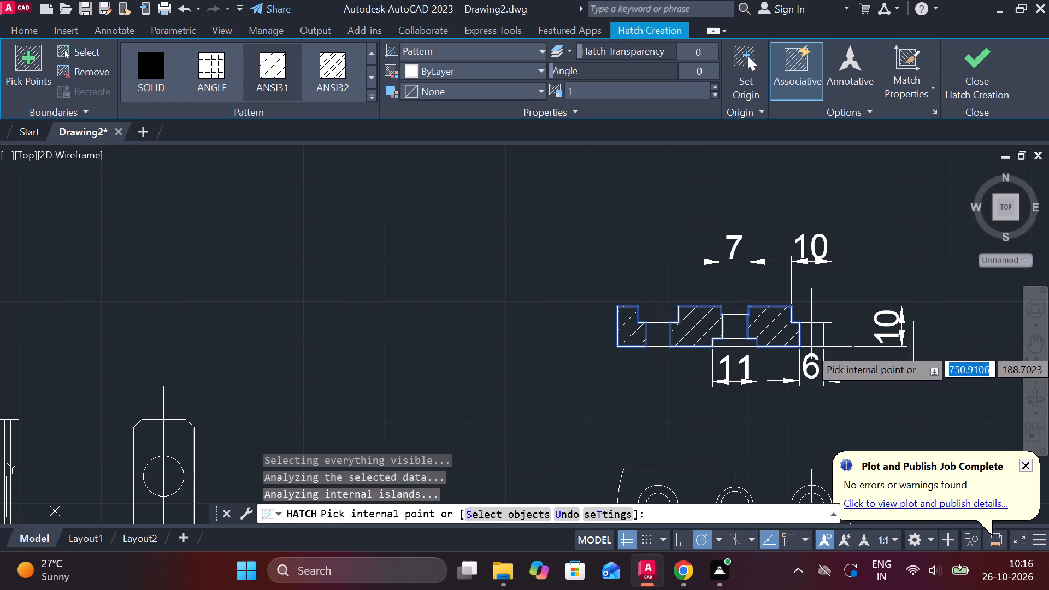
click(847, 337)
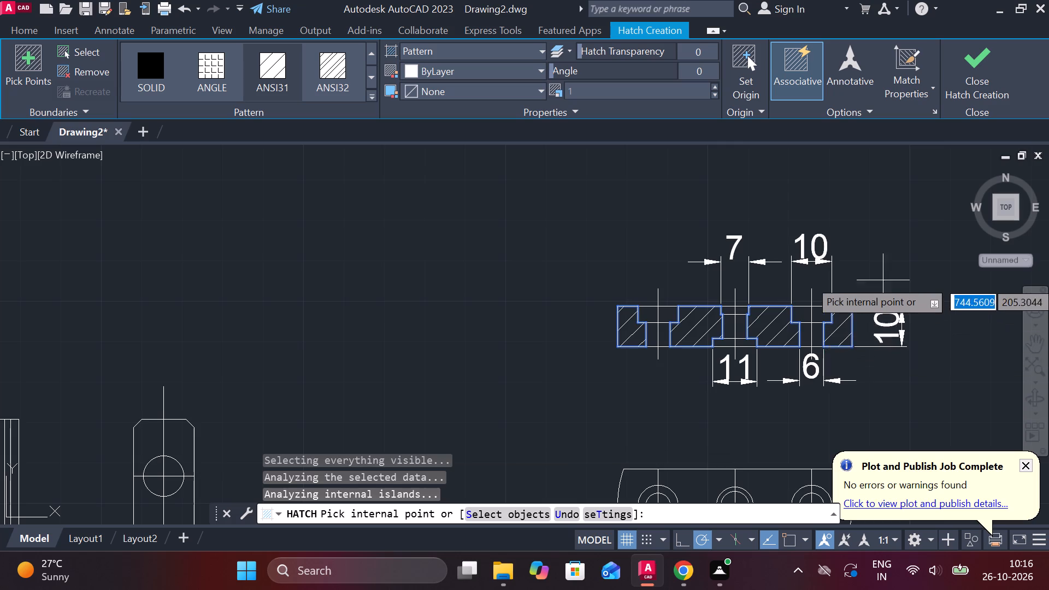
scroll(875, 277, down, 2)
scroll(911, 327, up, 4)
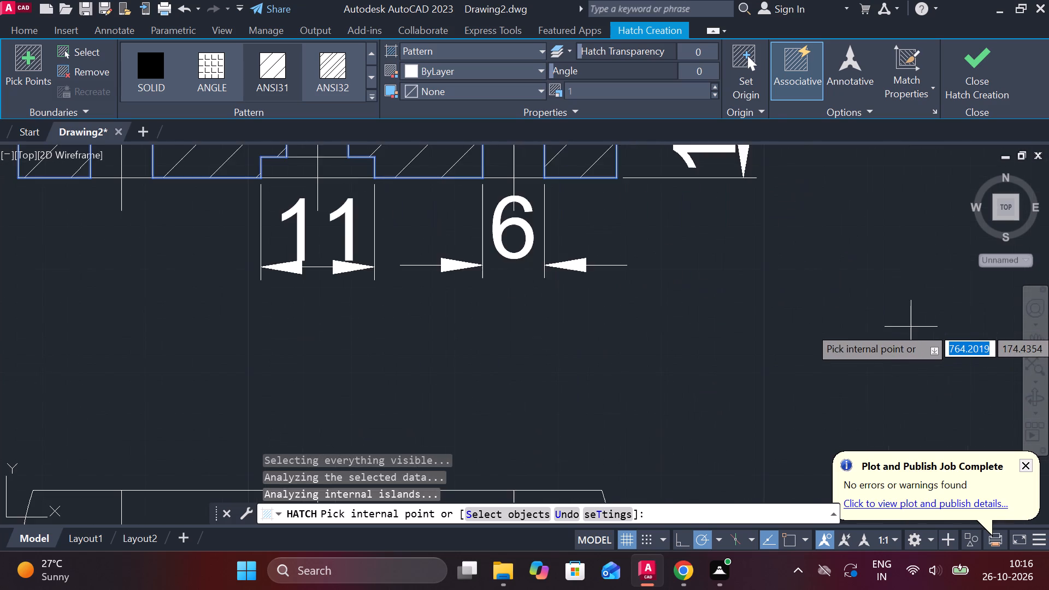
scroll(911, 327, down, 2)
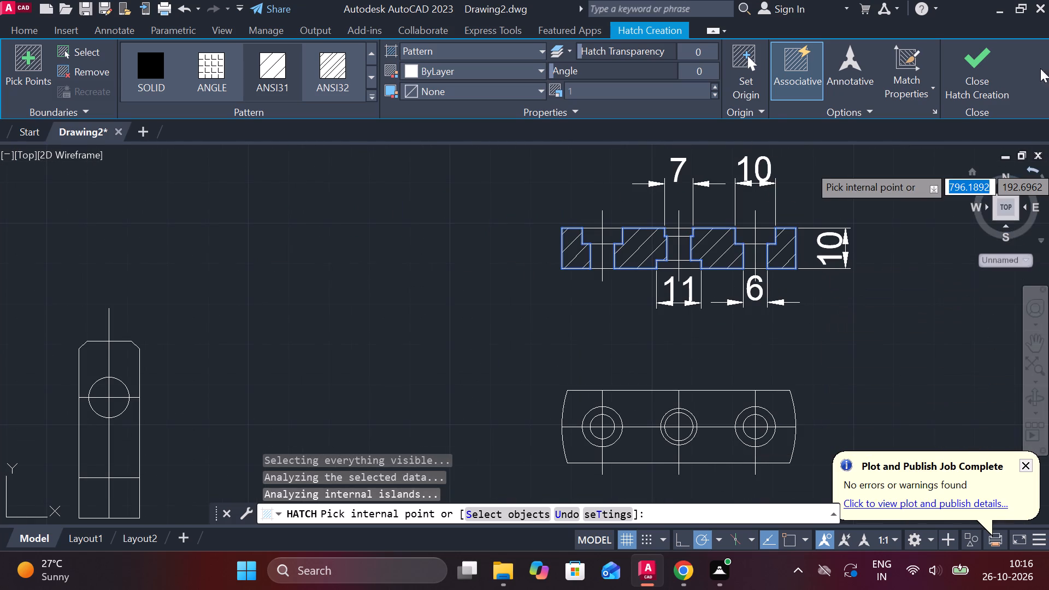
click(985, 72)
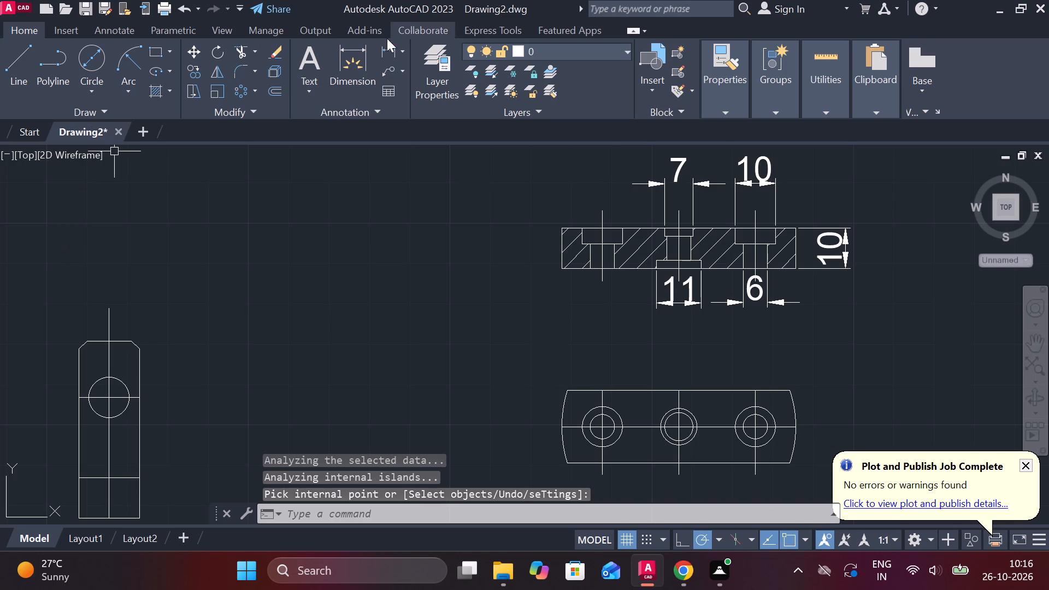
Add a horizontal linear dimension between the centres of the link's two outer holes, placed below the link's plan view.
click(386, 54)
scroll(724, 347, down, 2)
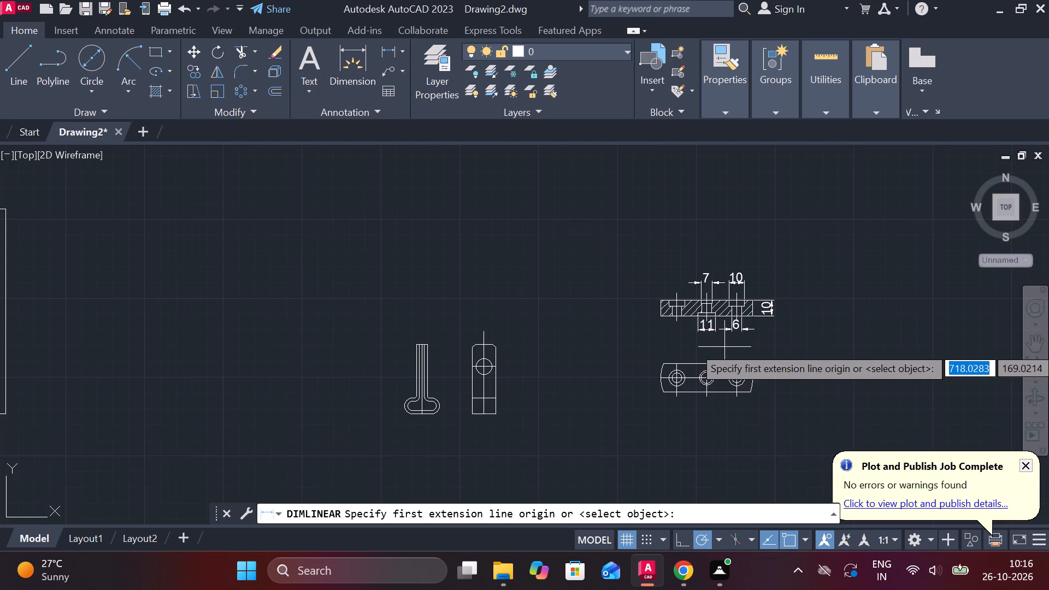
scroll(693, 412, up, 2)
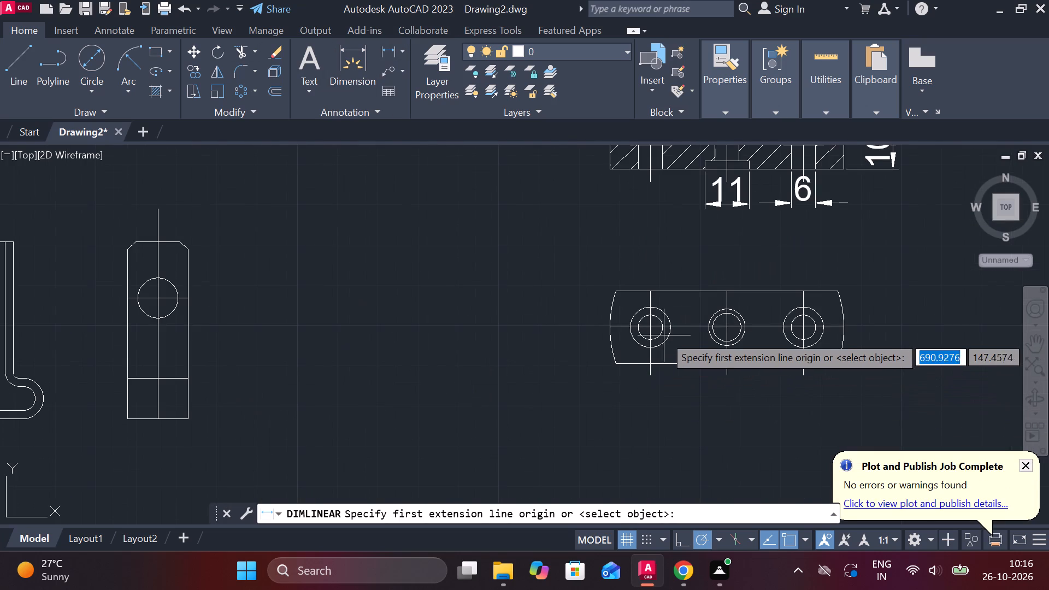
click(646, 329)
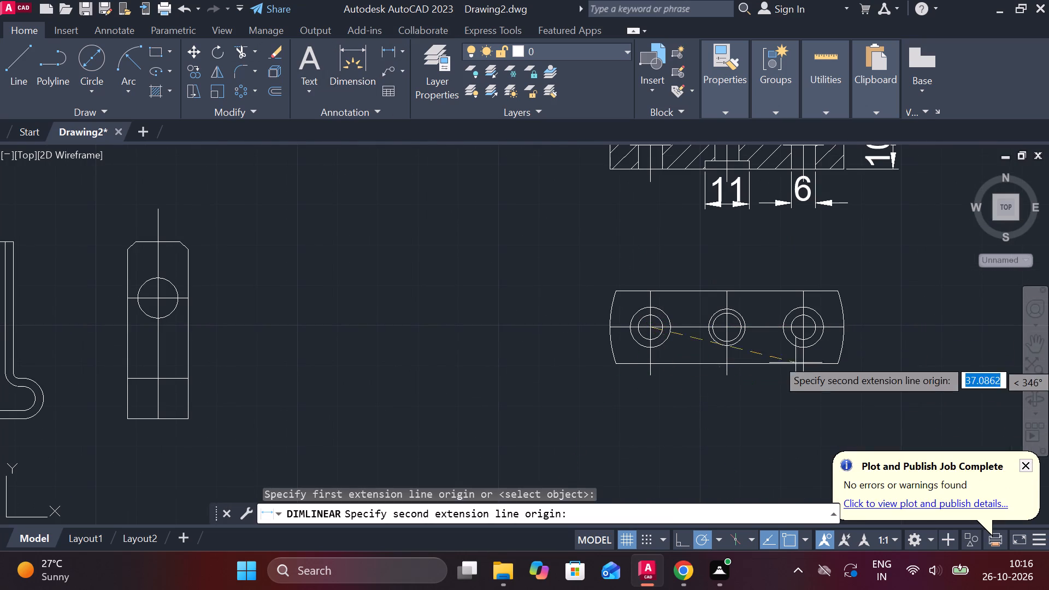
click(804, 331)
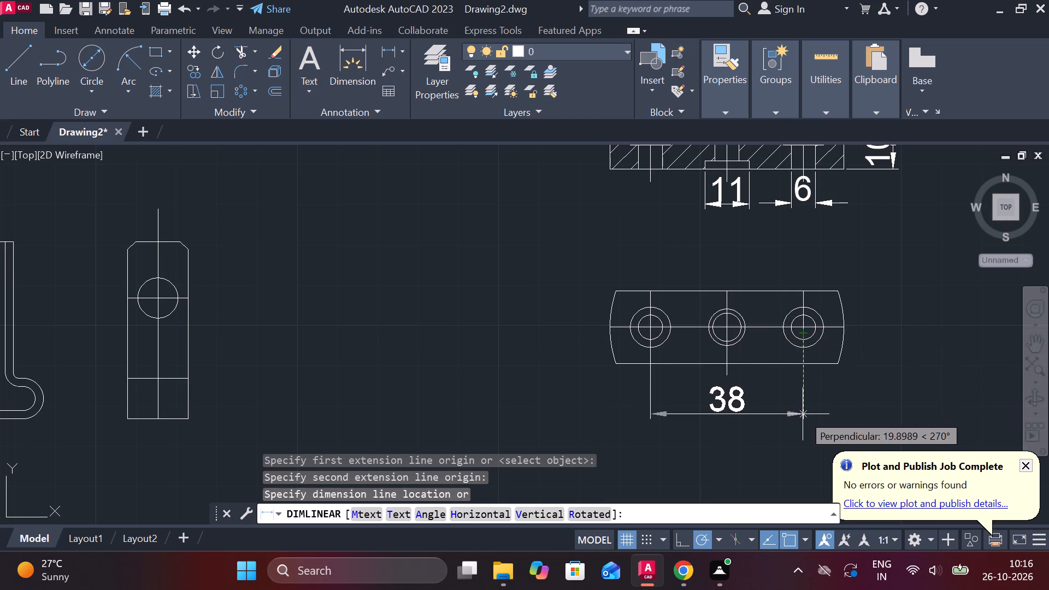
click(798, 427)
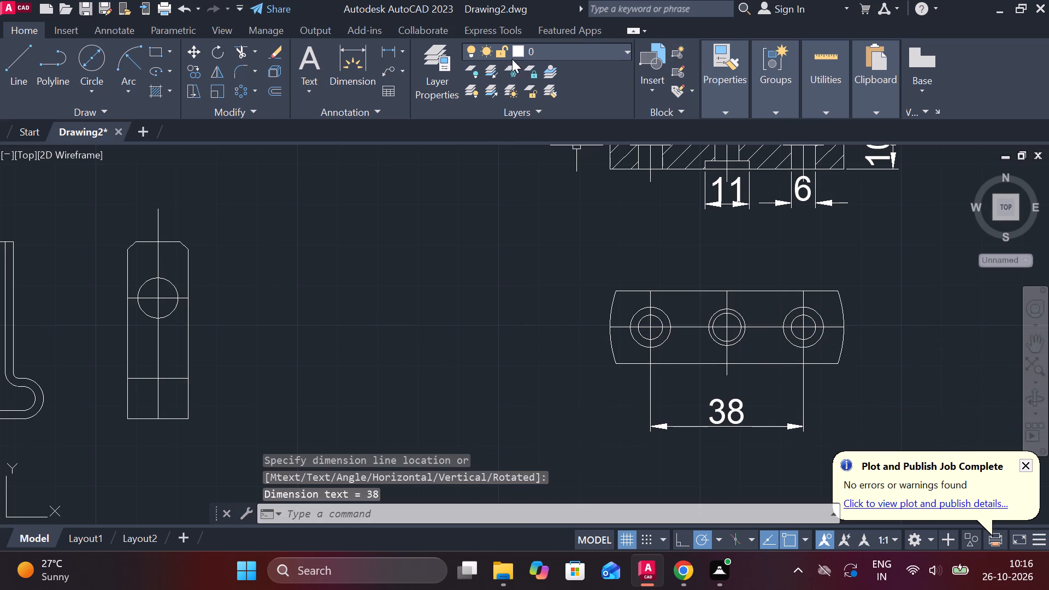
Add a vertical linear dimension for the link's width in the plan view, placed outside its right end.
click(394, 51)
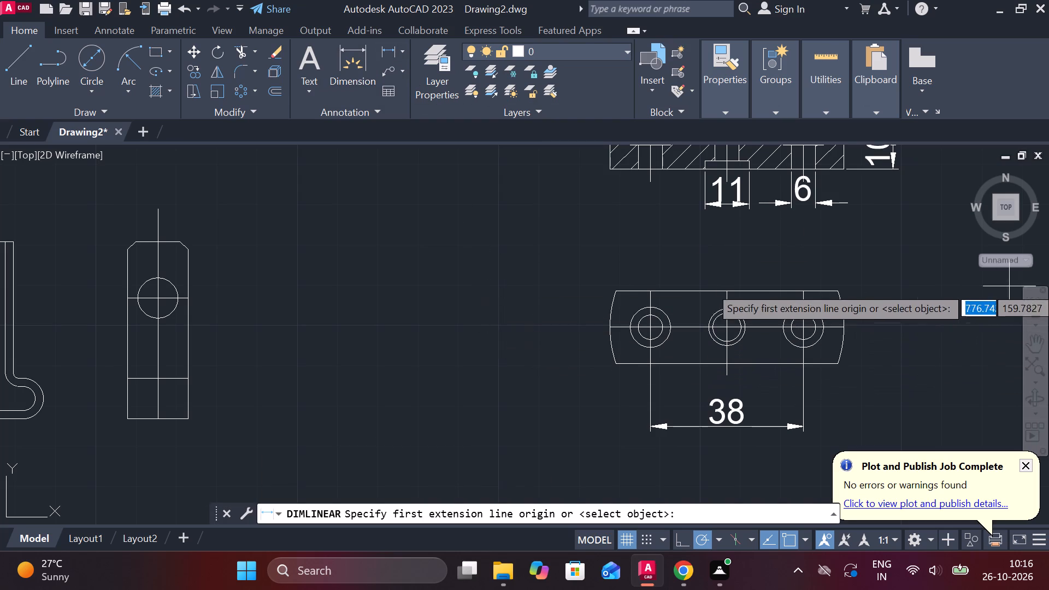
click(835, 289)
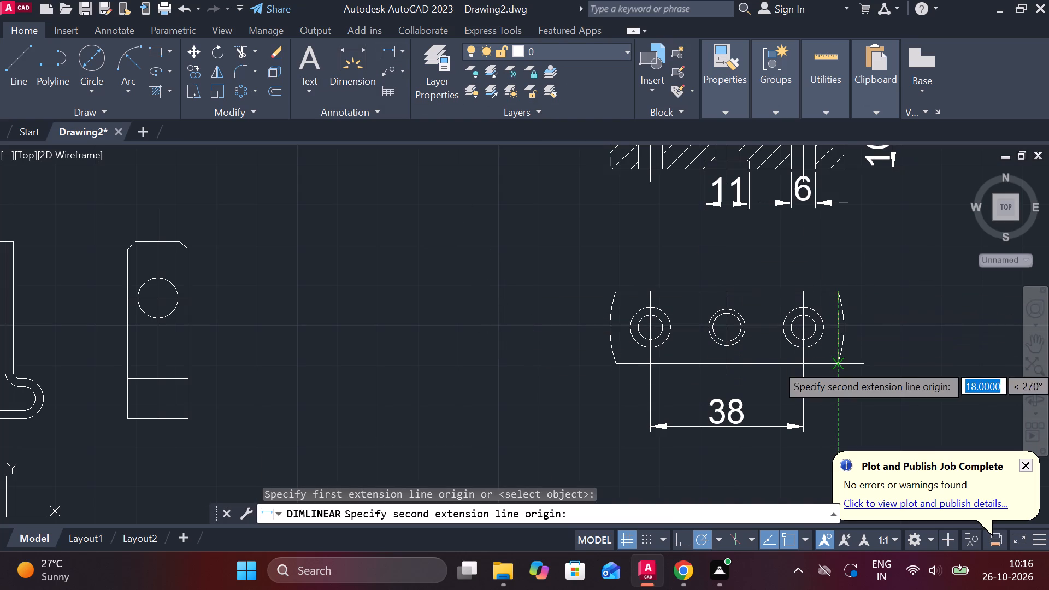
click(842, 364)
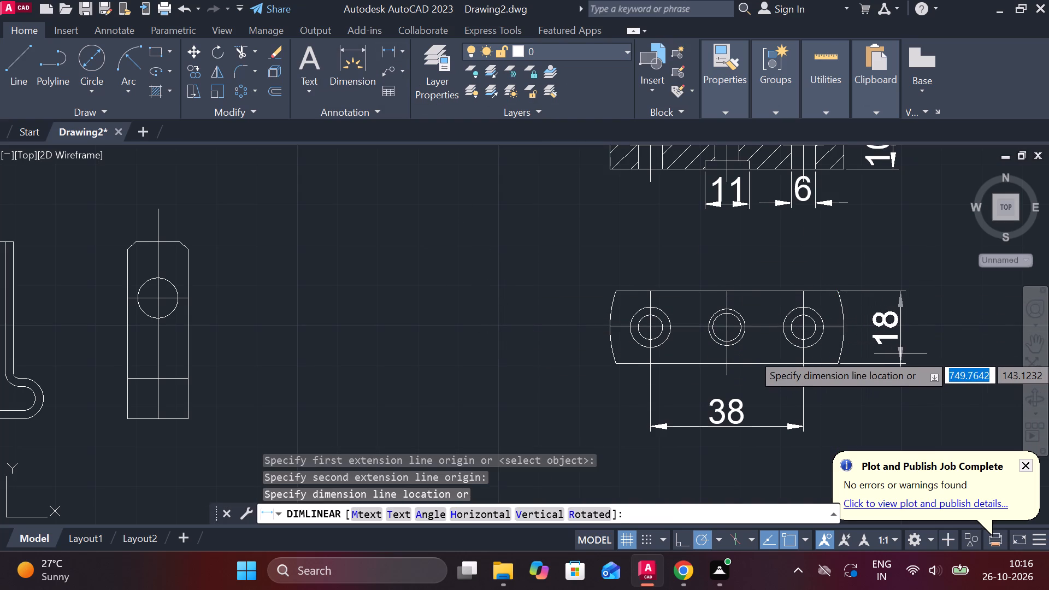
click(894, 353)
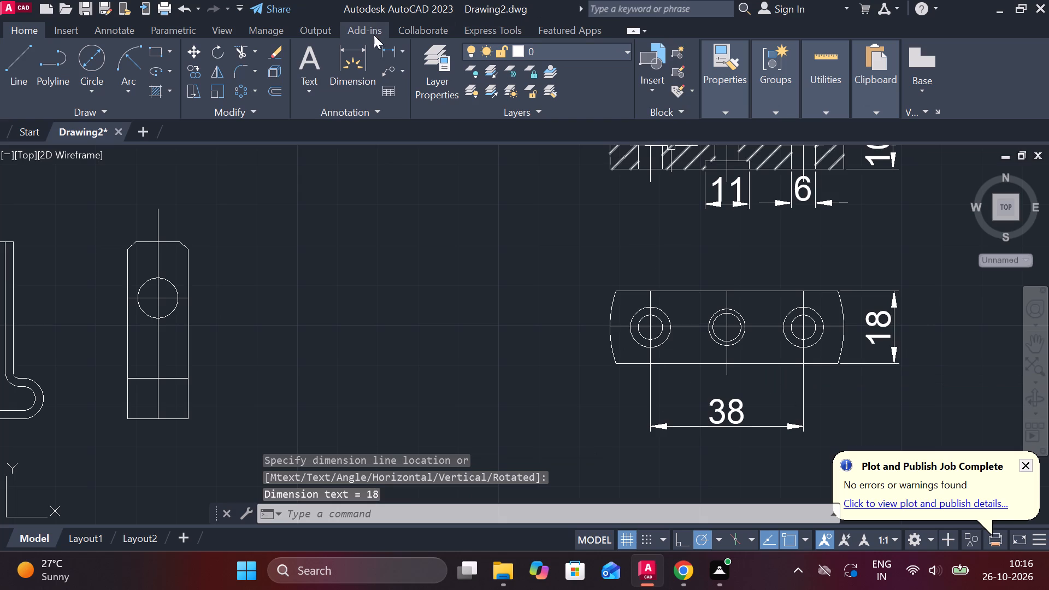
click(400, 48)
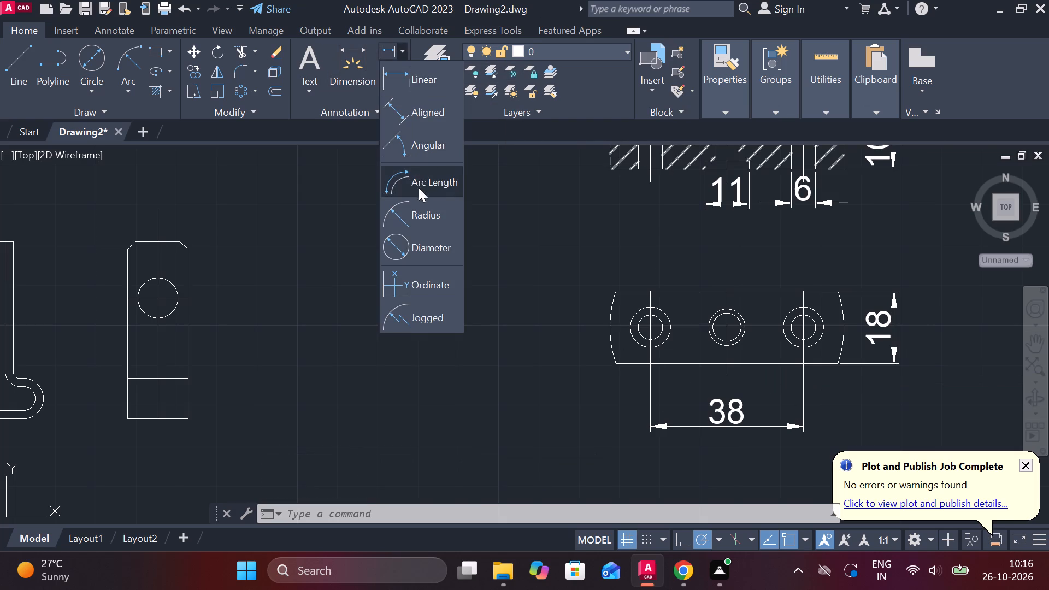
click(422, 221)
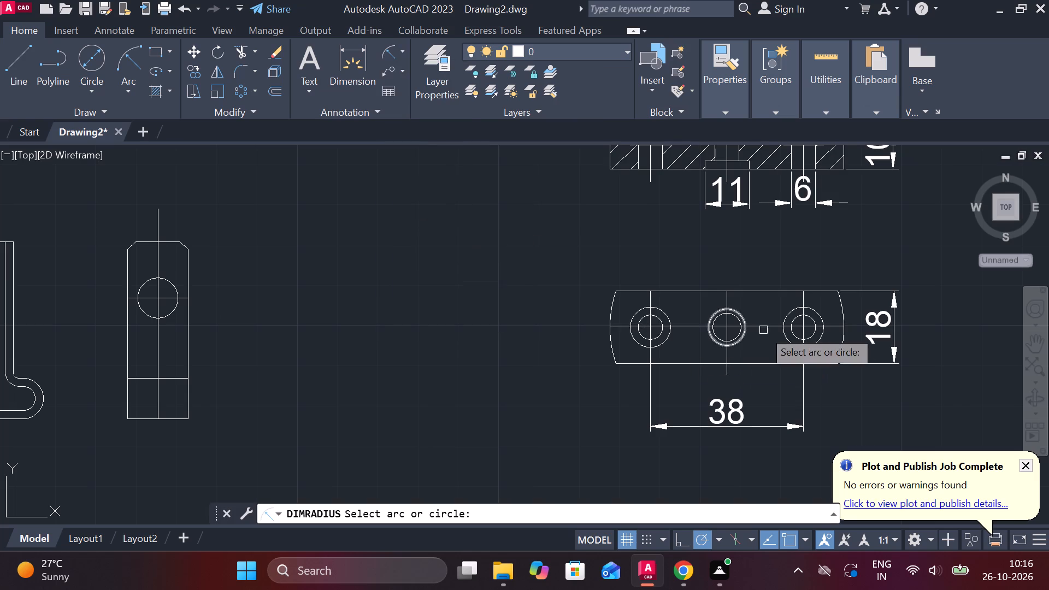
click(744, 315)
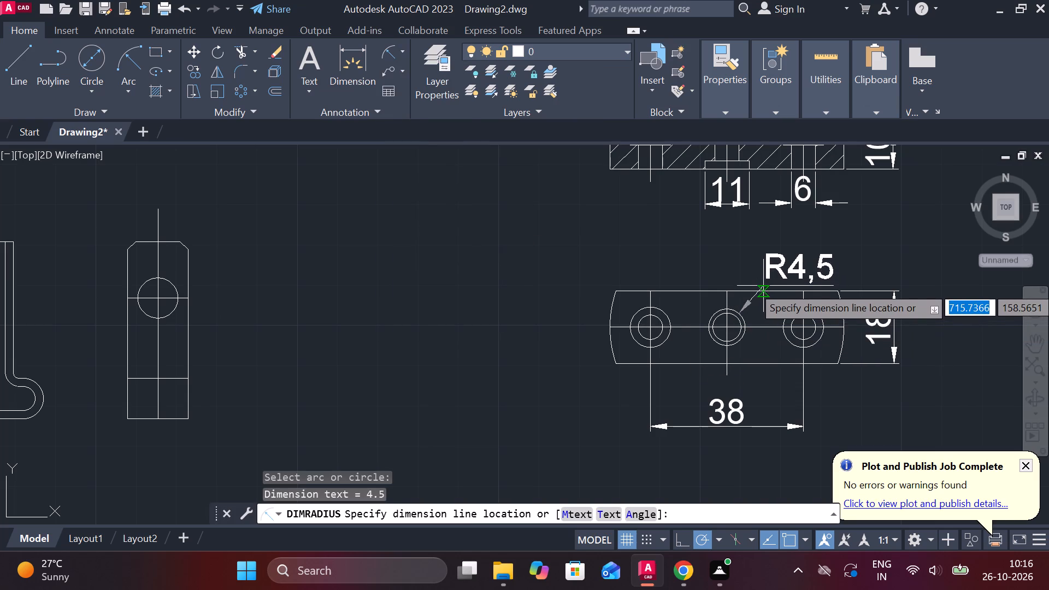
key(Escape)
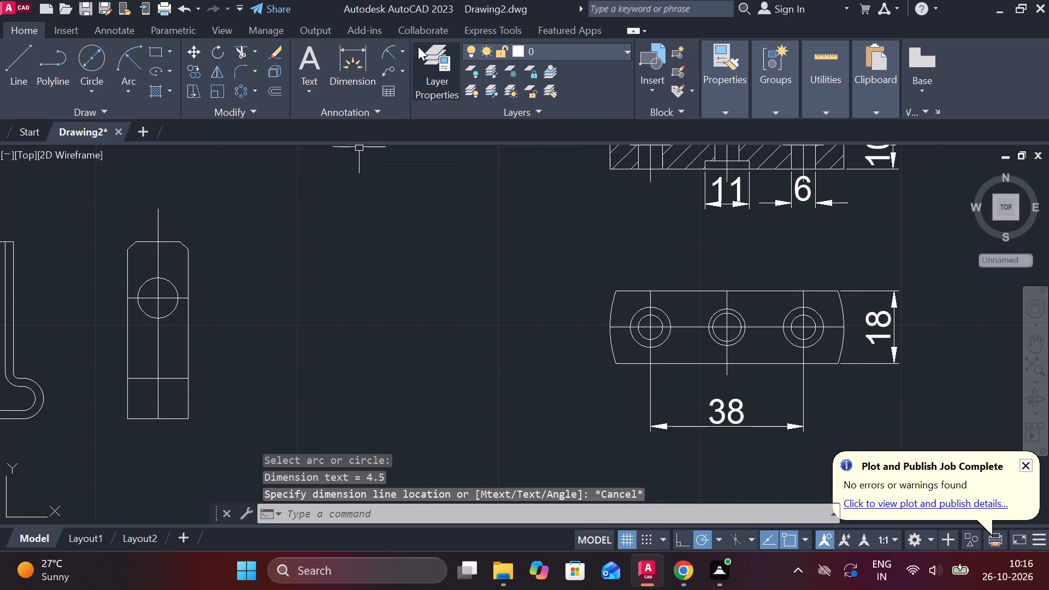
Add a diameter dimension to the outer circle of the link's middle hole, with its text above and right of the hole.
click(403, 51)
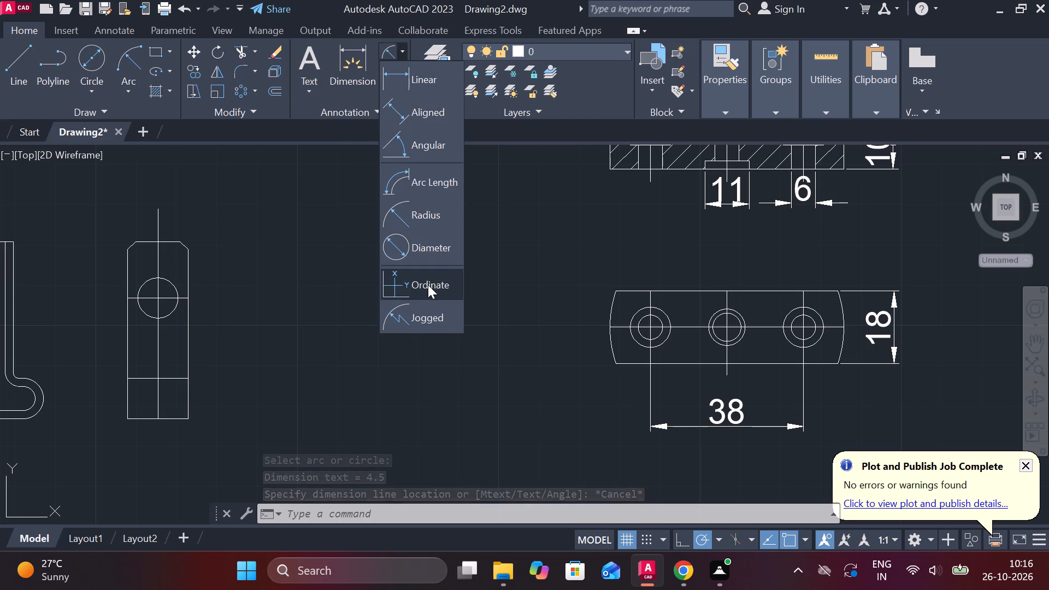
click(439, 258)
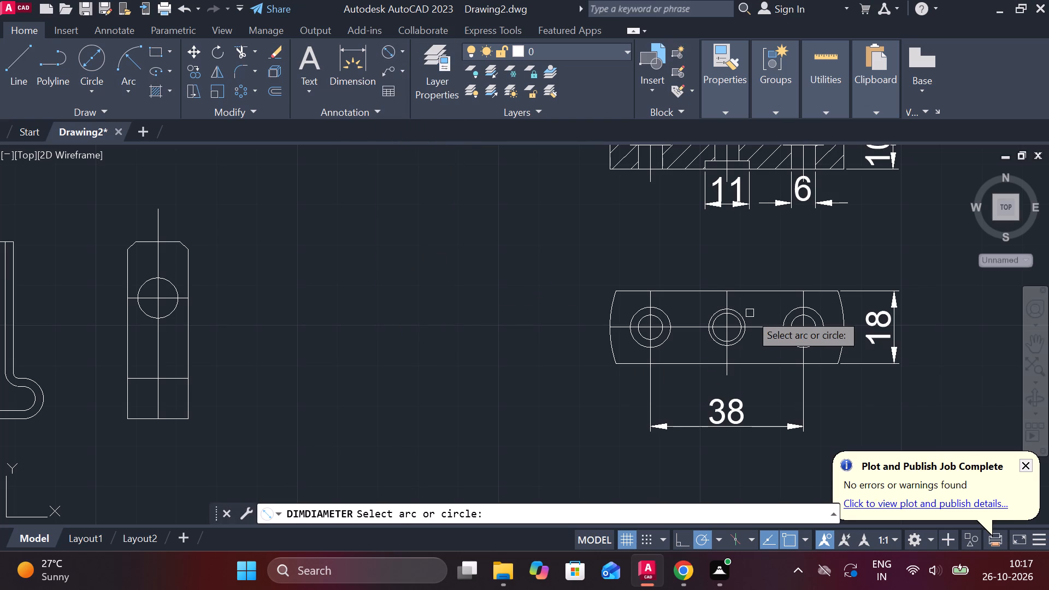
click(746, 316)
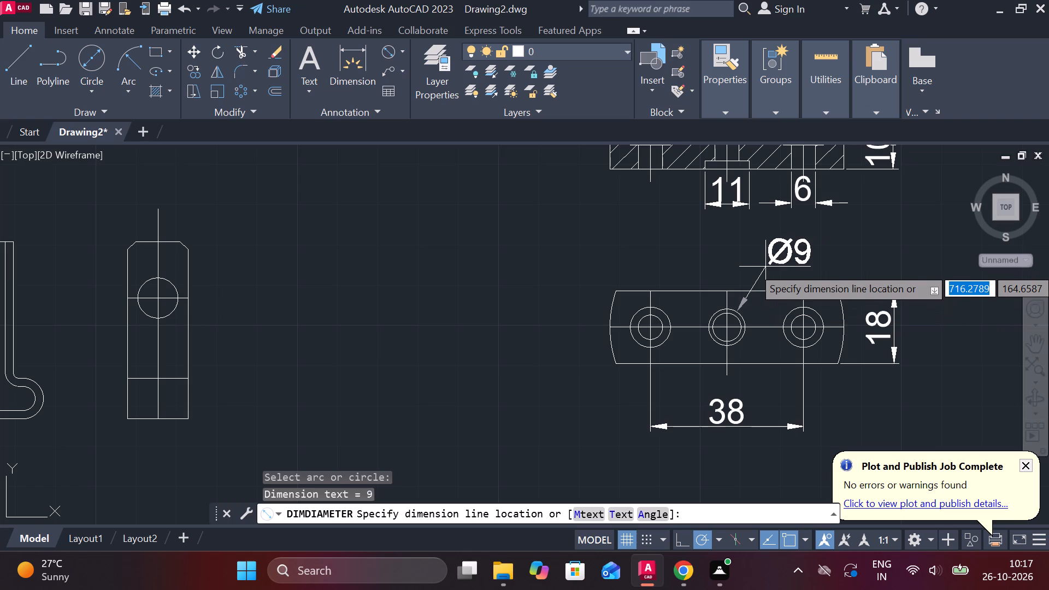
click(759, 281)
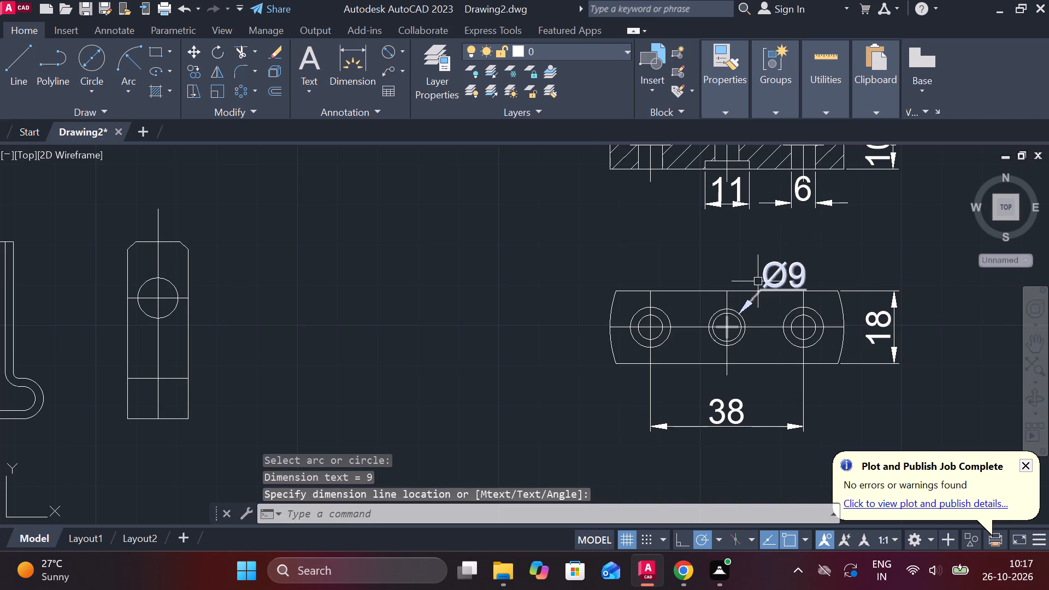
Move the middle hole's diameter text further out so it sits clear of the link, above the right hole.
click(782, 276)
click(782, 276)
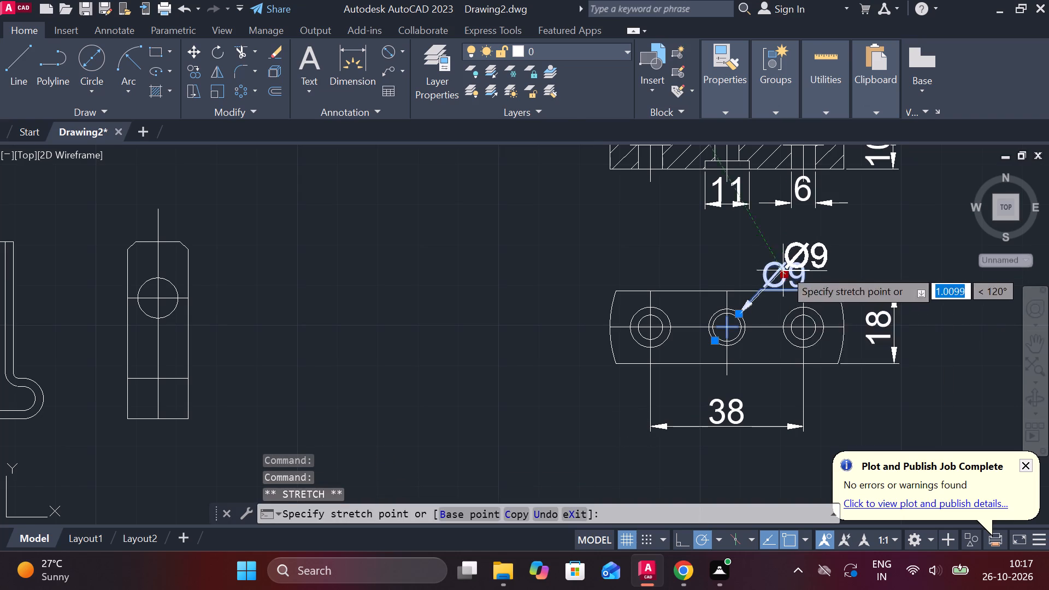
click(786, 267)
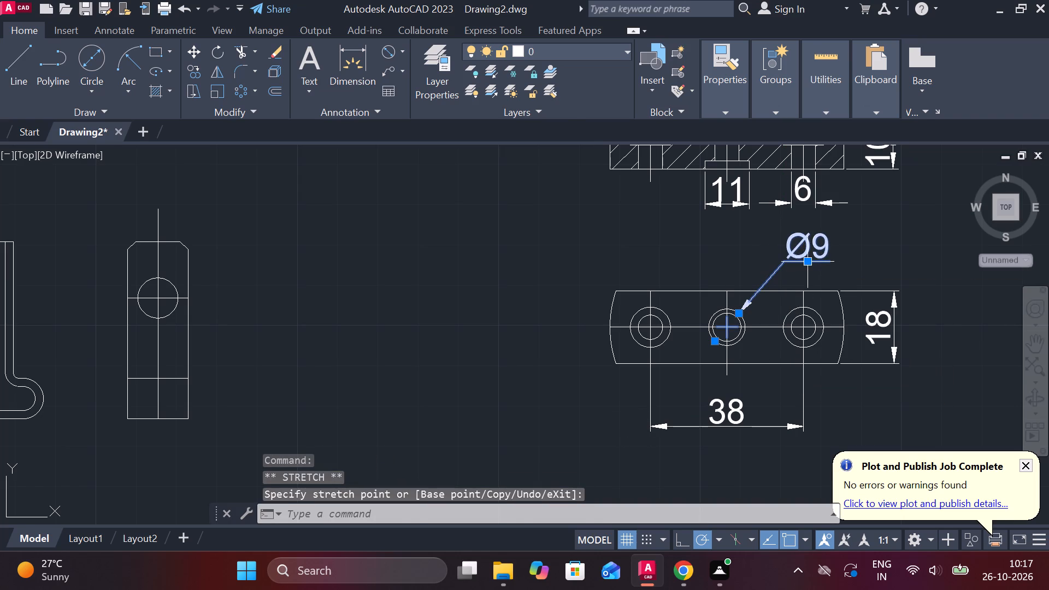
click(809, 264)
click(809, 273)
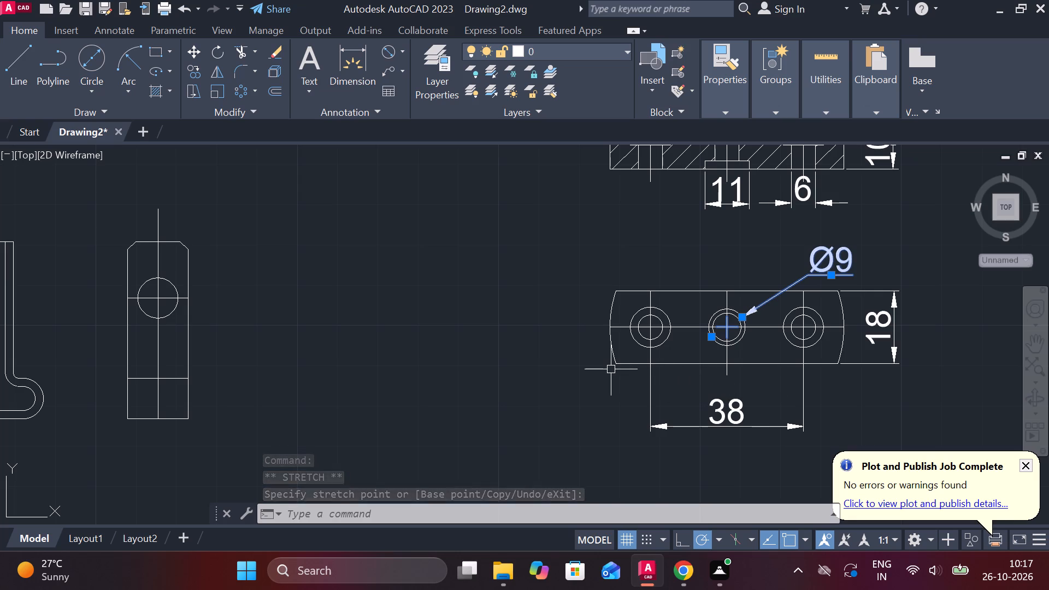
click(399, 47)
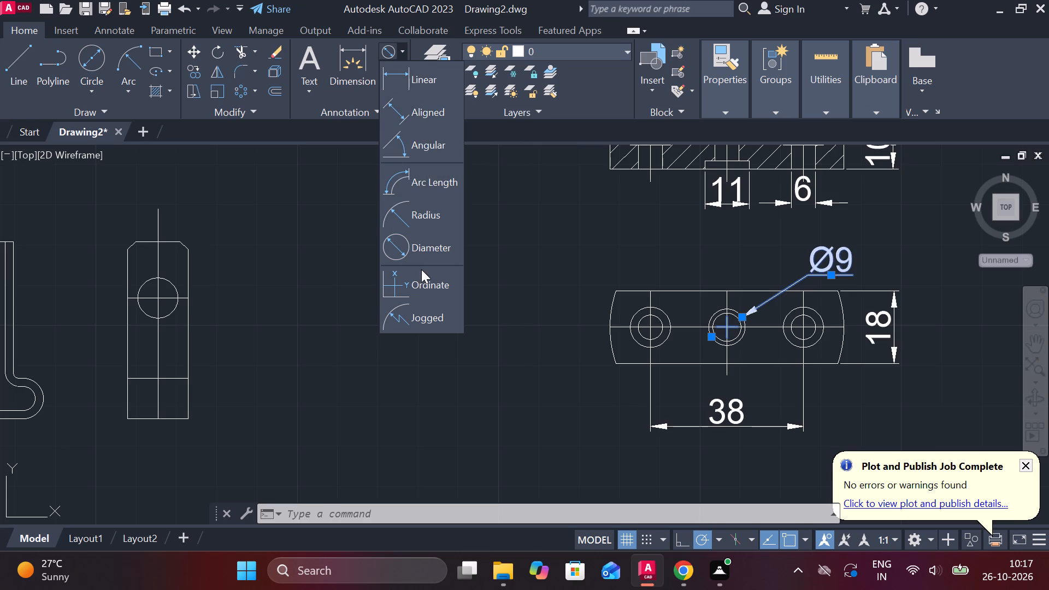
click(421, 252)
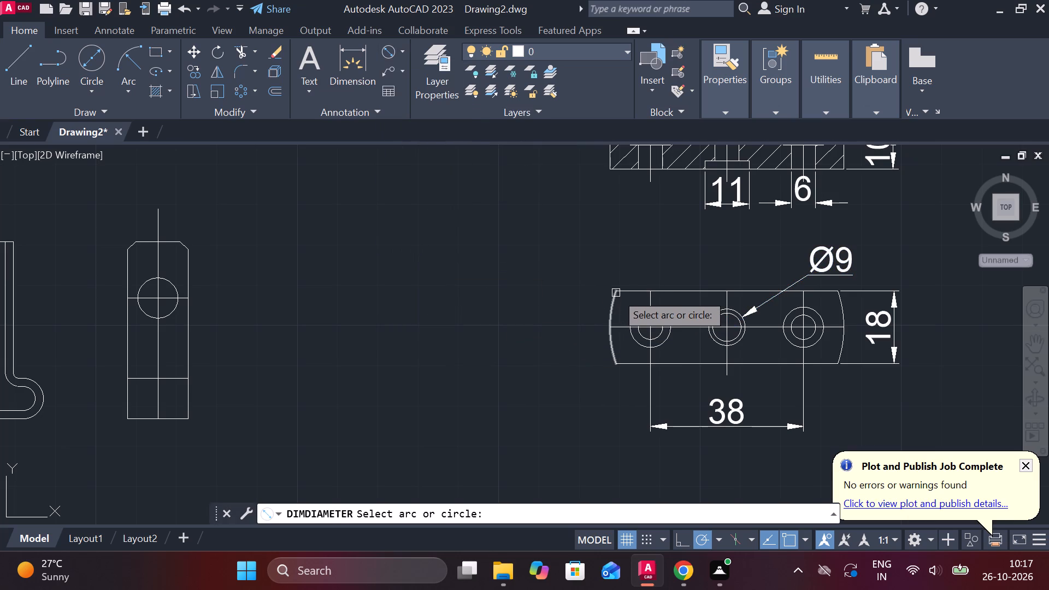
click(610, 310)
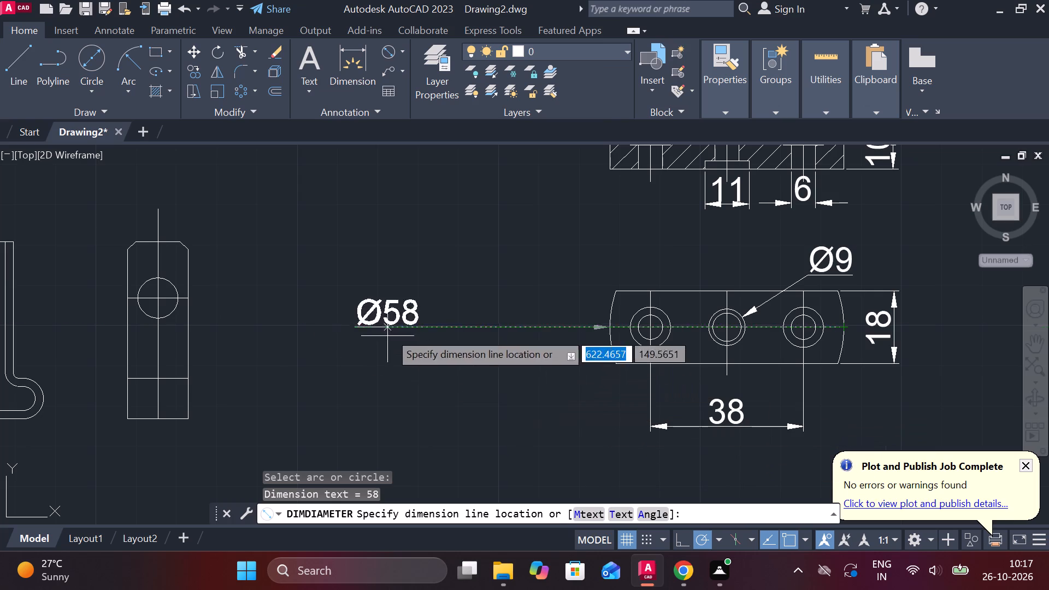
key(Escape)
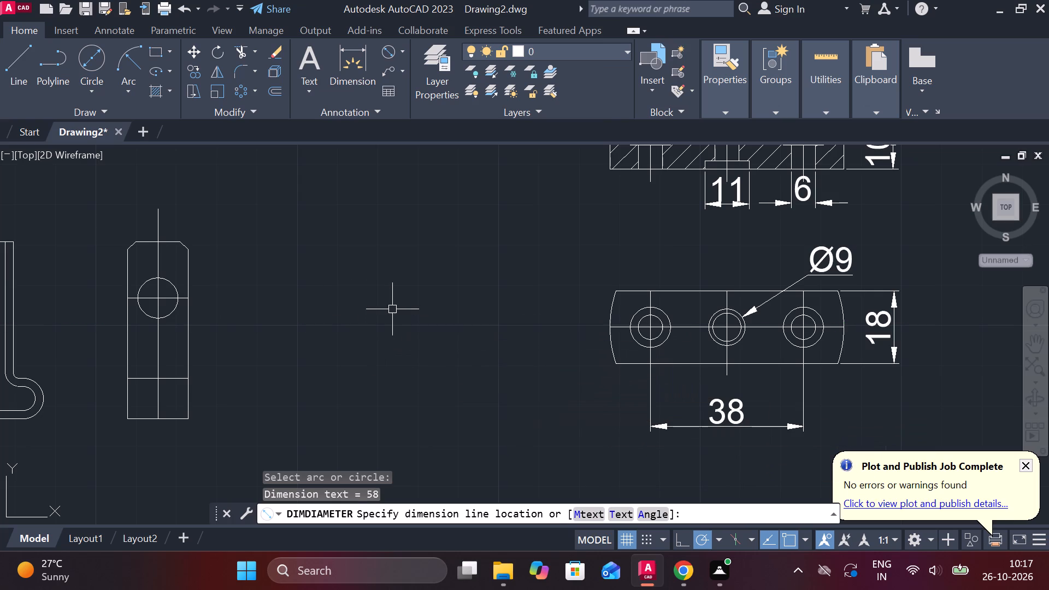
Add an aligned dimension across the link's plan view, from its upper-left corner diagonally to its lower-right corner, with the dimension line crossing the holes.
click(400, 48)
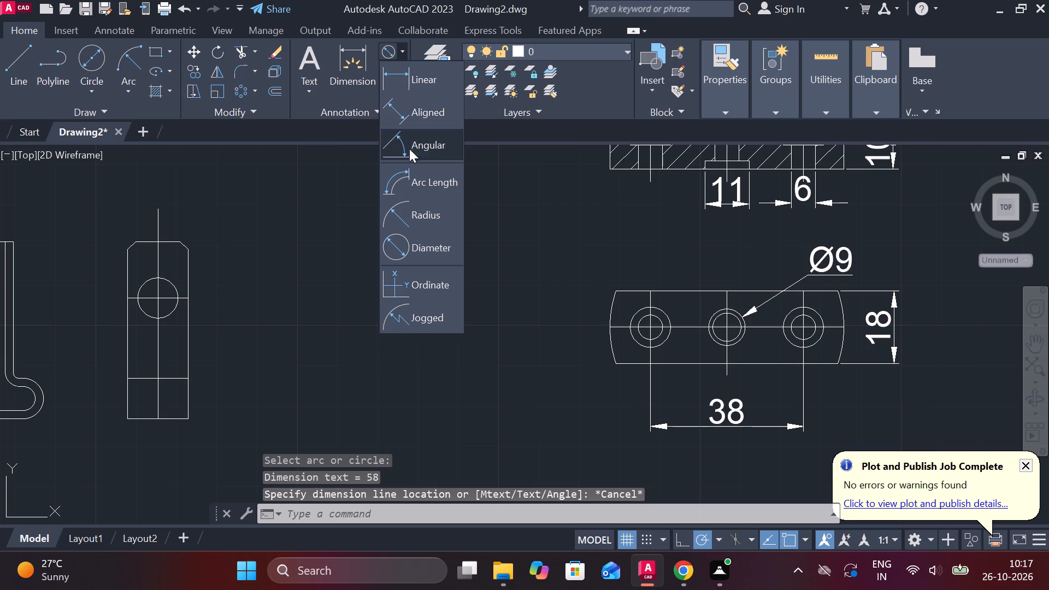
click(426, 113)
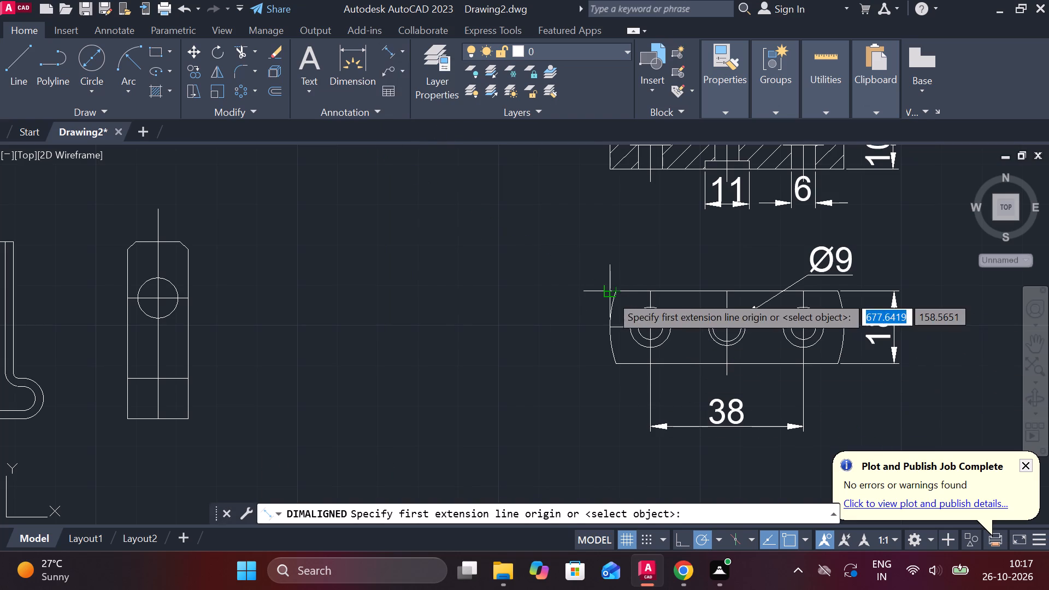
scroll(620, 292, up, 2)
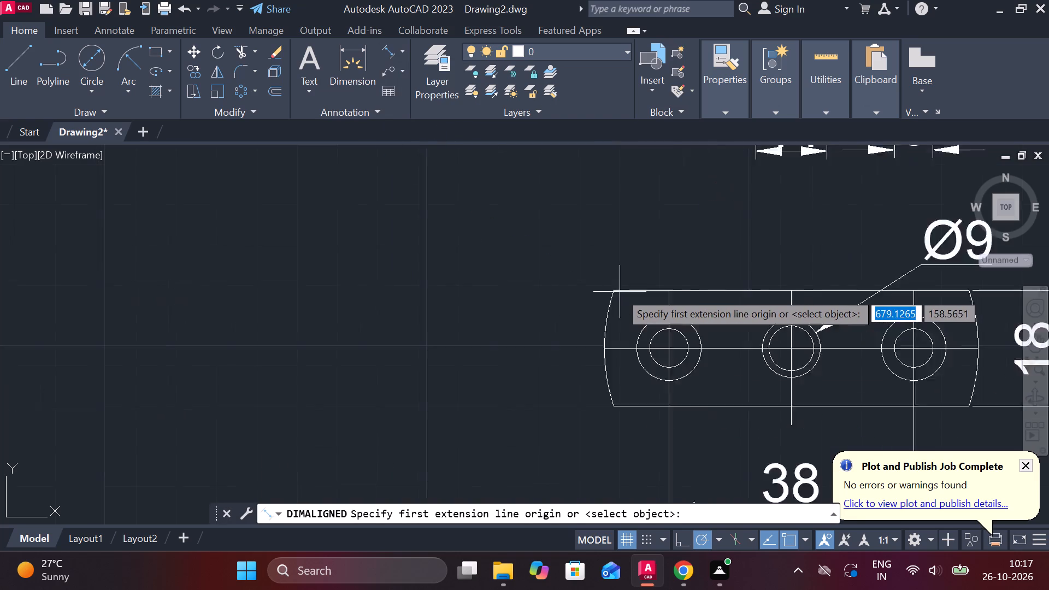
scroll(620, 292, up, 1)
click(605, 282)
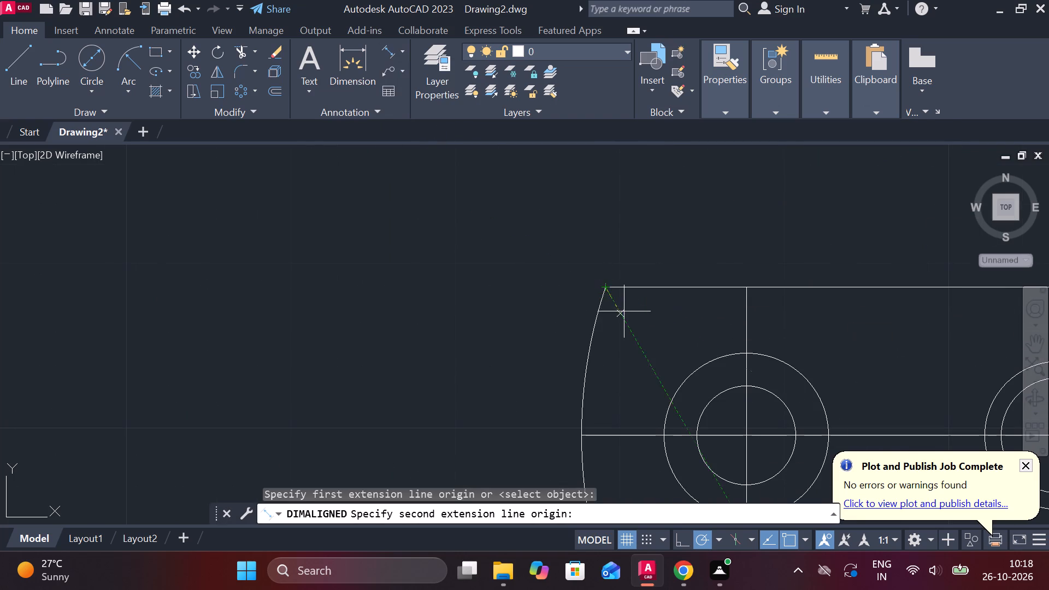
scroll(724, 320, down, 4)
scroll(865, 371, up, 4)
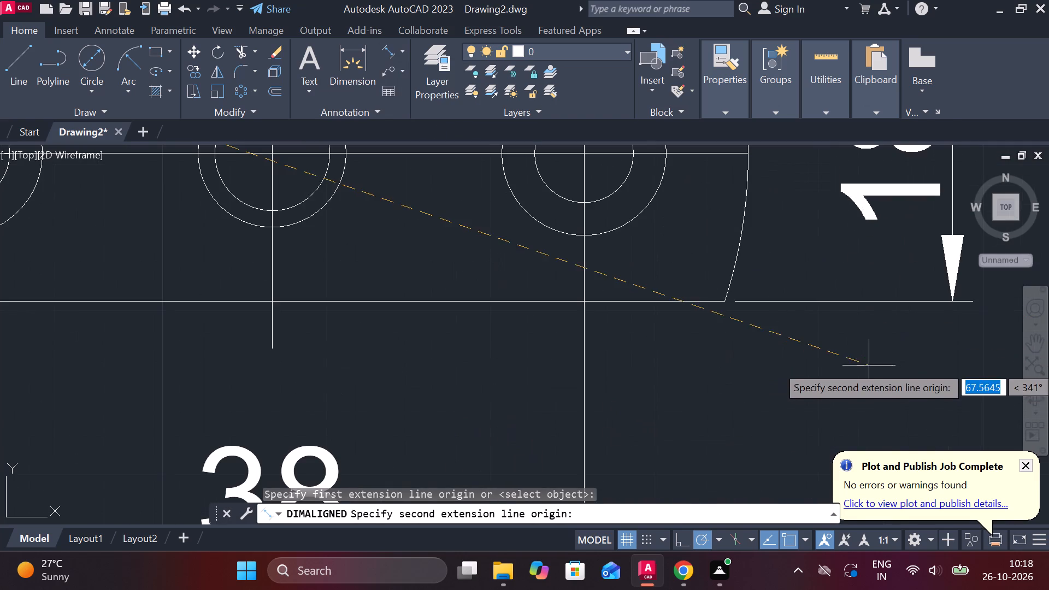
click(729, 305)
scroll(705, 291, down, 3)
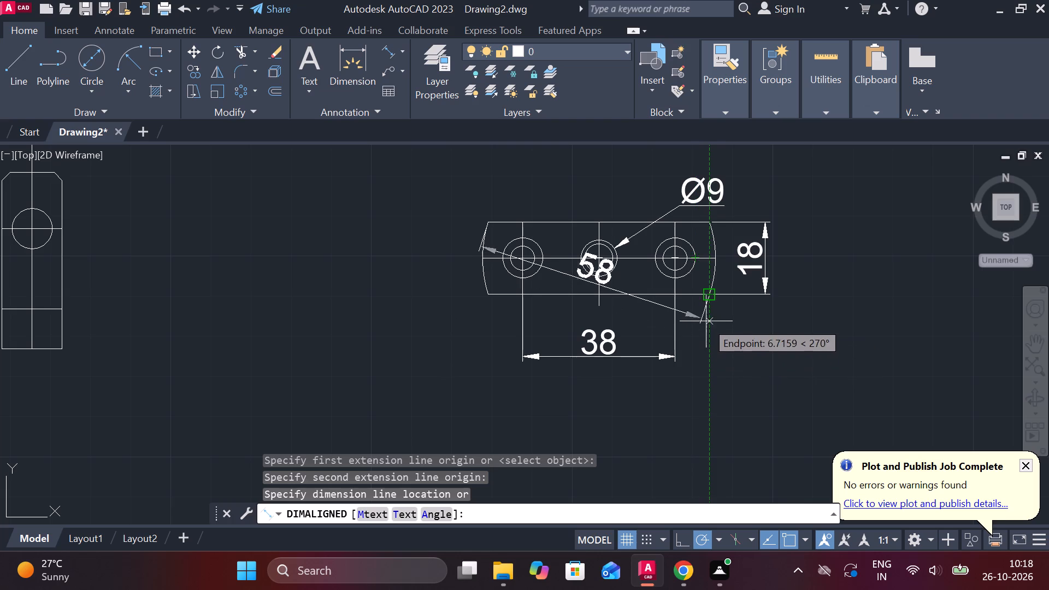
click(716, 274)
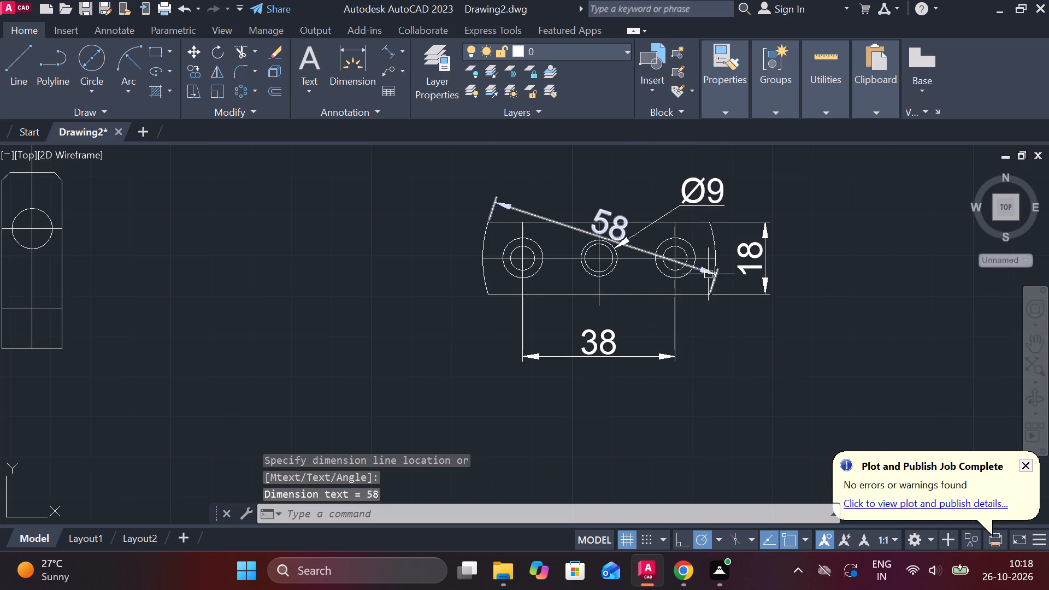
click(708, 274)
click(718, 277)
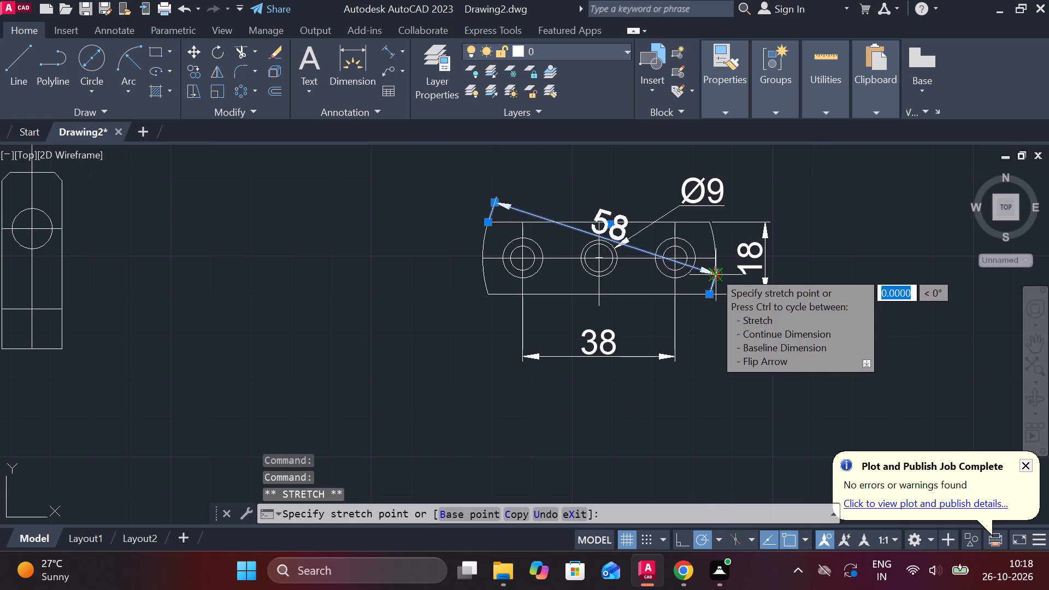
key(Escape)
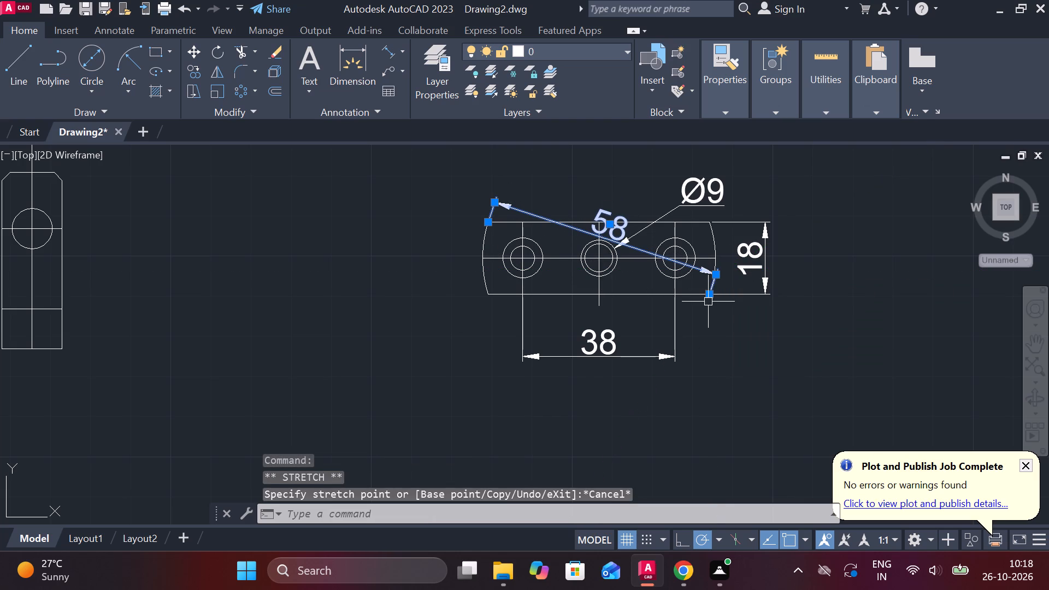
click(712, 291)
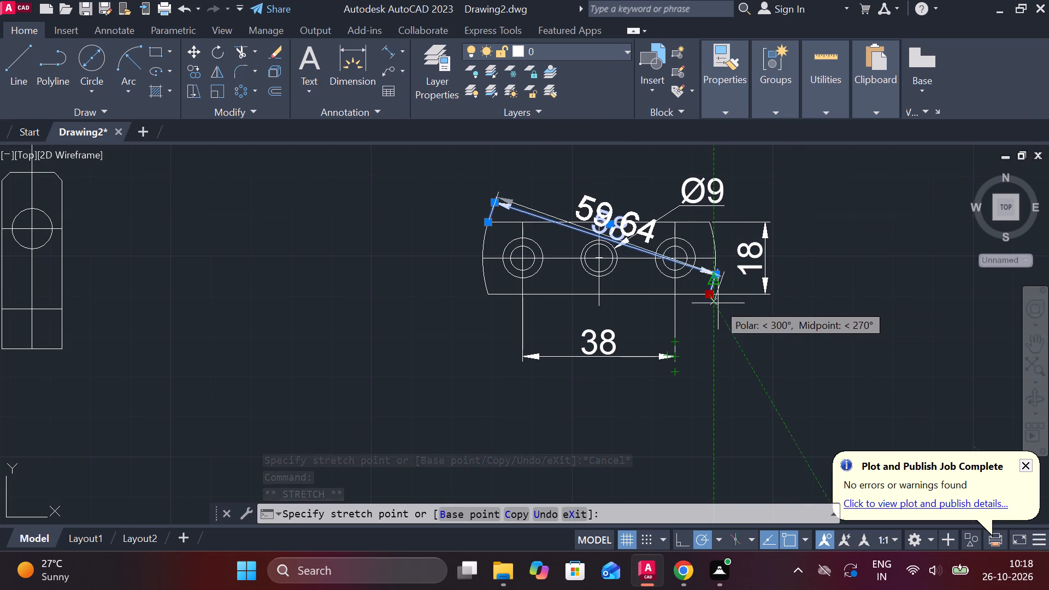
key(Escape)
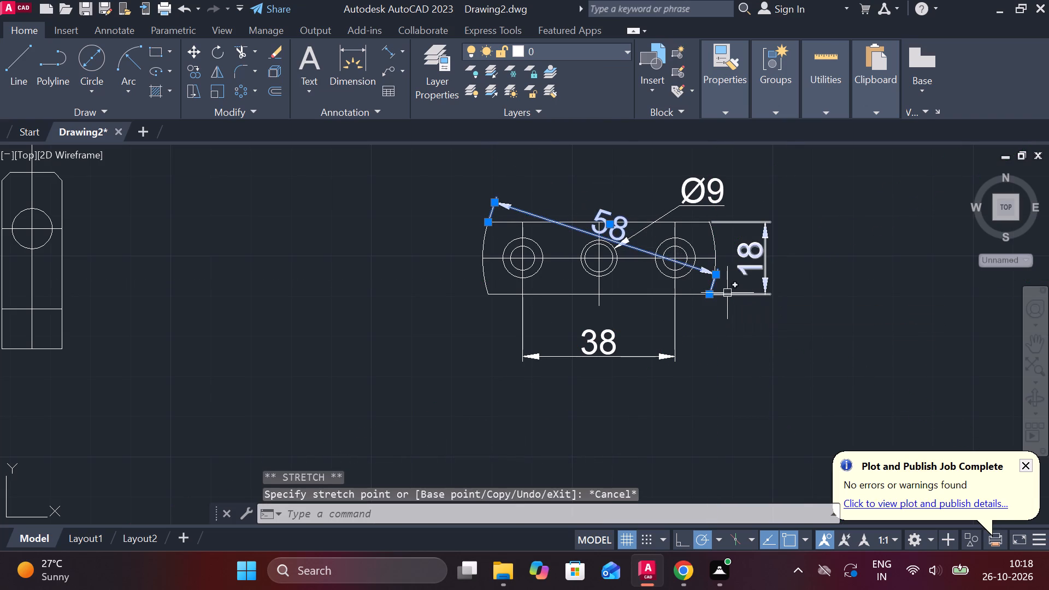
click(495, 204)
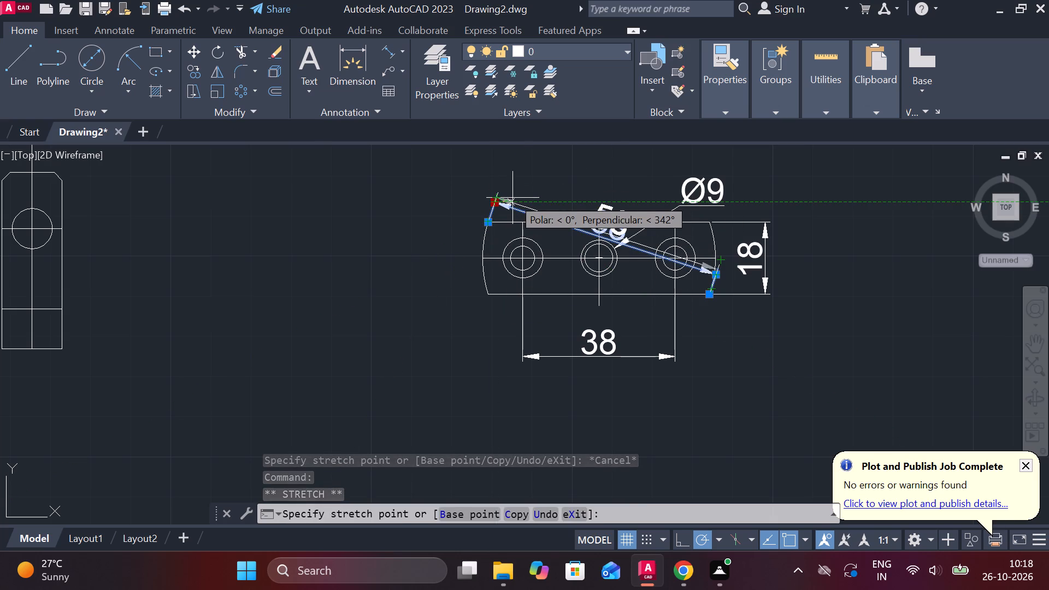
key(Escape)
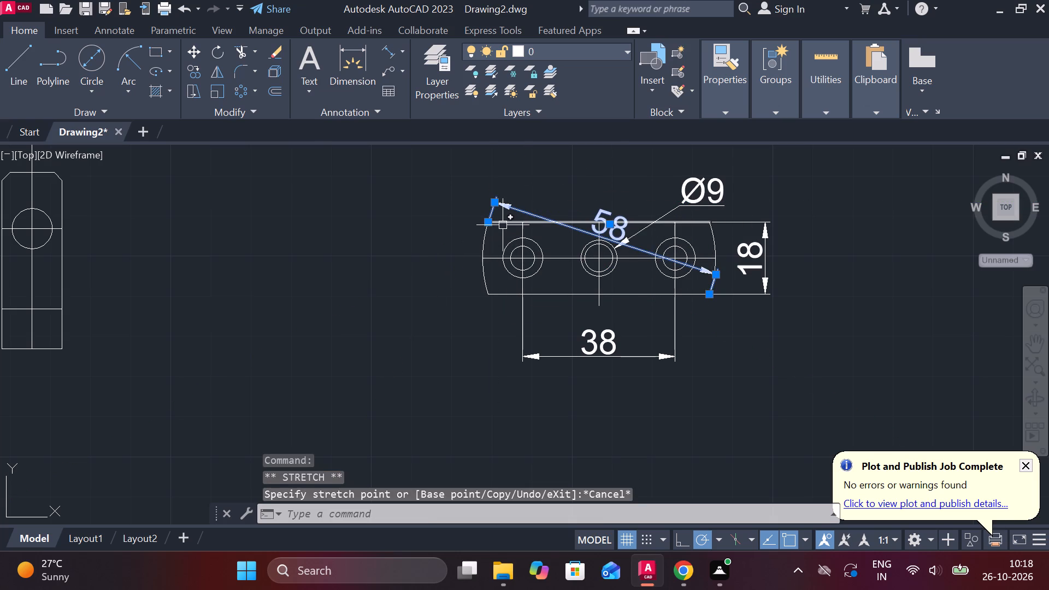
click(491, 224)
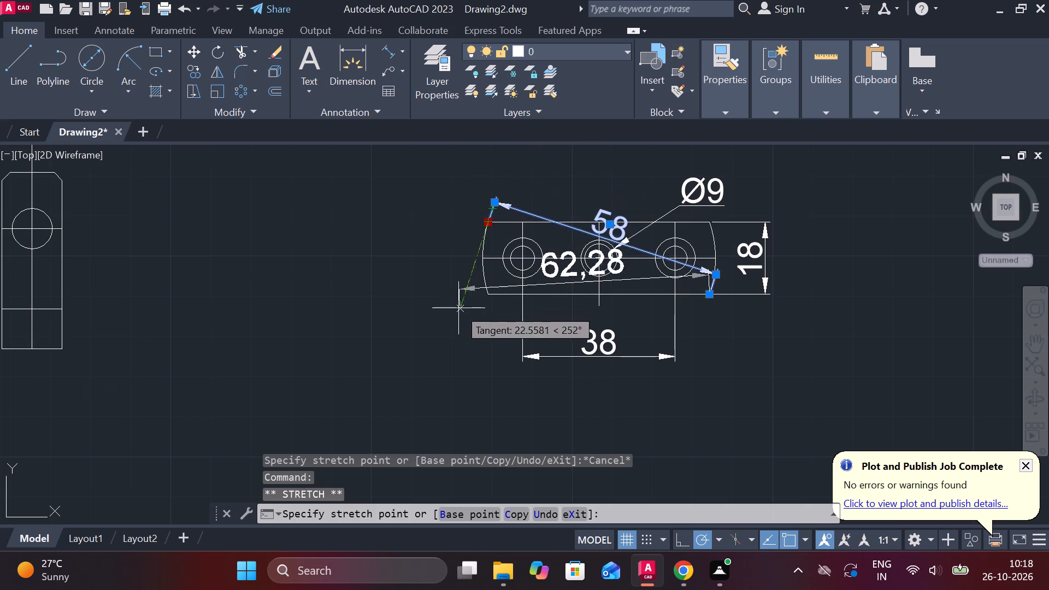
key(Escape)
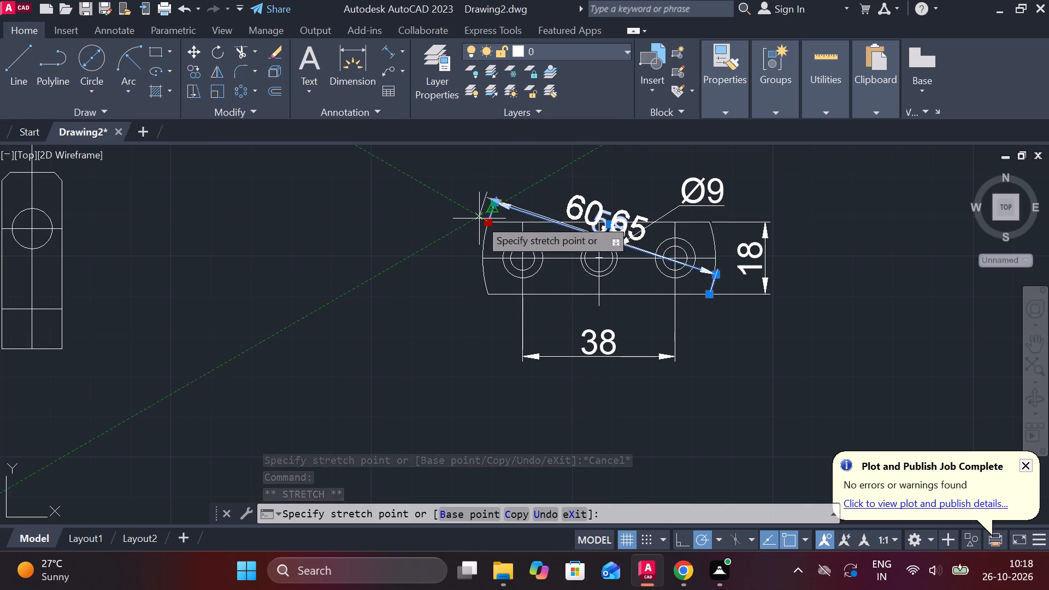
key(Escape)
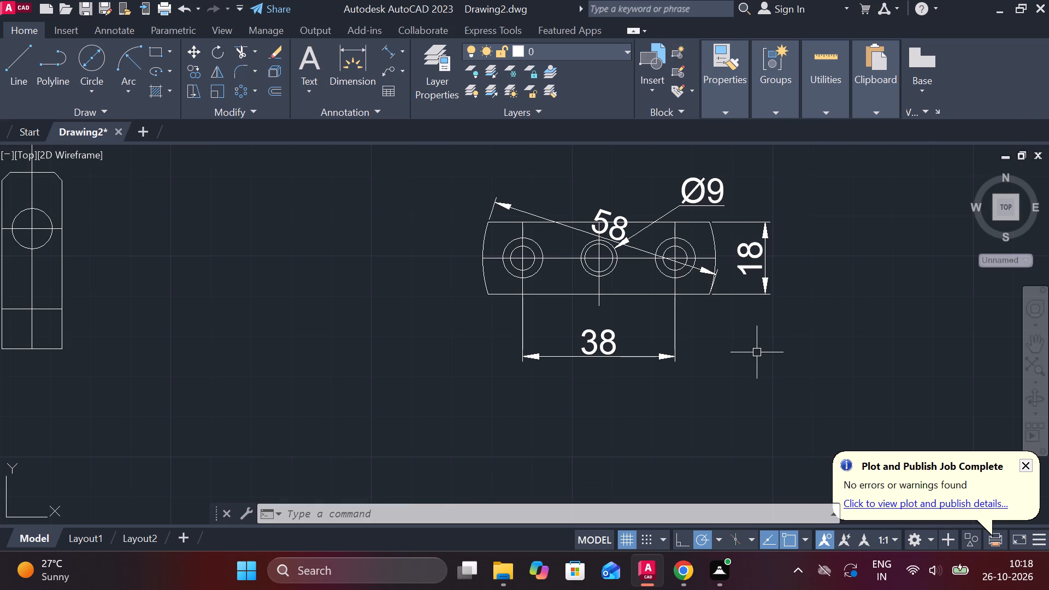
Draw a 7-long horizontal line with a 5-long vertical line rising from its right end, in the empty space right of the link's plan view.
scroll(662, 327, down, 2)
scroll(835, 263, up, 2)
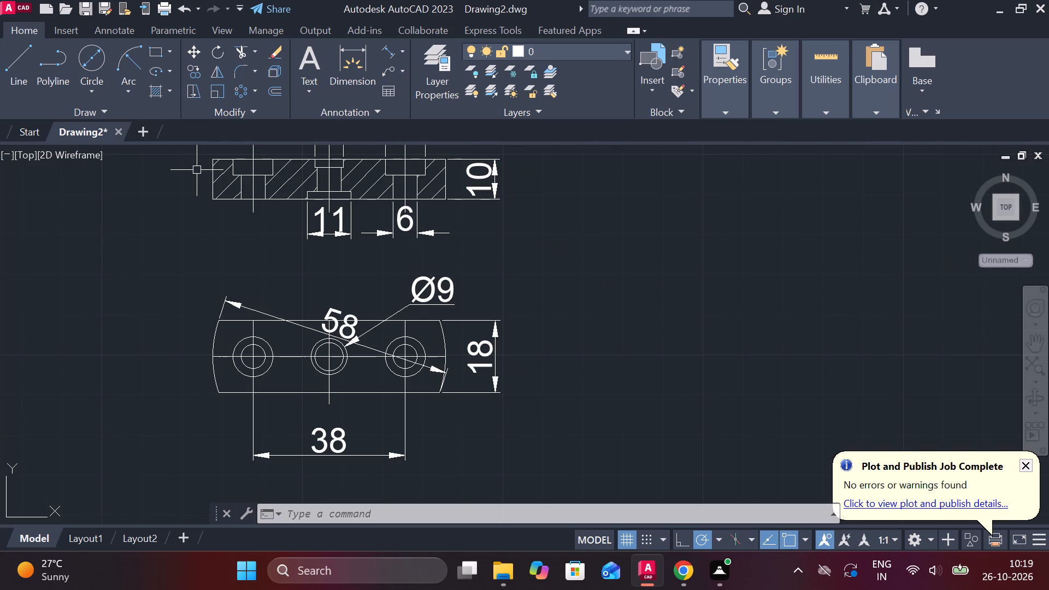
click(27, 66)
click(606, 345)
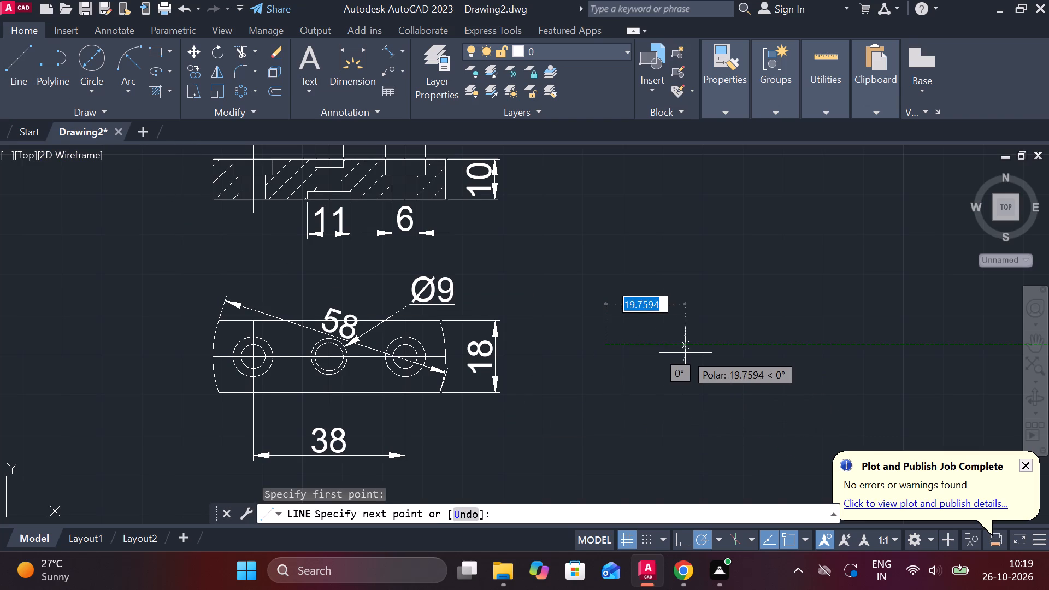
key(7)
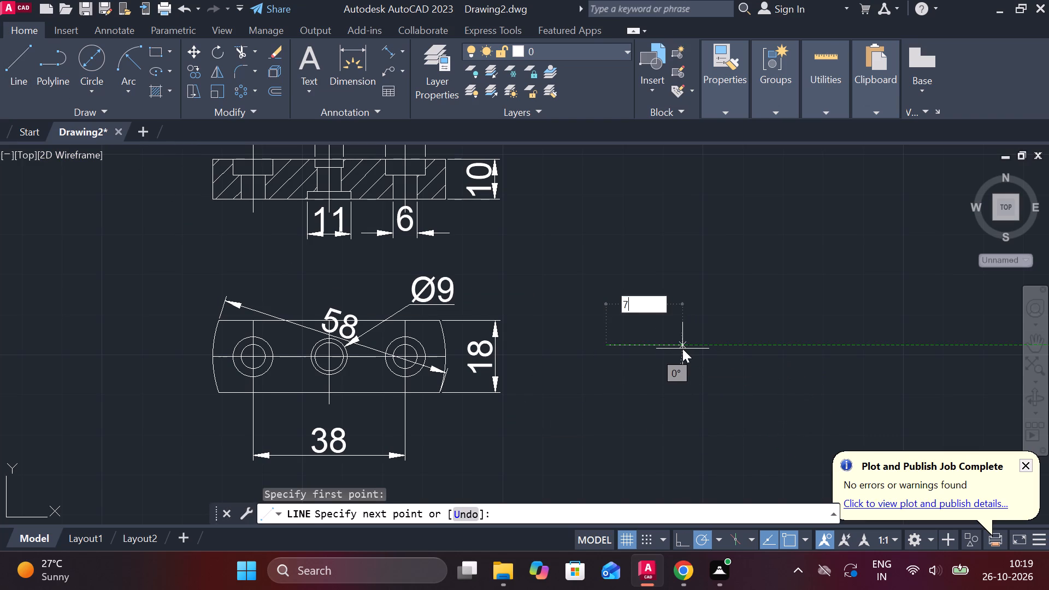
key(Return)
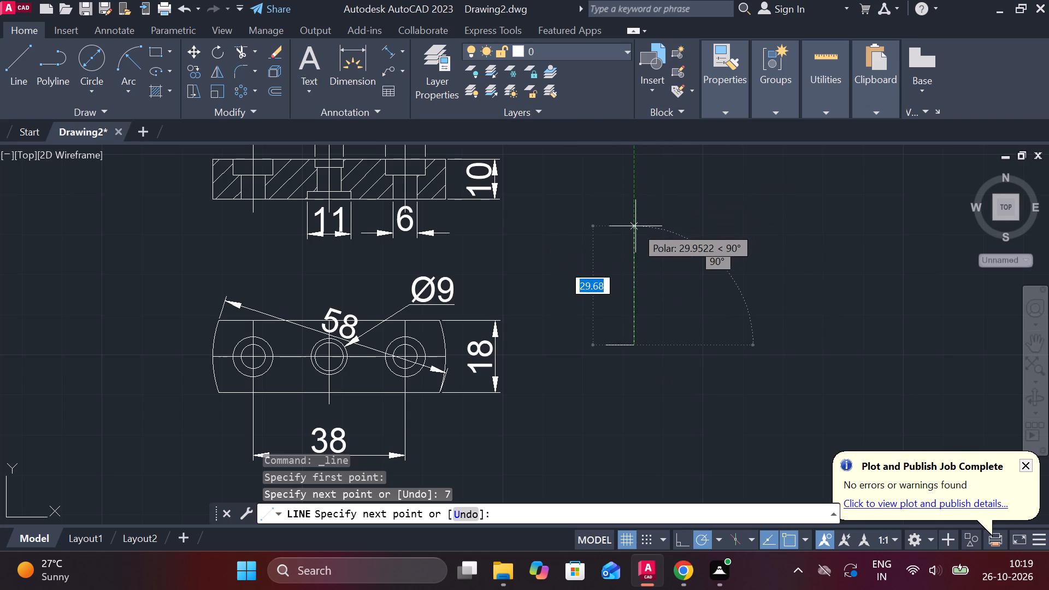
key(5)
key(Return)
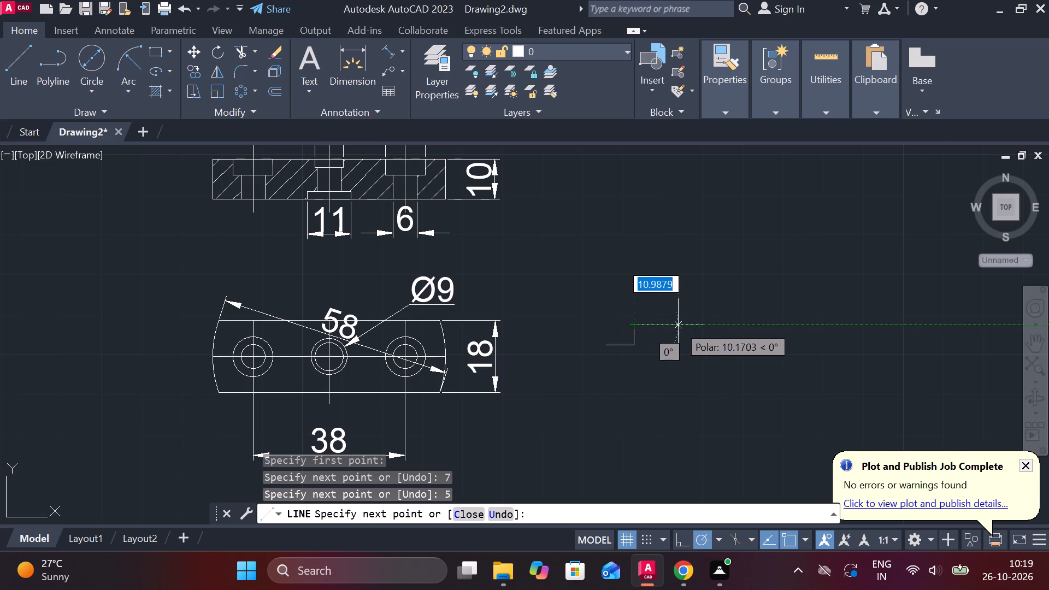
key(Escape)
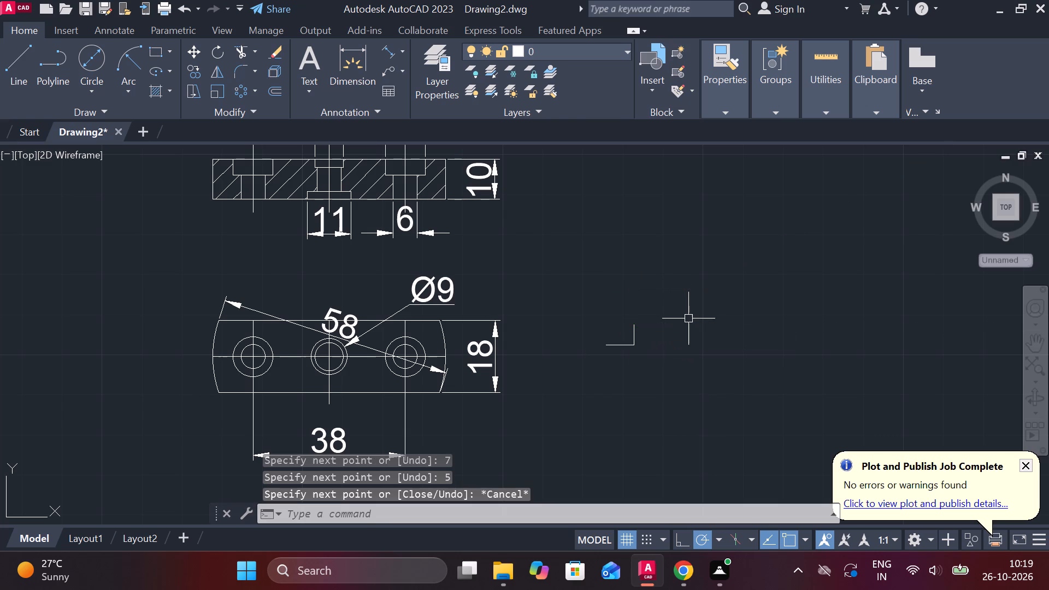
Draw a long vertical line through the middle of the new 7-long line, starting about 9.7 below it and extending well above it.
click(13, 85)
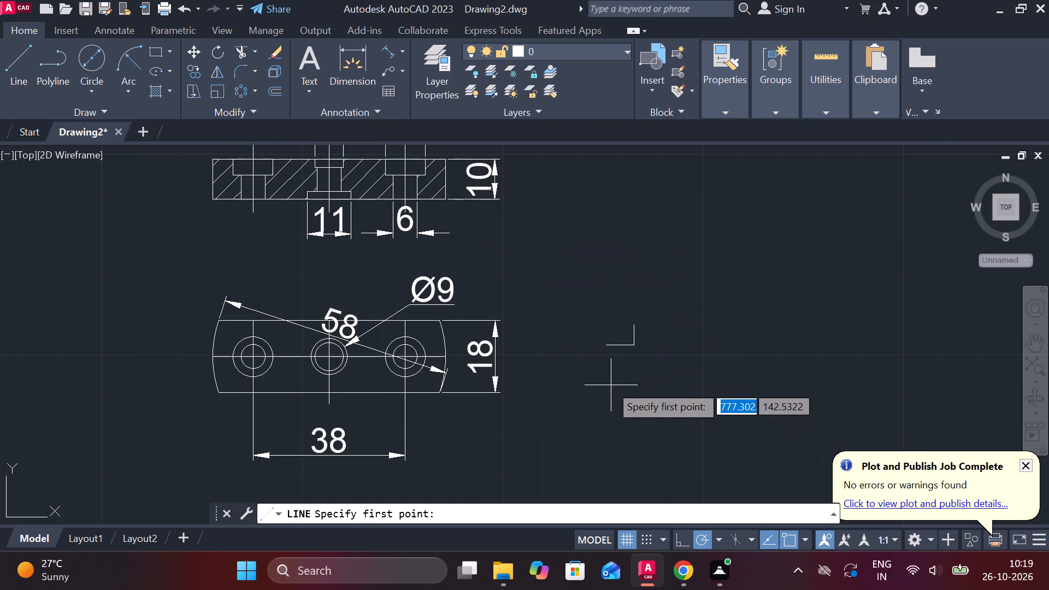
scroll(622, 343, up, 1)
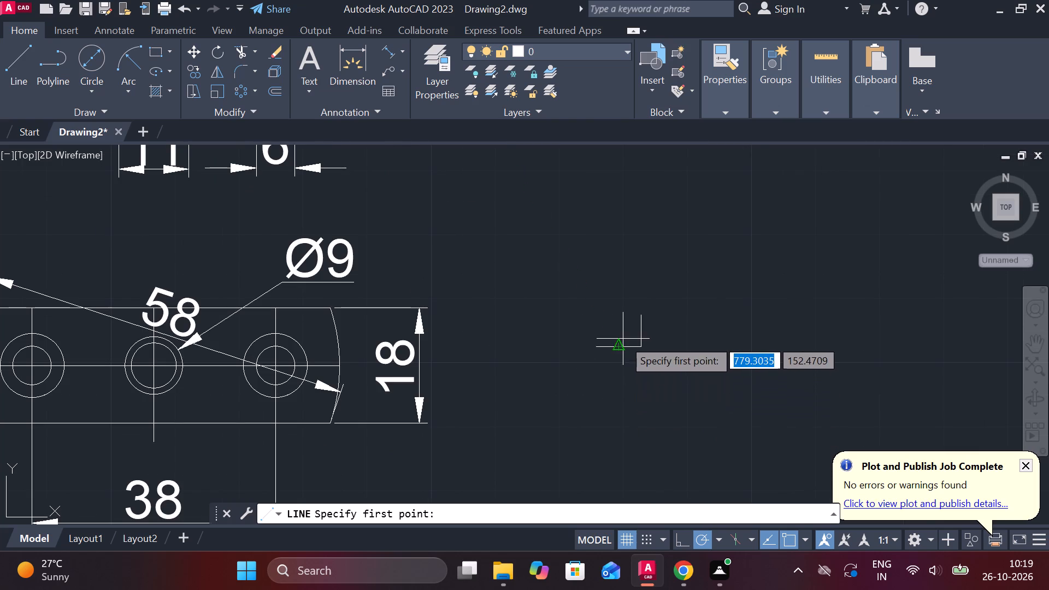
click(617, 410)
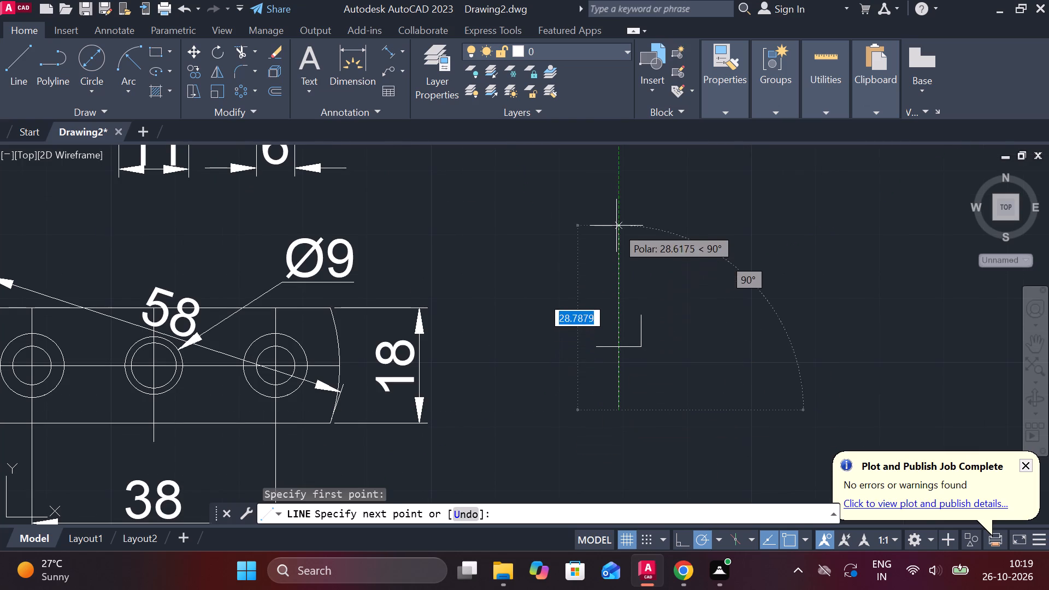
click(616, 166)
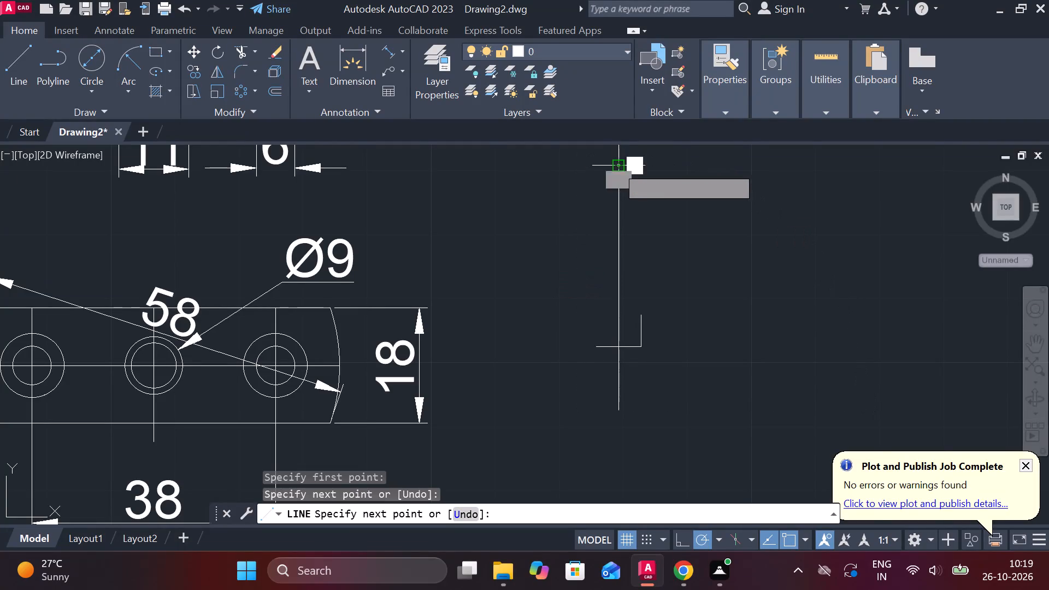
key(Escape)
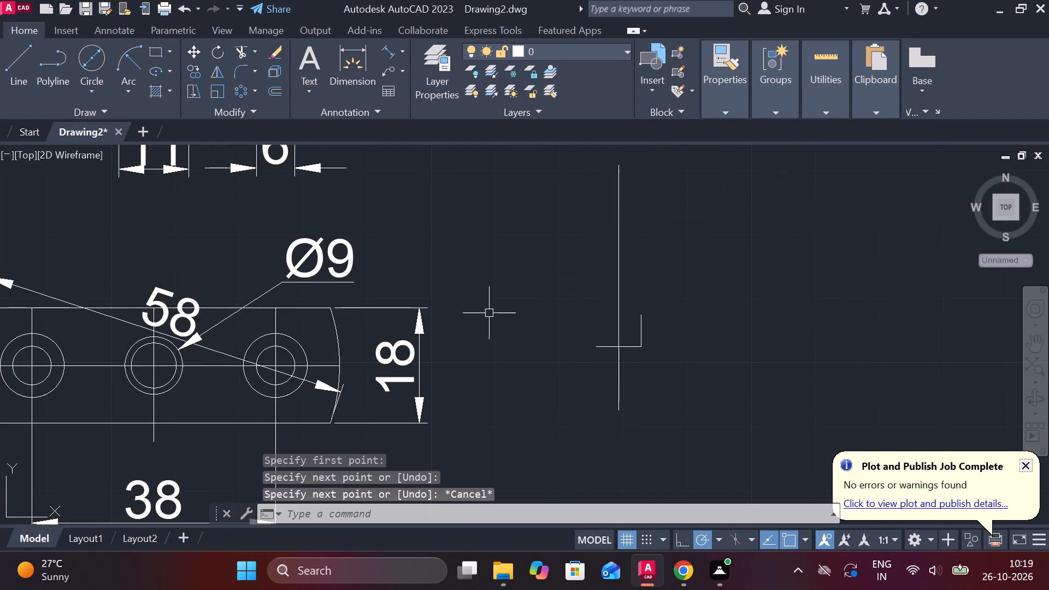
Change the linetype of the three section-view hole centrelines and the plan view's horizontal and three vertical centrelines to CENTER.
scroll(373, 351, down, 1)
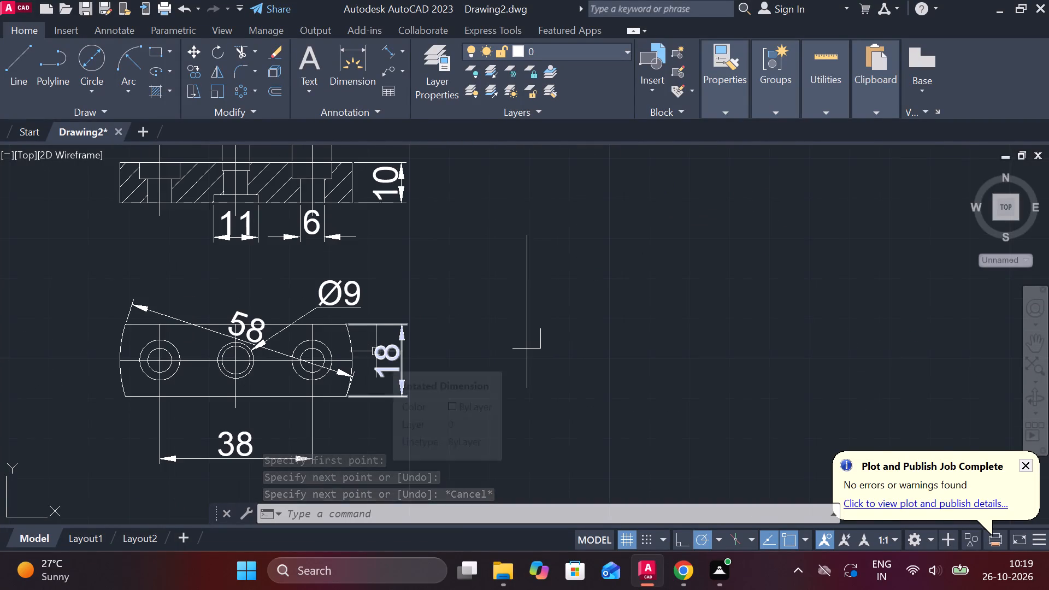
scroll(342, 317, down, 1)
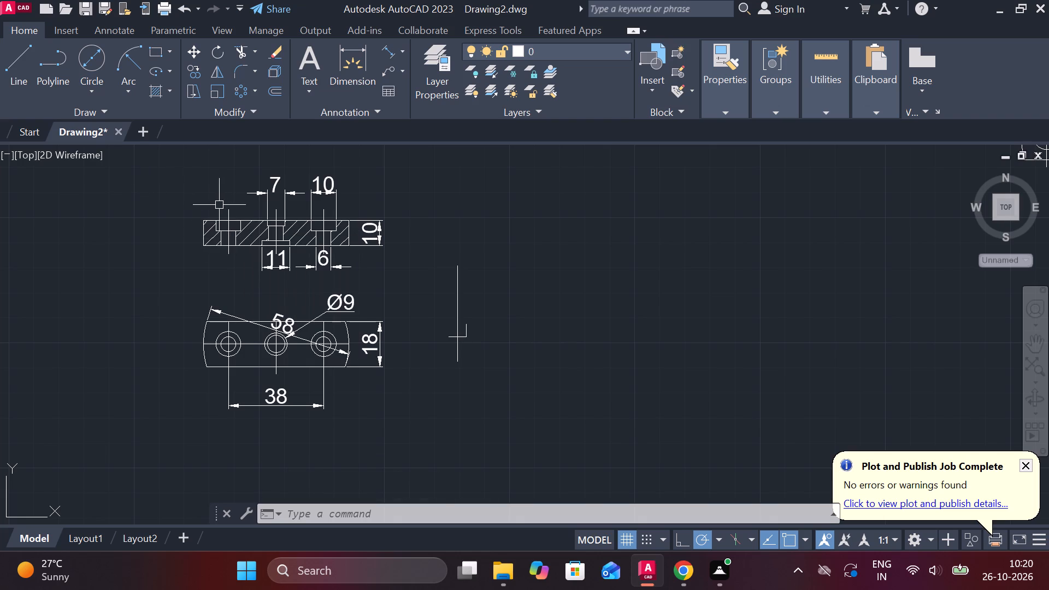
click(226, 214)
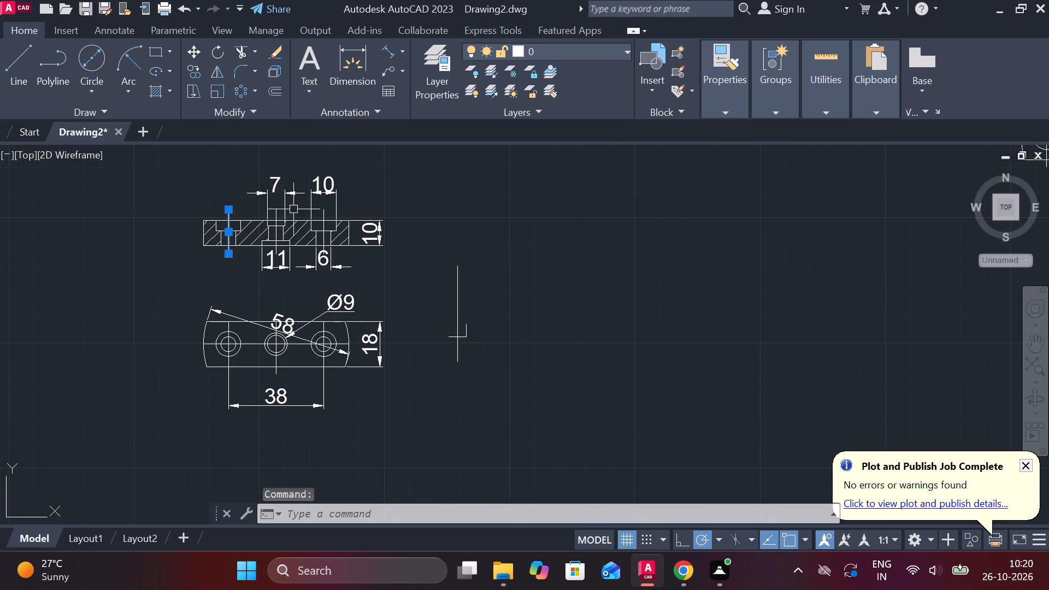
click(276, 208)
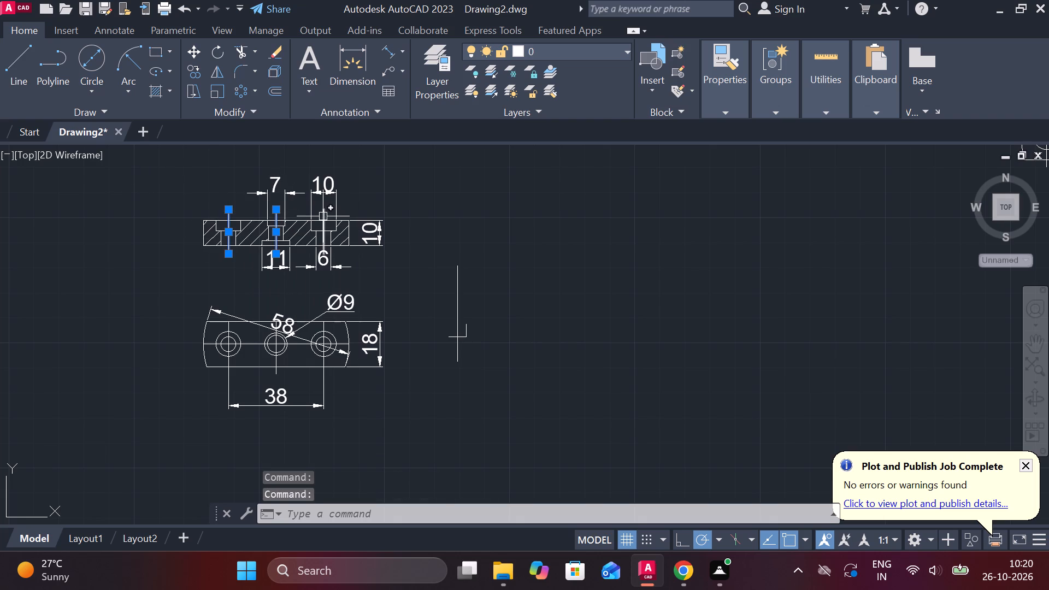
click(323, 216)
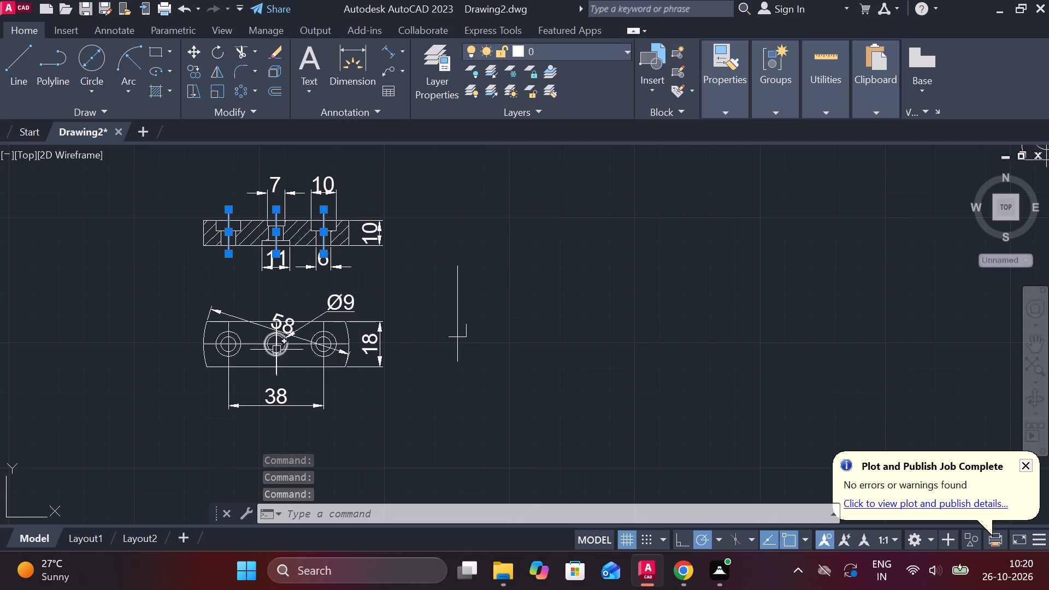
click(255, 345)
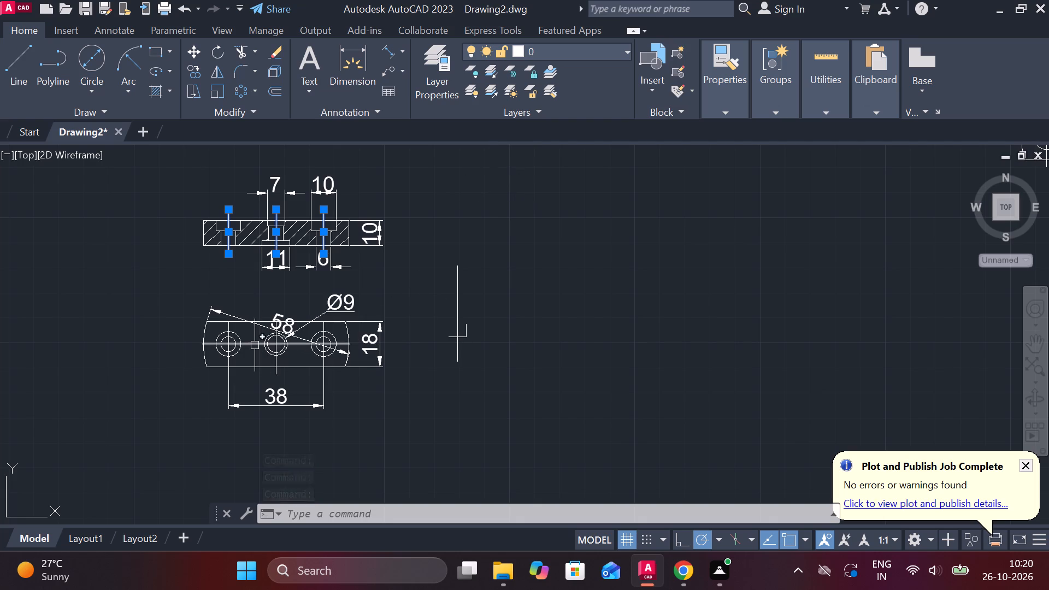
click(227, 332)
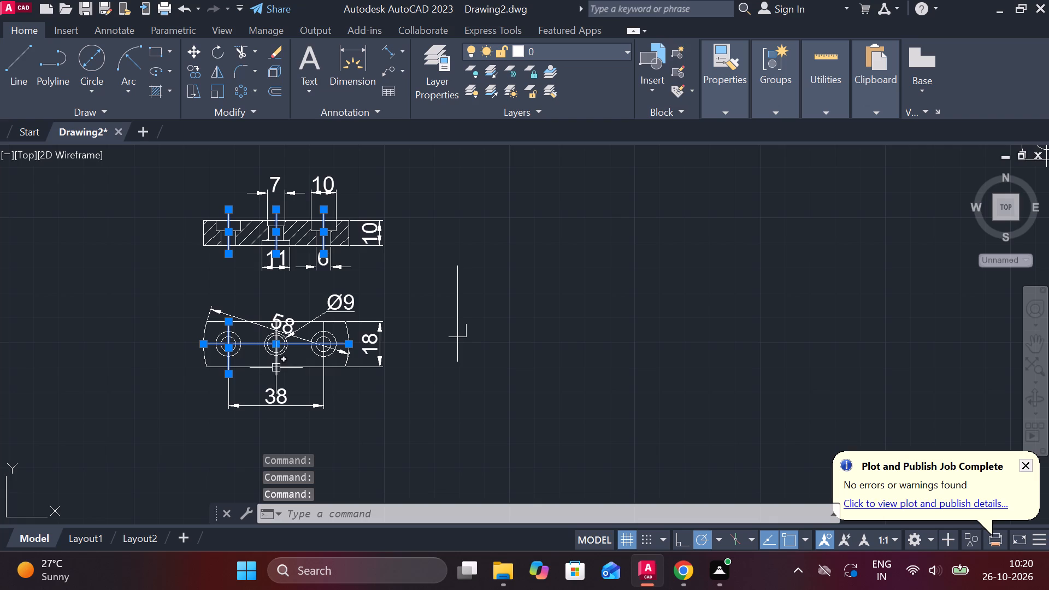
double_click(275, 360)
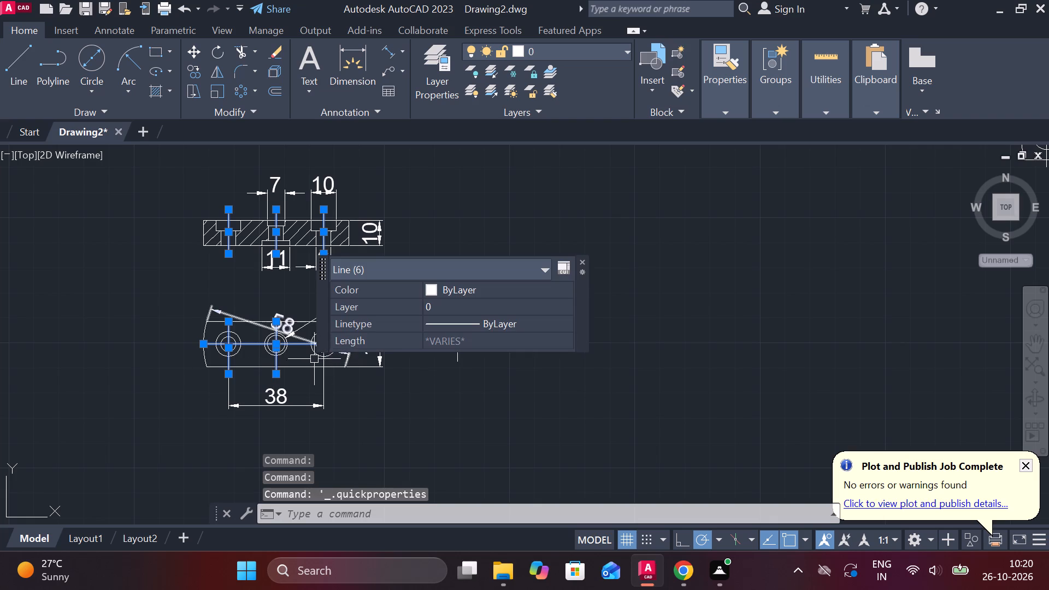
click(582, 261)
scroll(358, 326, up, 1)
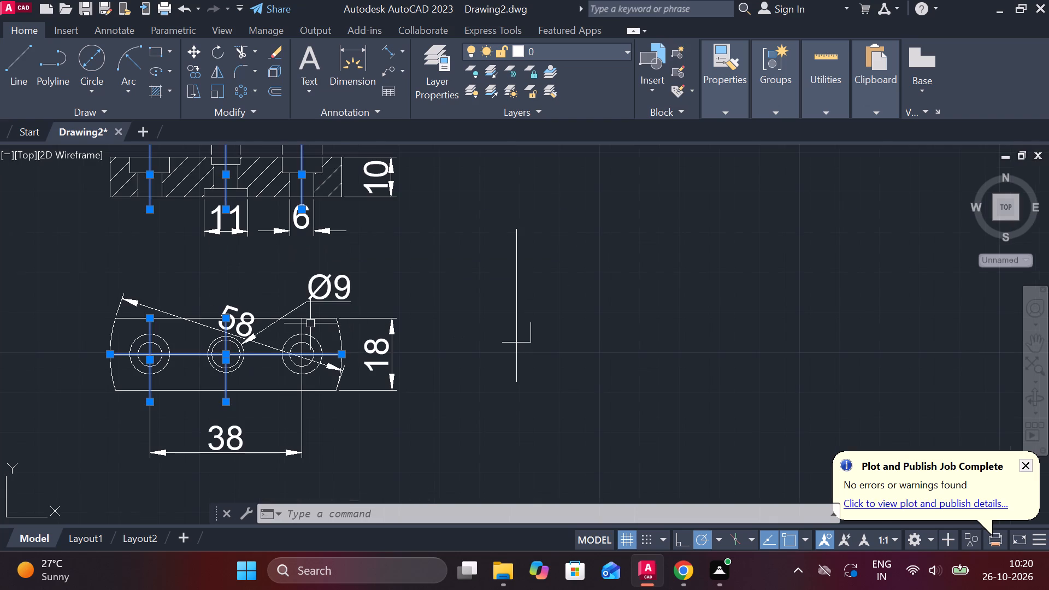
double_click(301, 324)
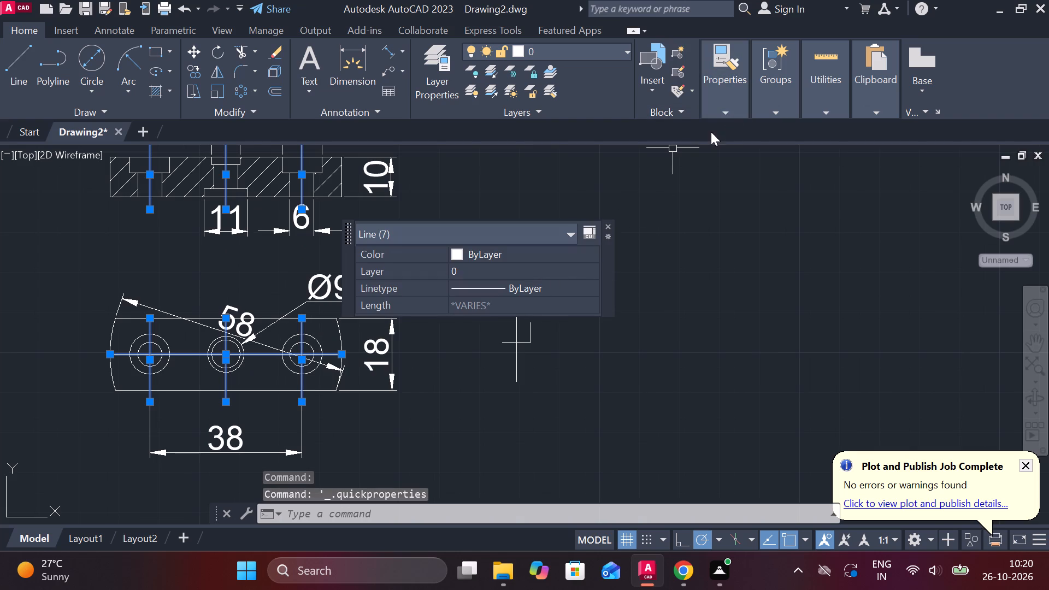
click(605, 225)
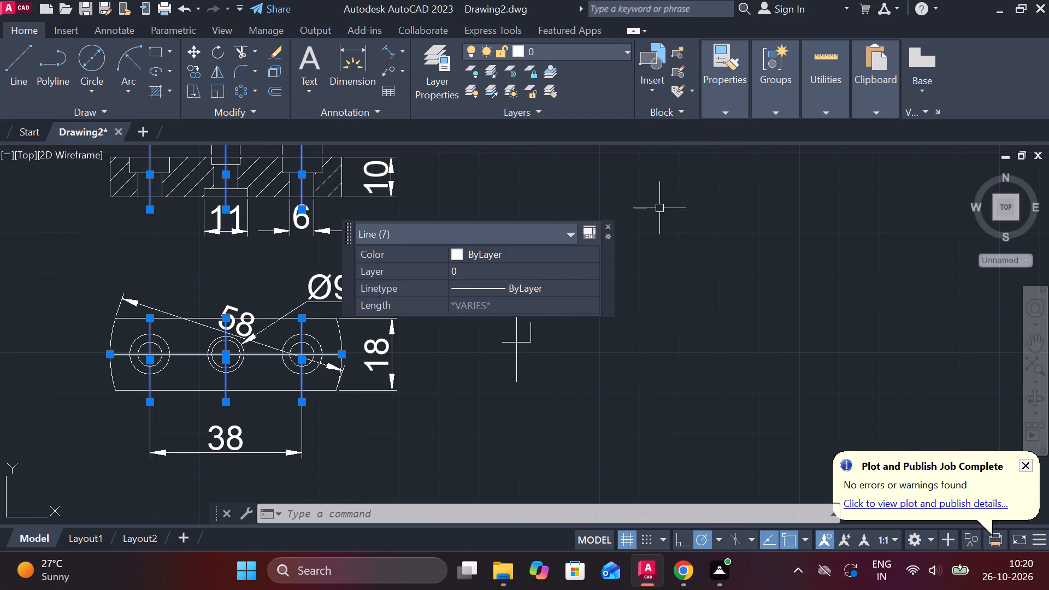
click(608, 223)
click(739, 109)
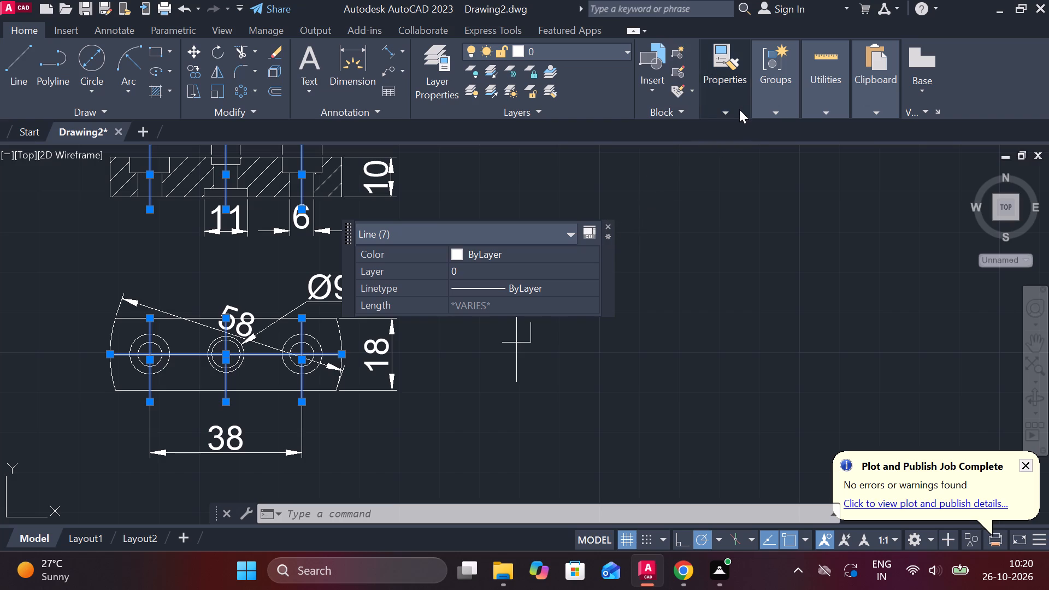
click(862, 168)
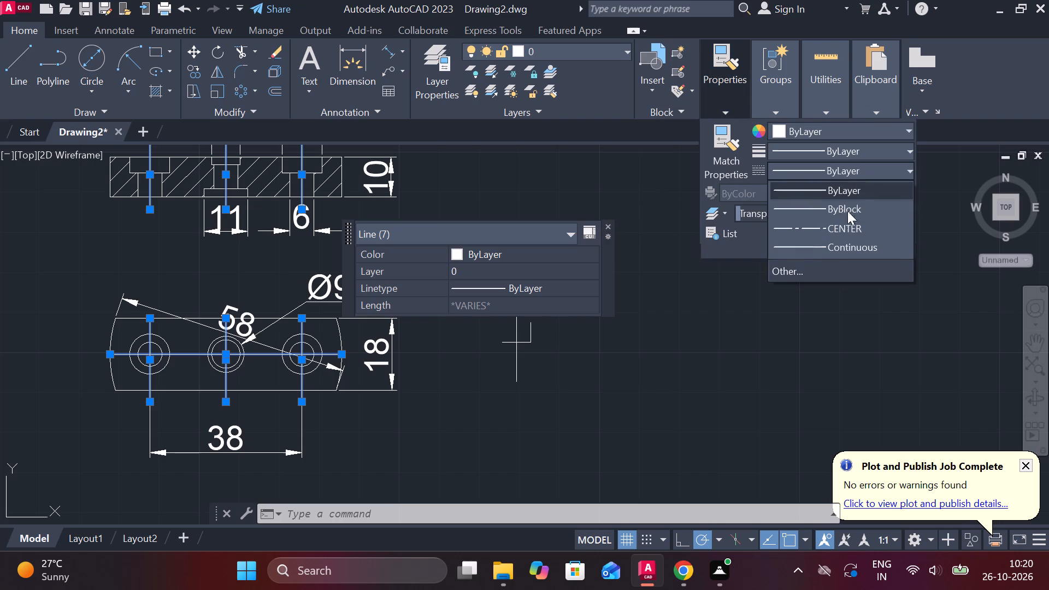
click(833, 226)
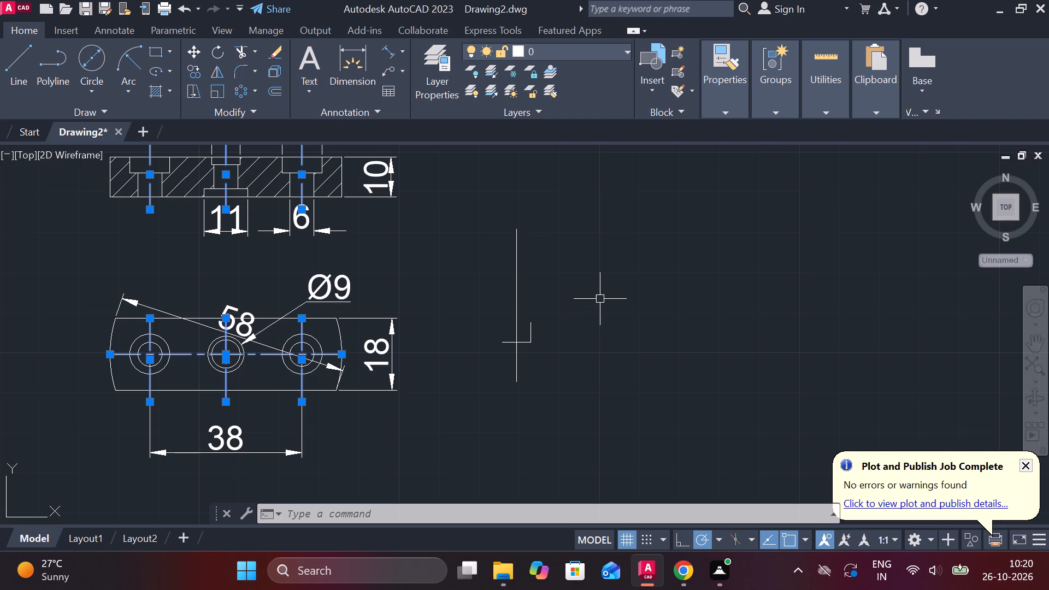
key(Escape)
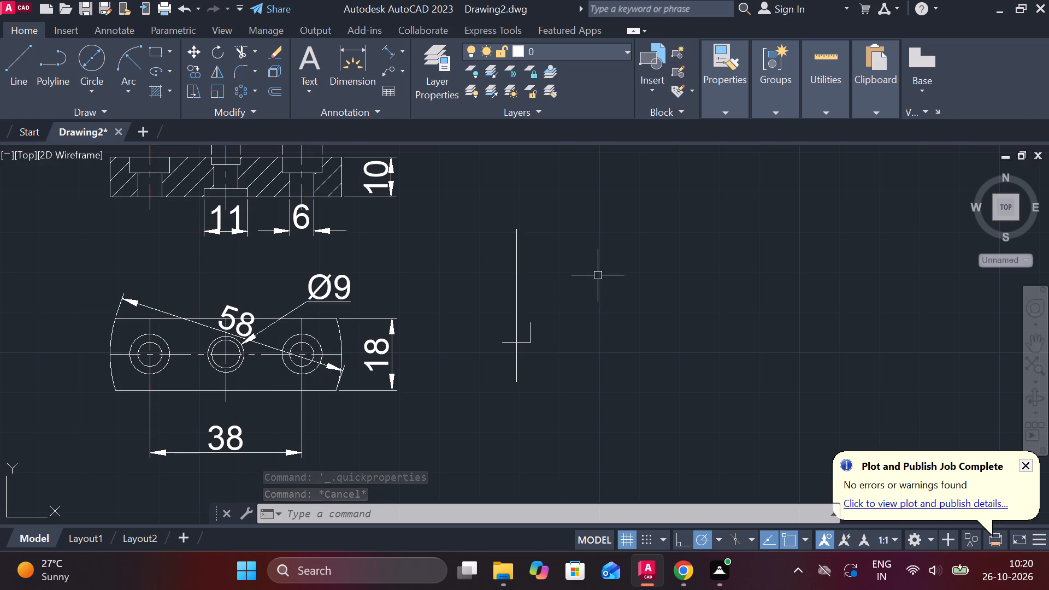
Copy the new part's 7-long horizontal line 30 straight up from its midpoint.
click(512, 344)
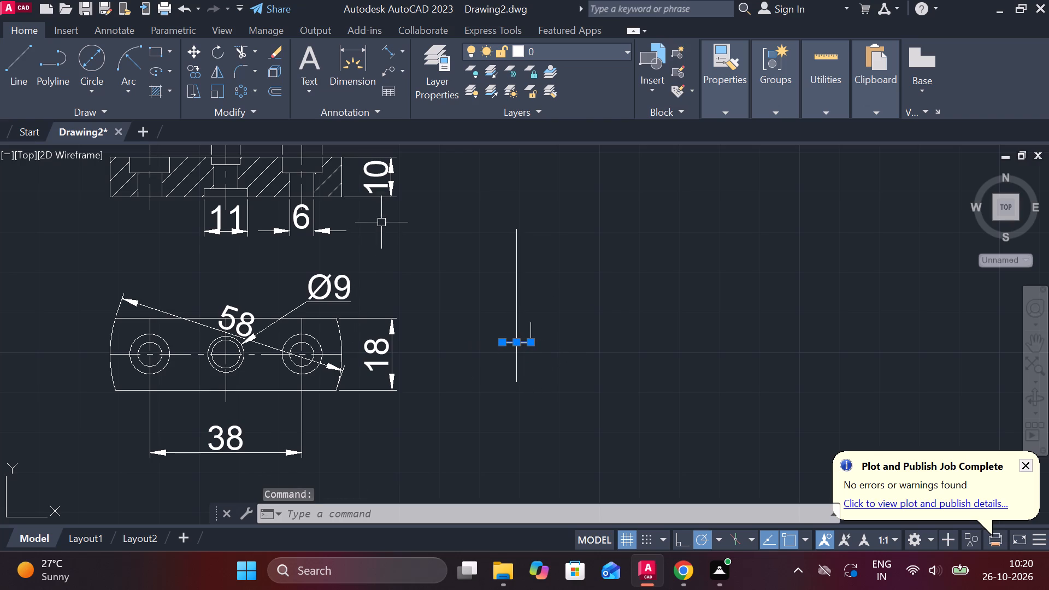
click(192, 76)
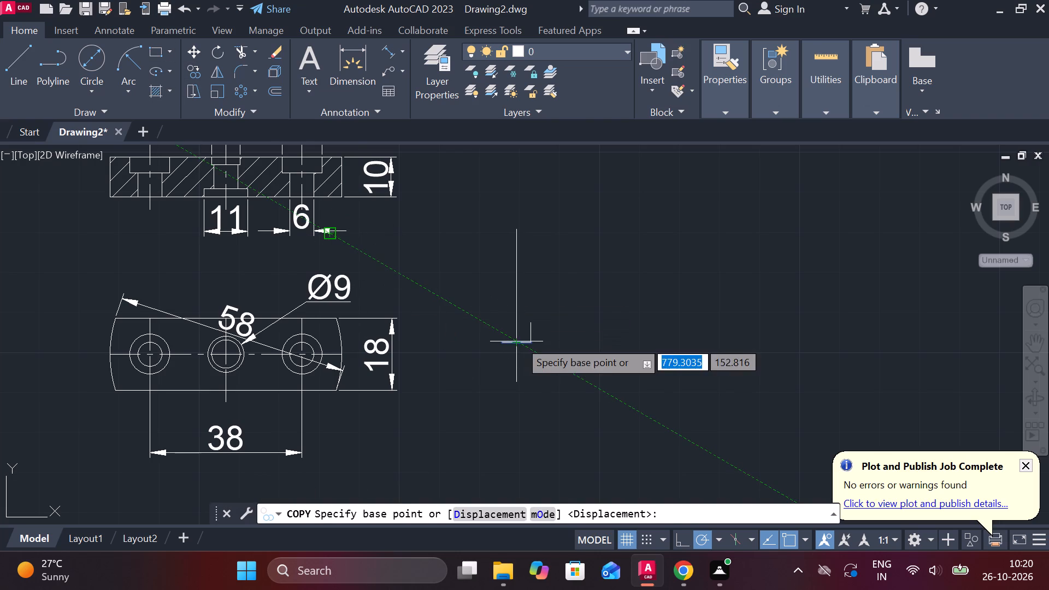
click(519, 340)
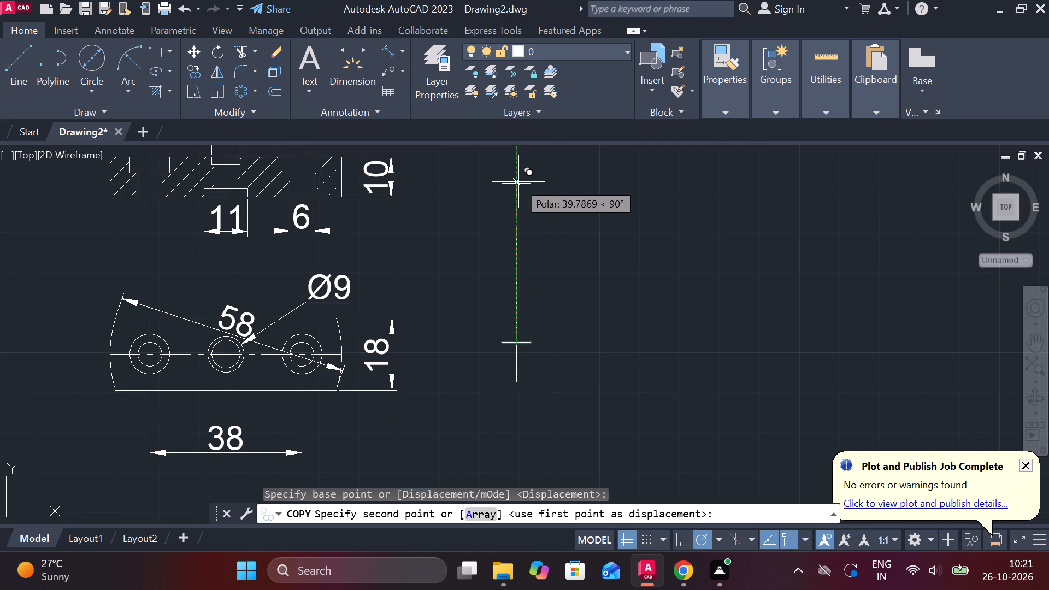
text(30)
key(Return)
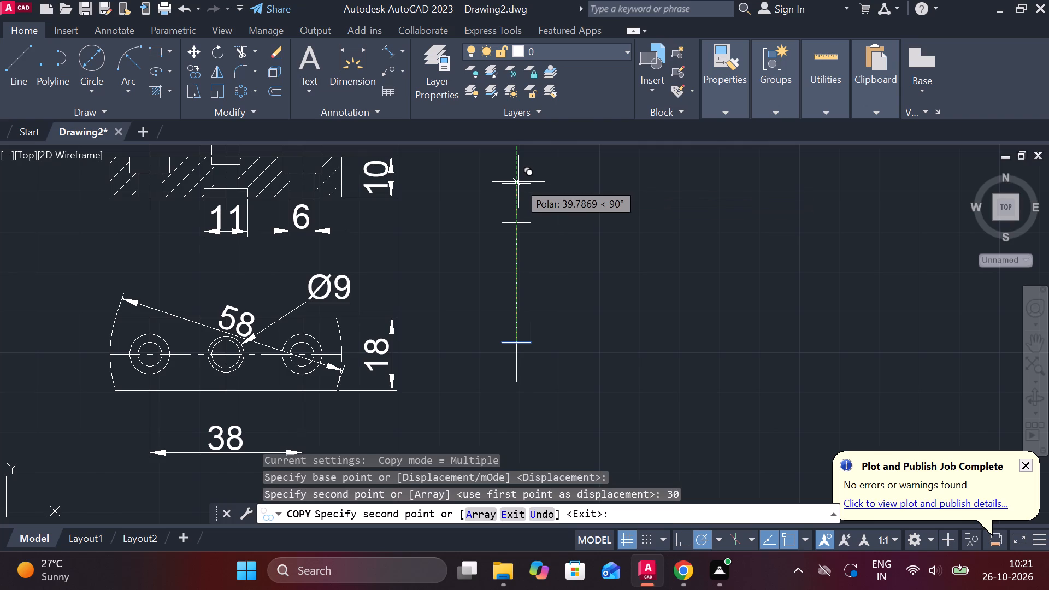
key(Escape)
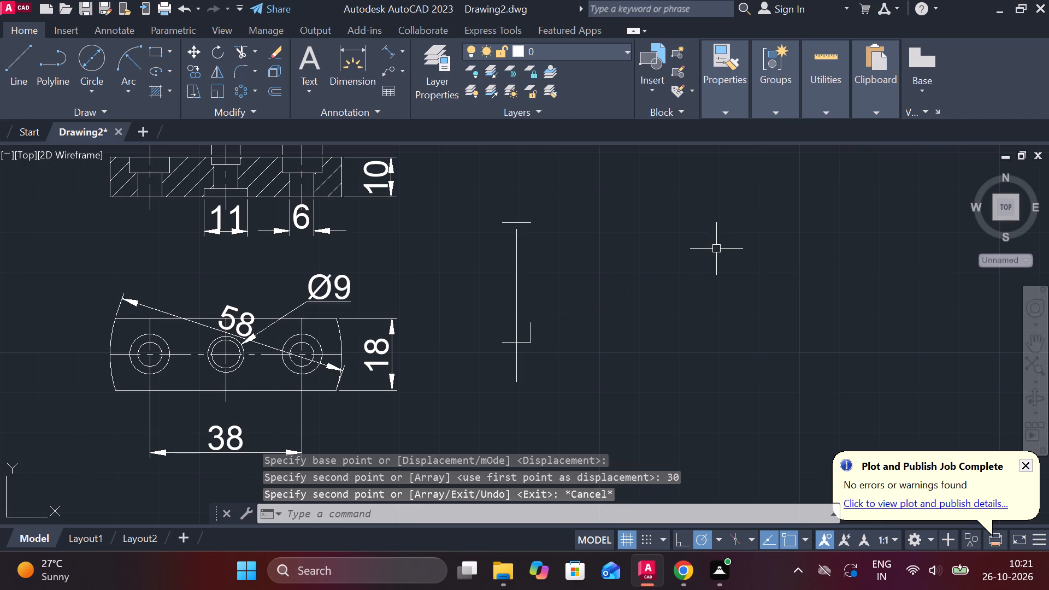
Stretch the upper end of the new part's long vertical line upward so it extends past the copied top line.
click(528, 254)
click(517, 256)
click(525, 257)
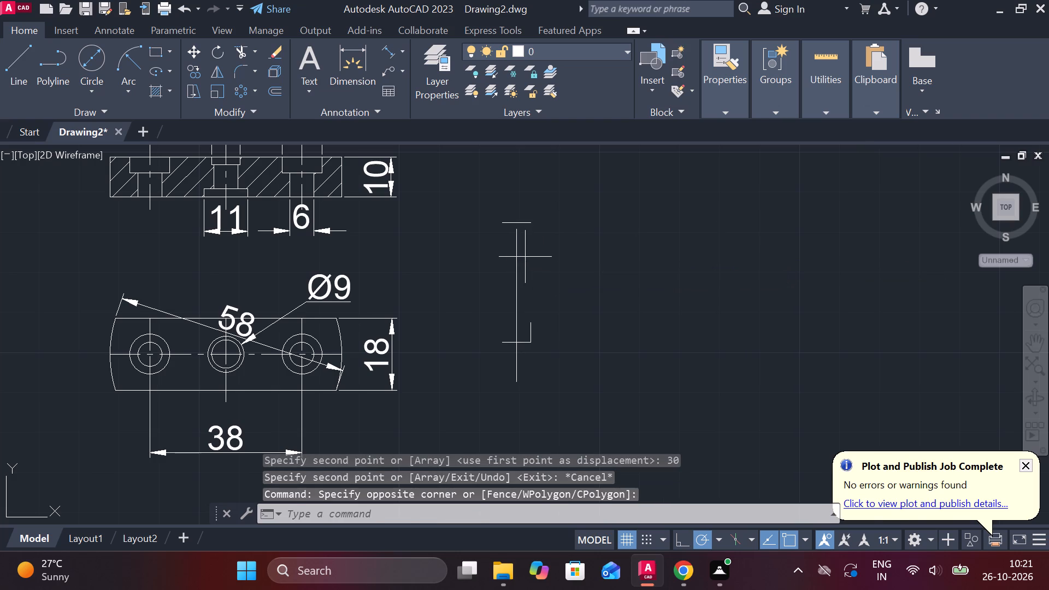
click(516, 257)
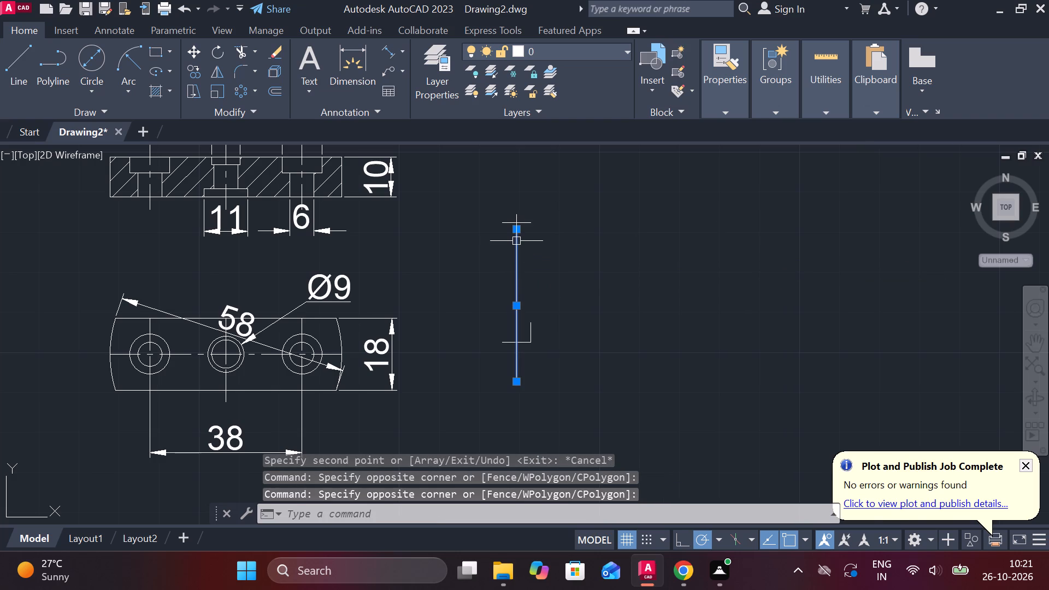
click(516, 230)
click(518, 200)
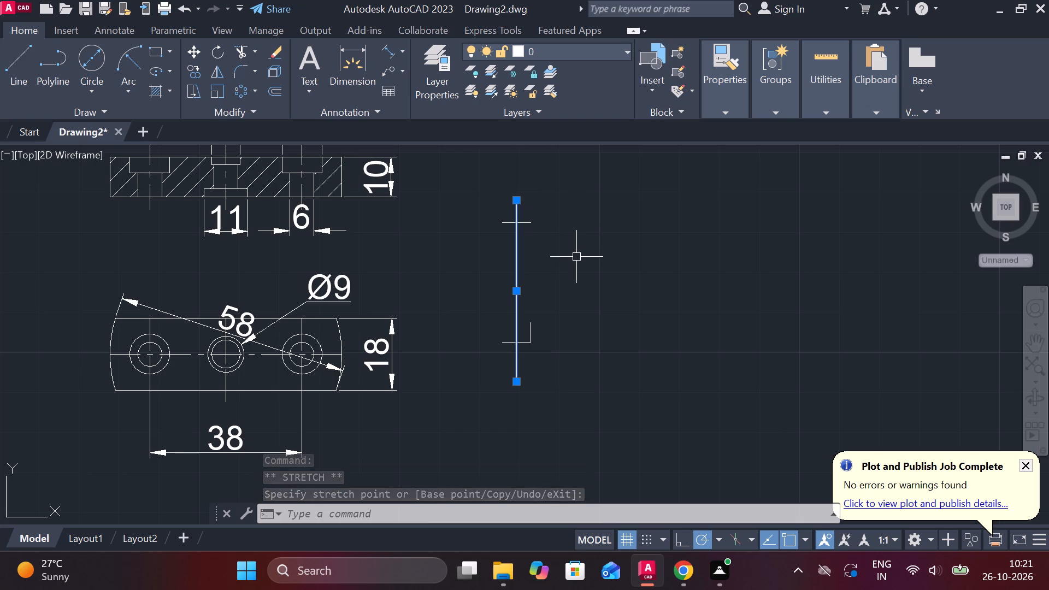
click(529, 222)
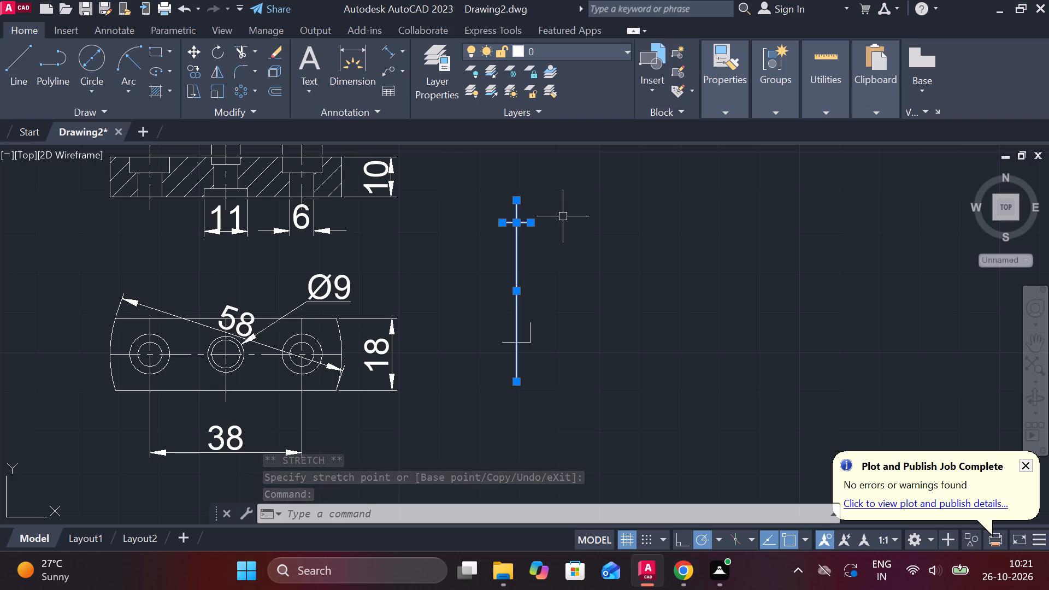
key(Escape)
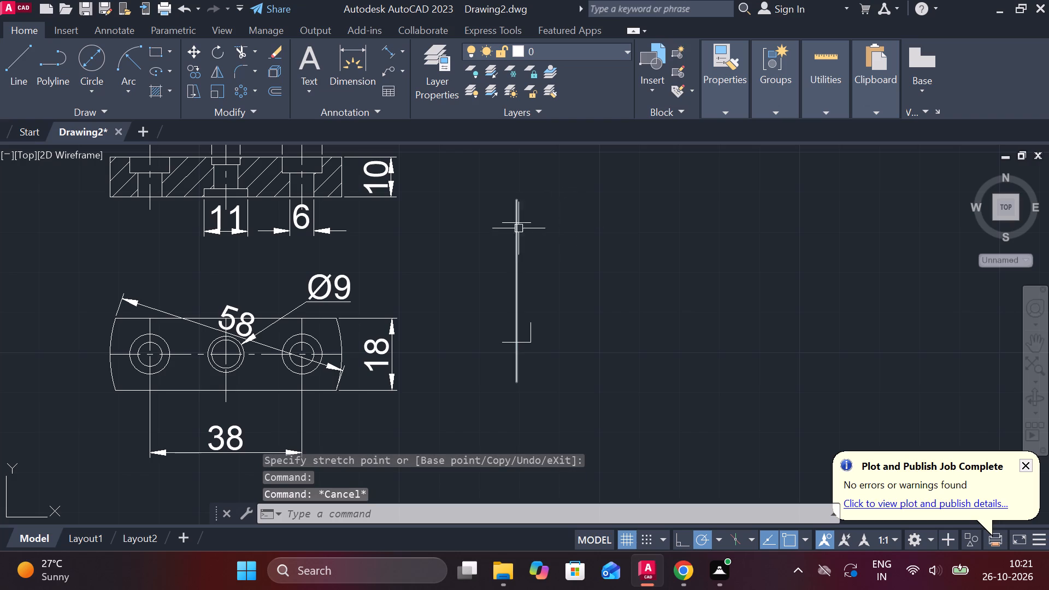
Copy the new part's top horizontal line down its vertical axis, once 15 below and once level with the 5-long line's upper end.
click(527, 222)
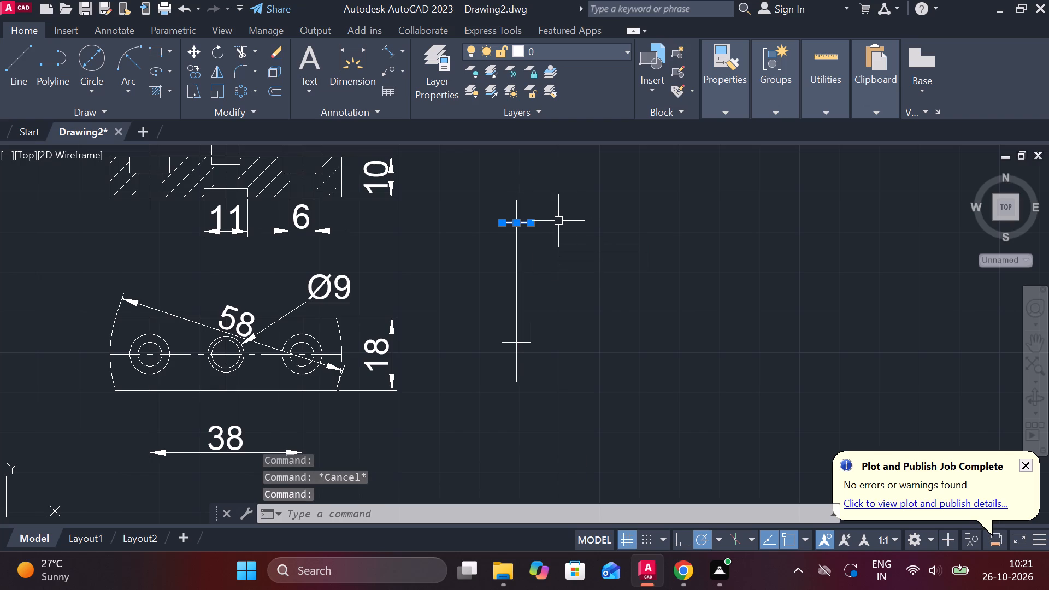
text(CO)
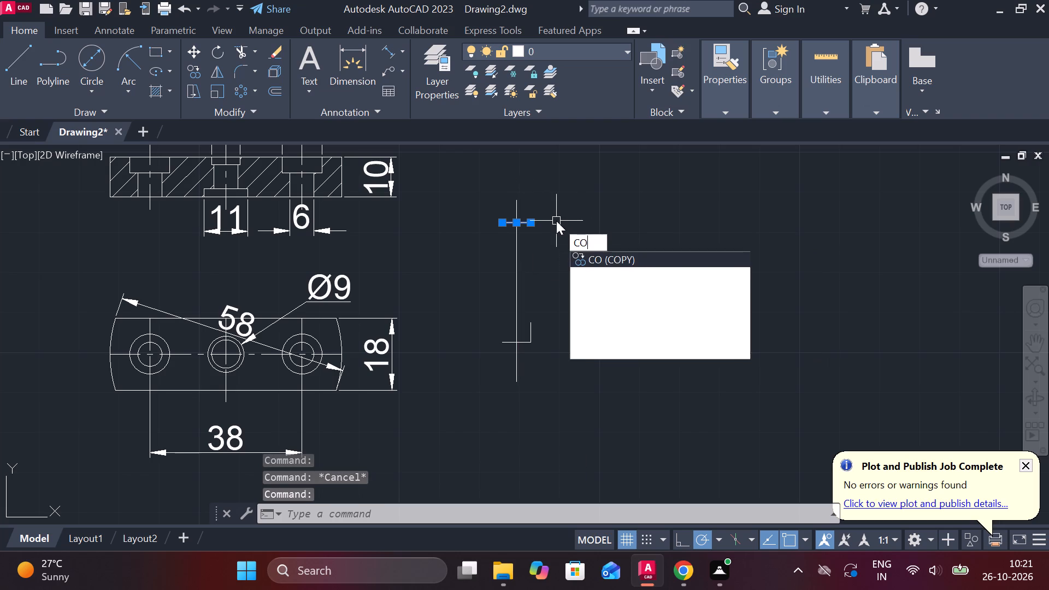
key(Return)
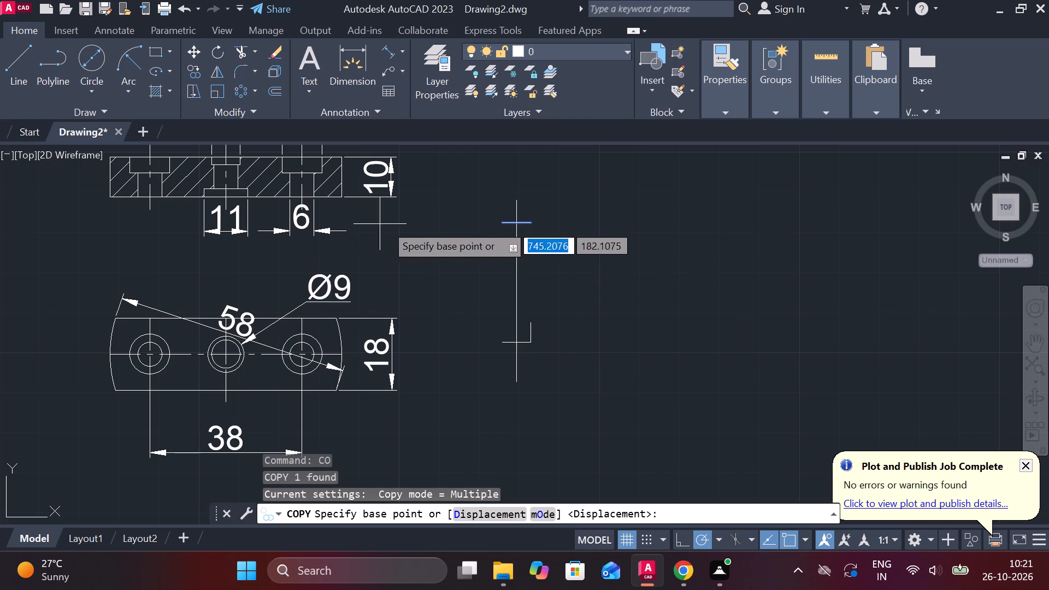
click(519, 224)
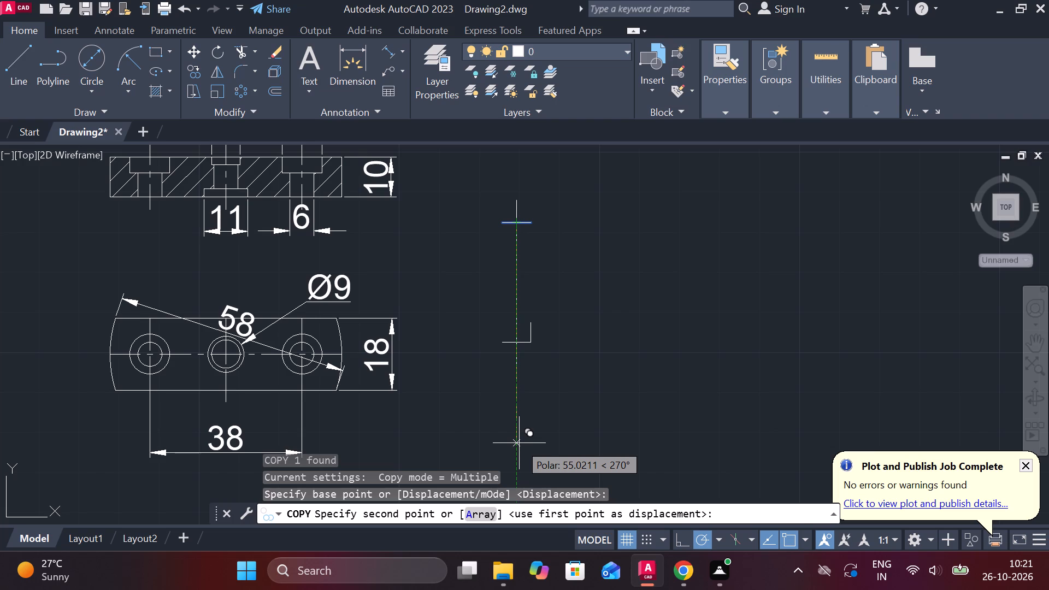
key(1)
key(5)
key(Return)
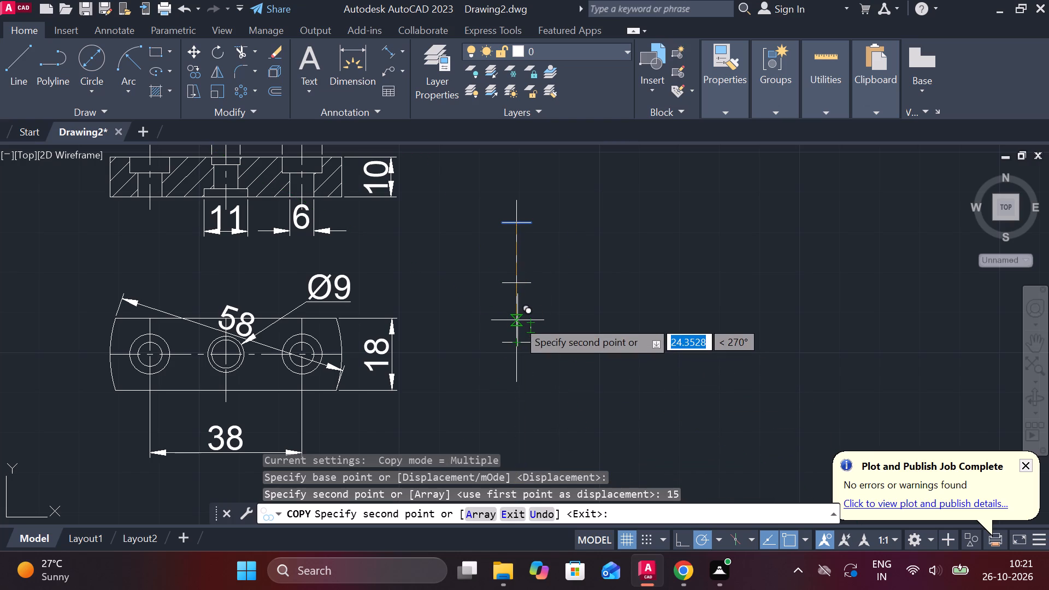
scroll(517, 320, up, 3)
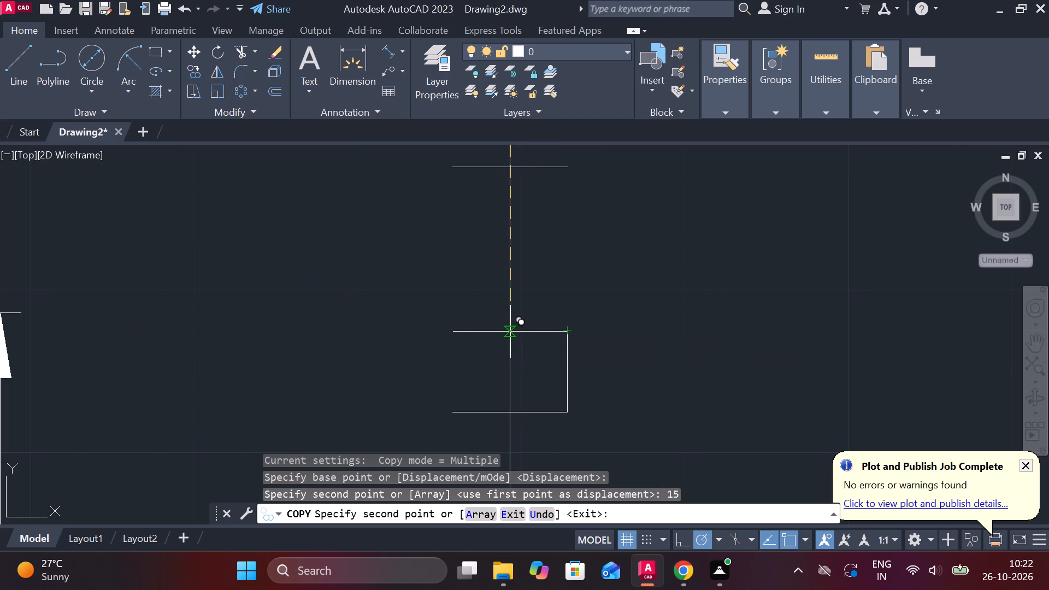
click(510, 332)
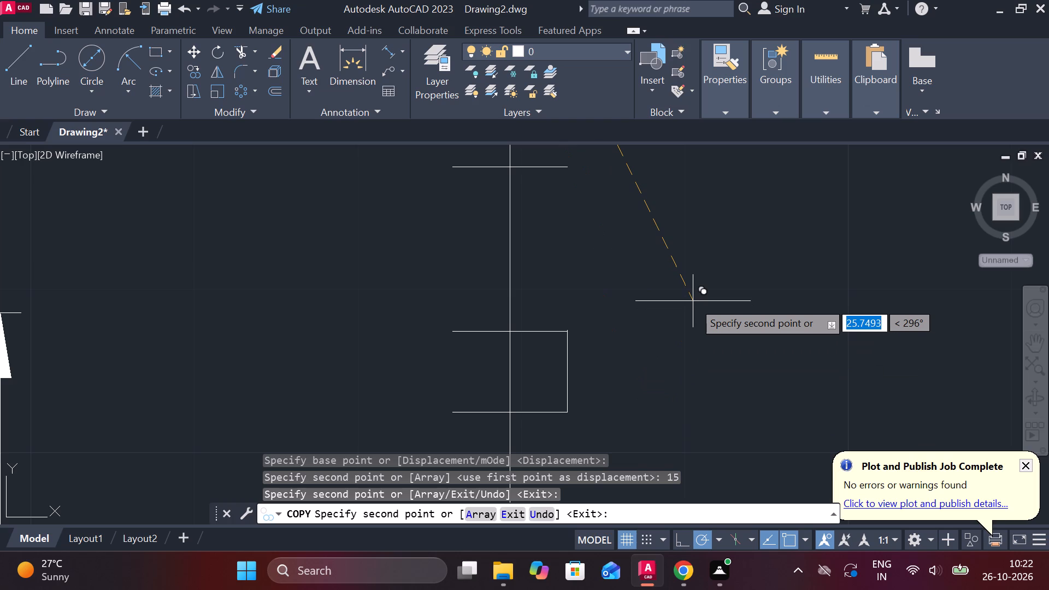
scroll(693, 301, down, 1)
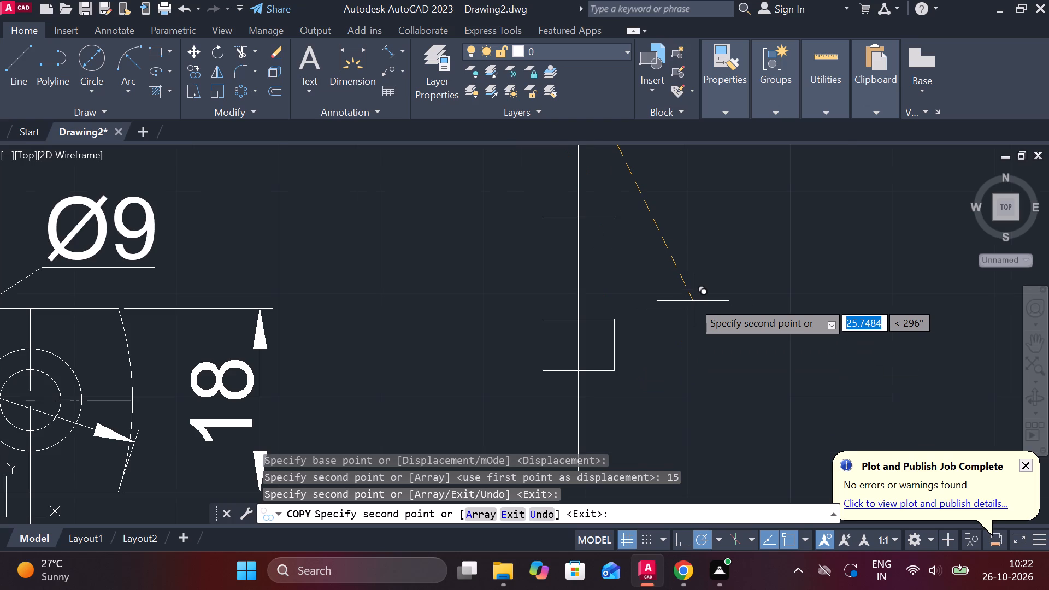
scroll(699, 293, down, 1)
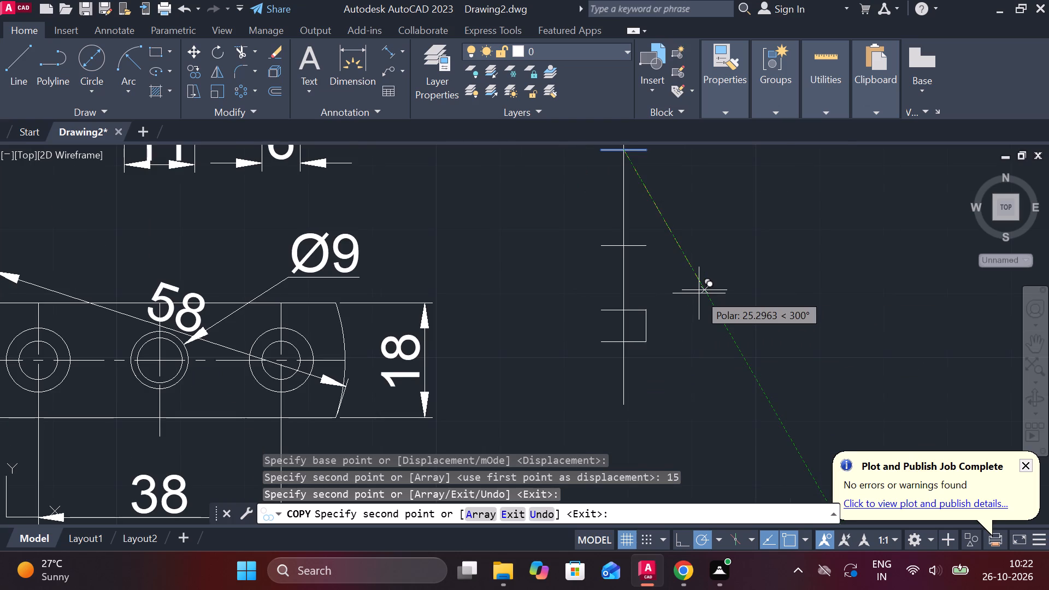
key(Escape)
scroll(686, 220, down, 2)
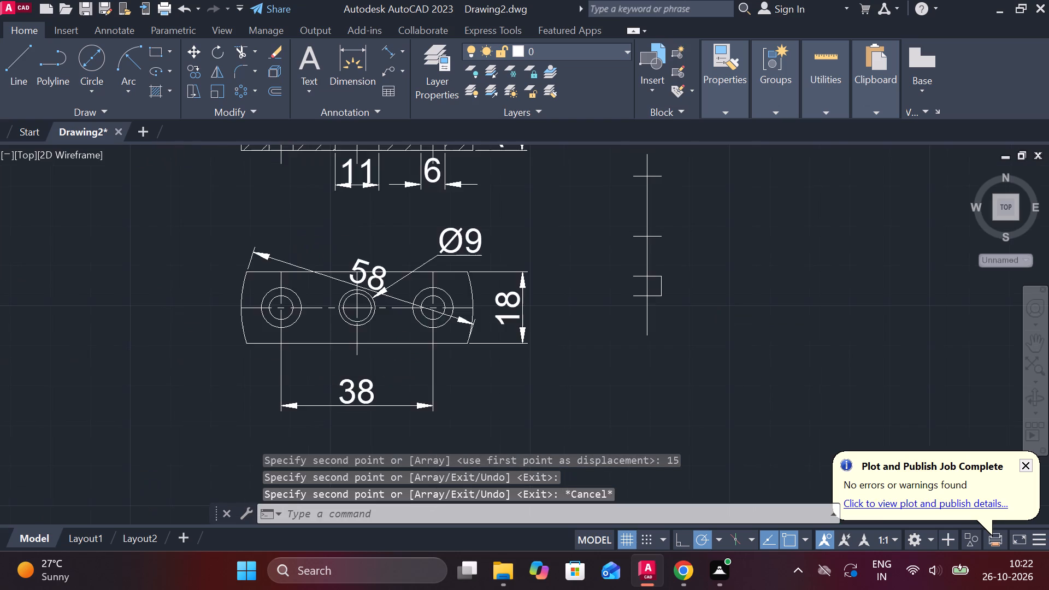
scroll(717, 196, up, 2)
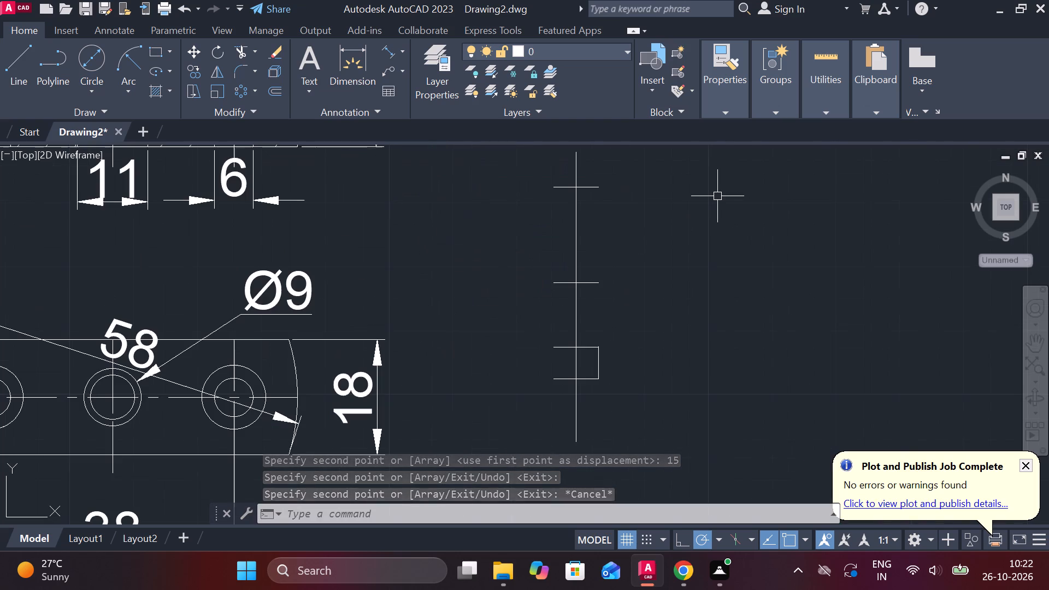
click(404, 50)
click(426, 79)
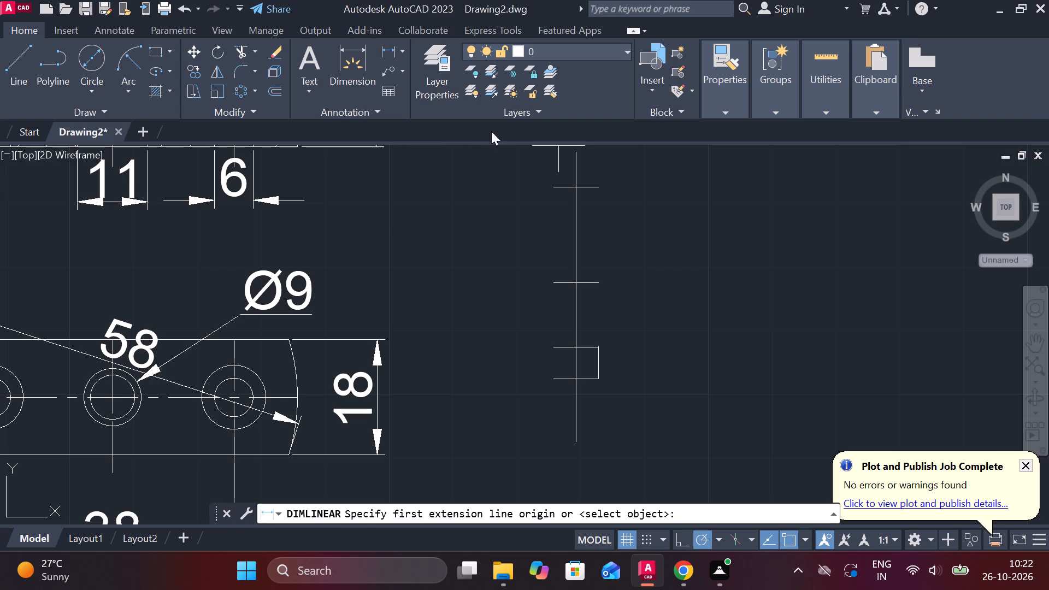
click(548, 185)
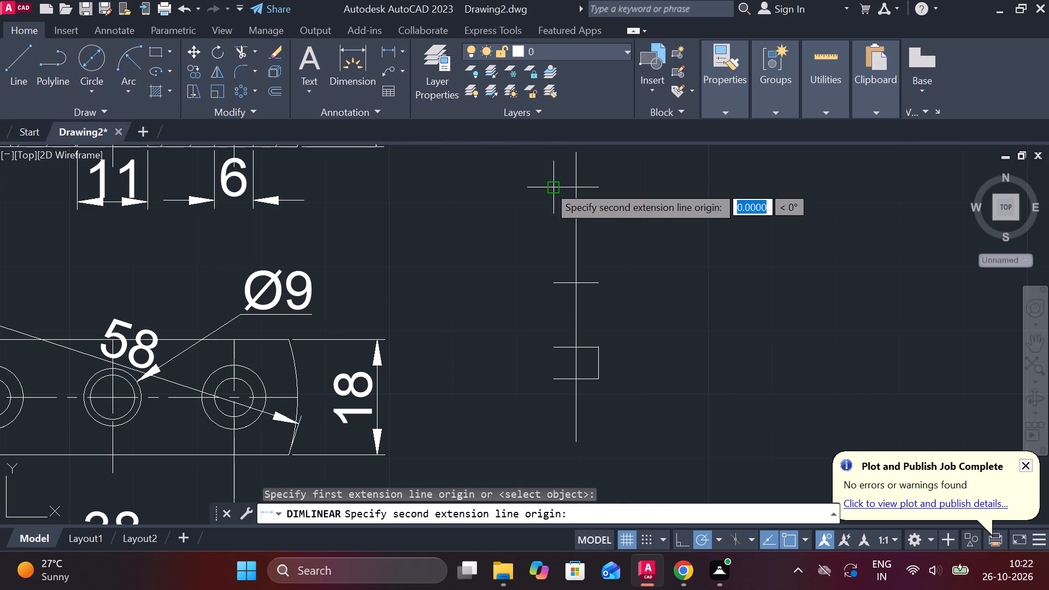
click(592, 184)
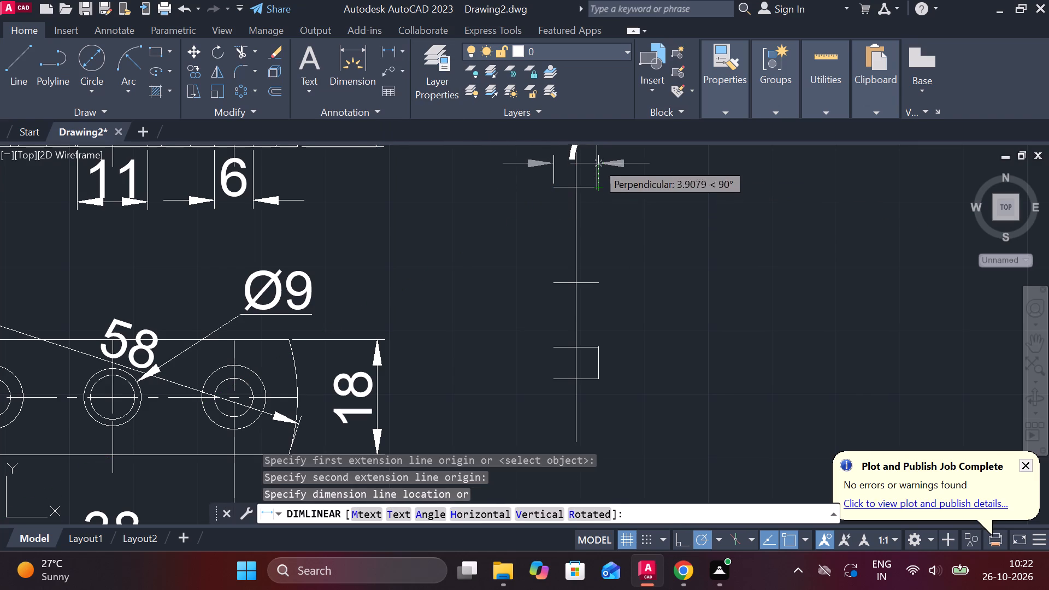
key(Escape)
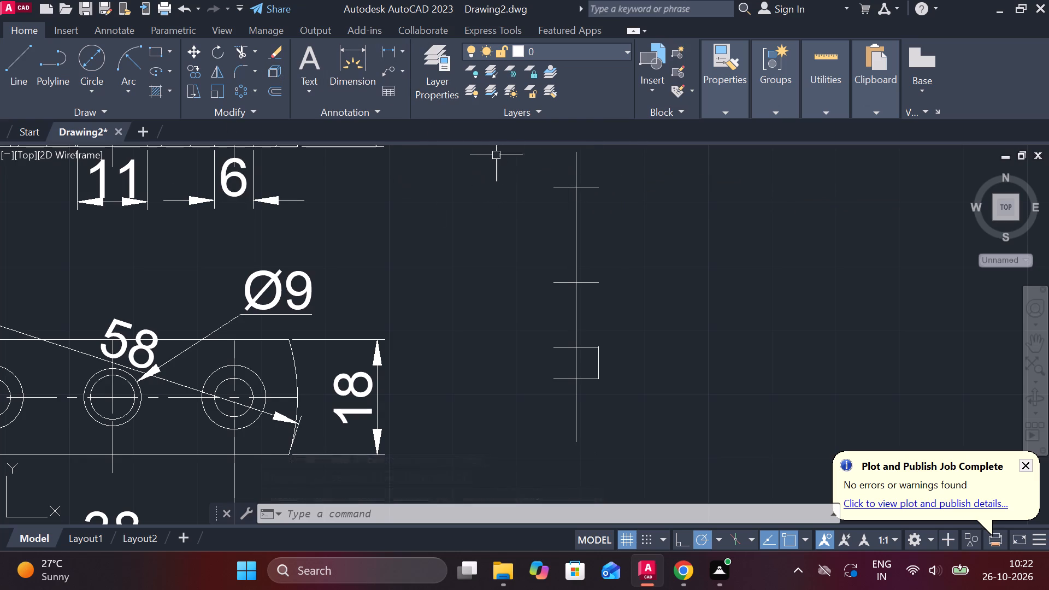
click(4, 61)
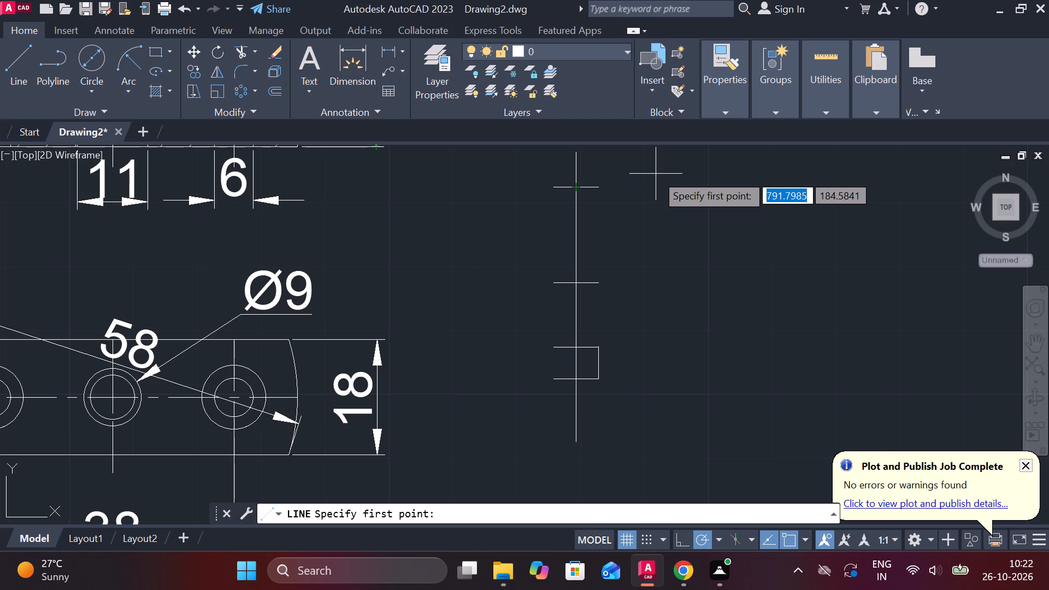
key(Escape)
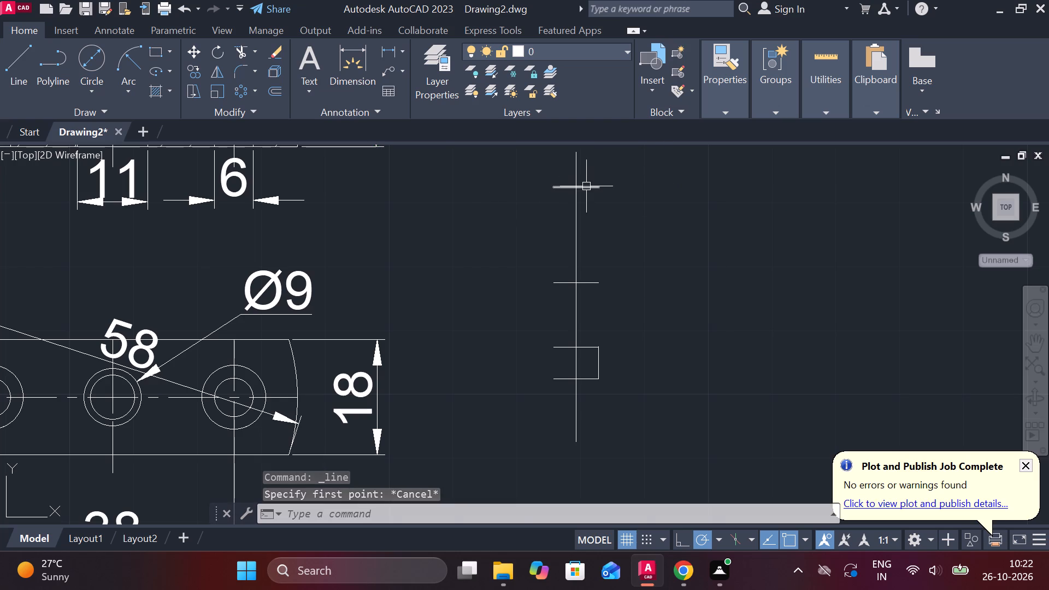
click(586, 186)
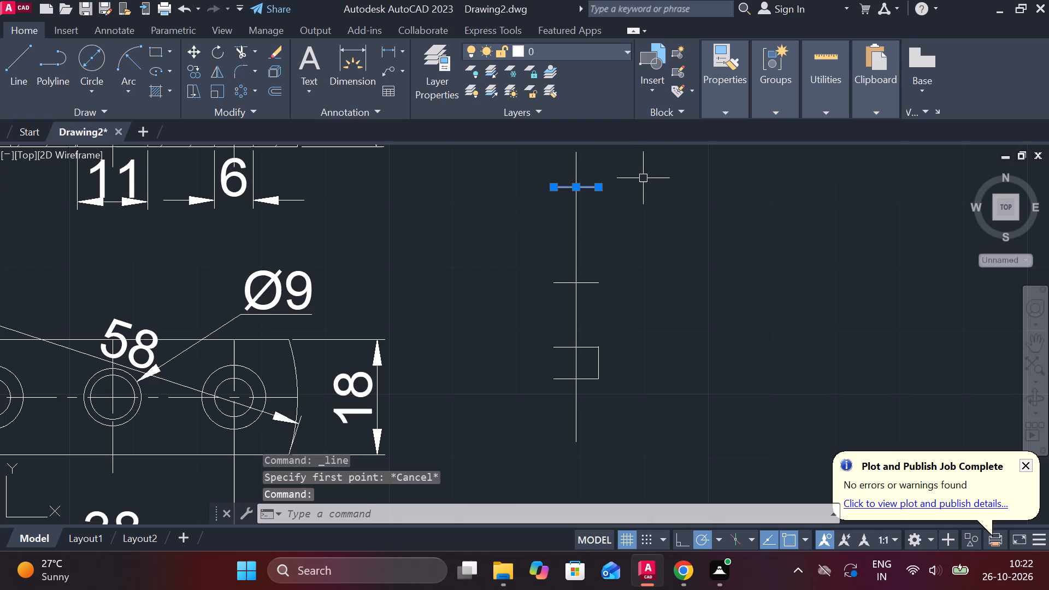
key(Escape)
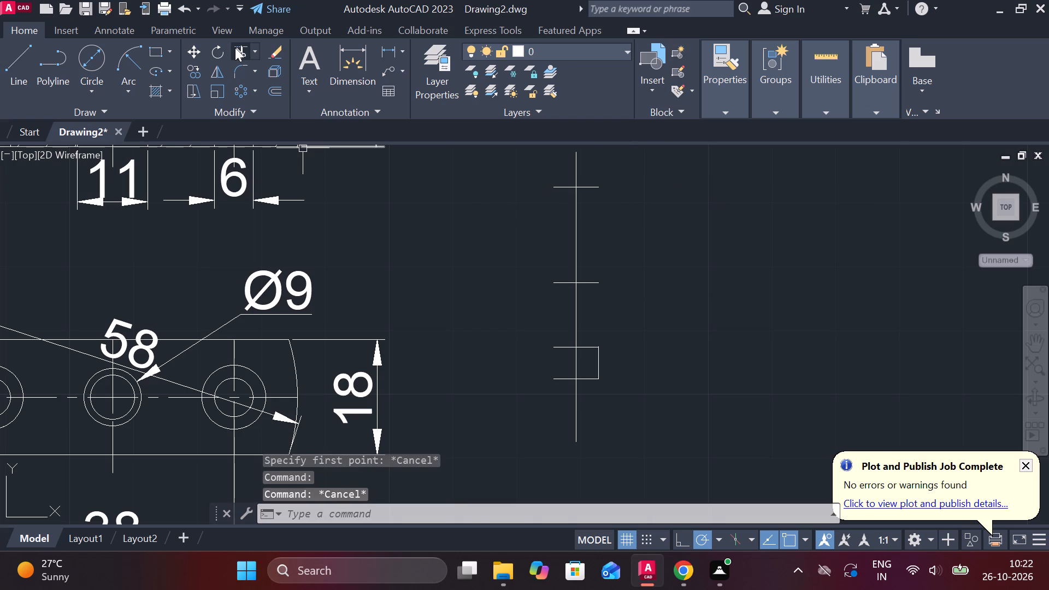
Trim the half of the new part's top horizontal line that lies right of the vertical axis.
click(238, 48)
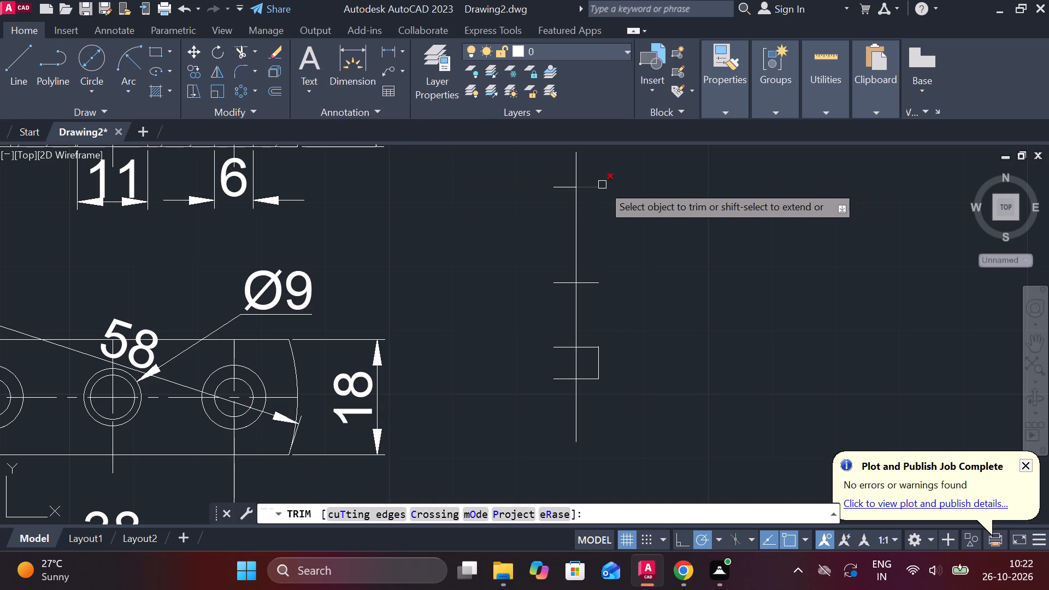
click(602, 185)
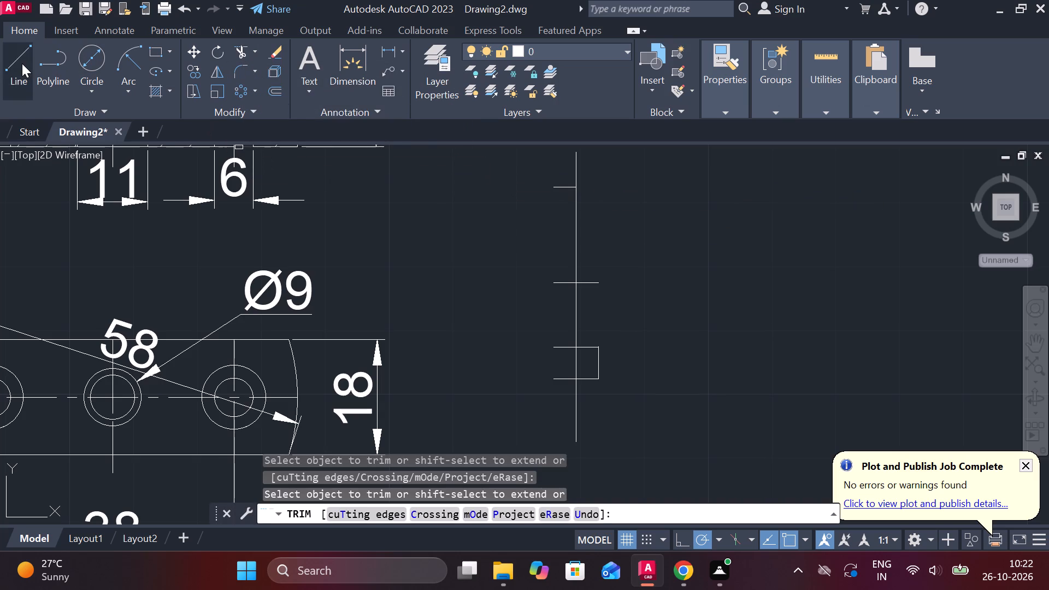
Draw a line from the top line's intersection with the vertical axis, 4.5 to the right, followed by 9 back to the left.
click(22, 63)
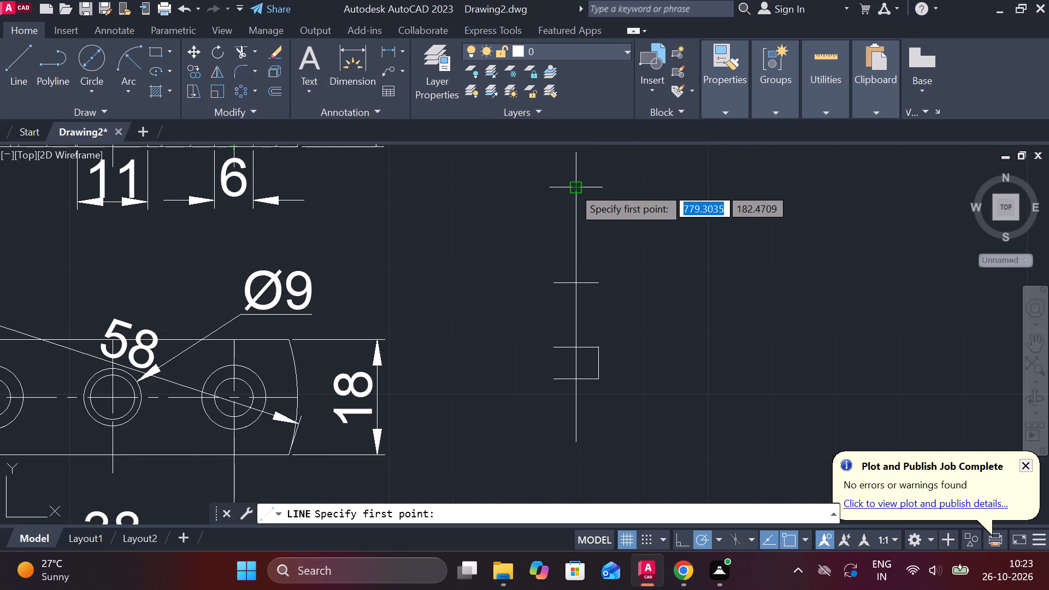
click(573, 187)
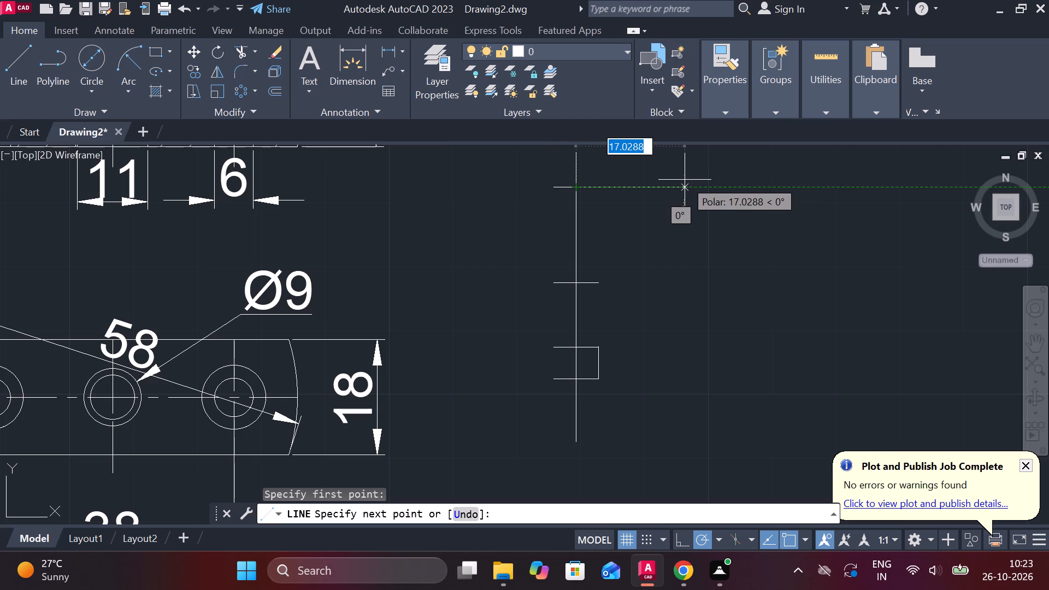
key(4)
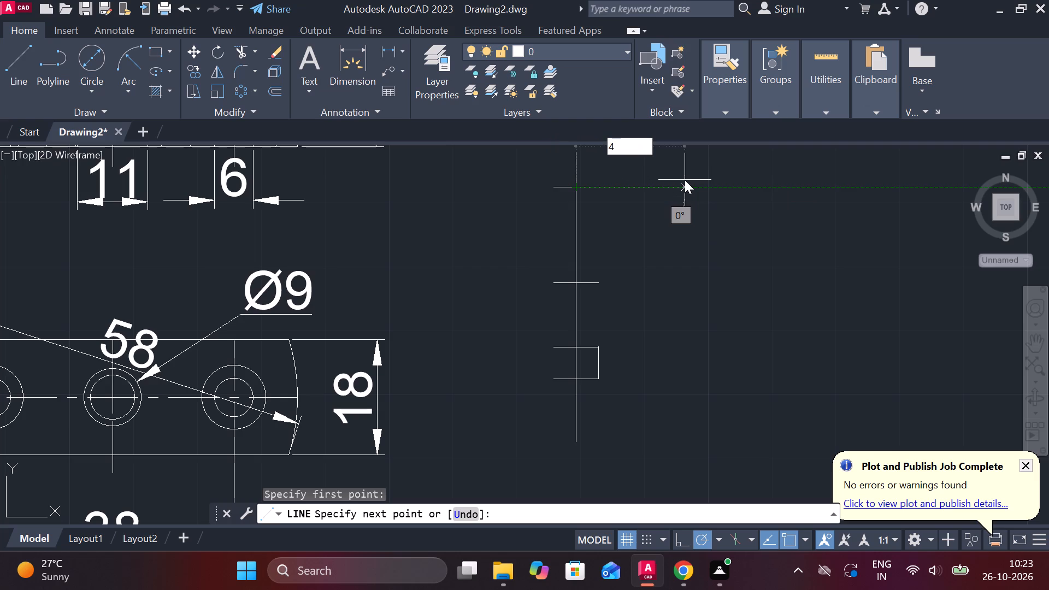
key(period)
key(5)
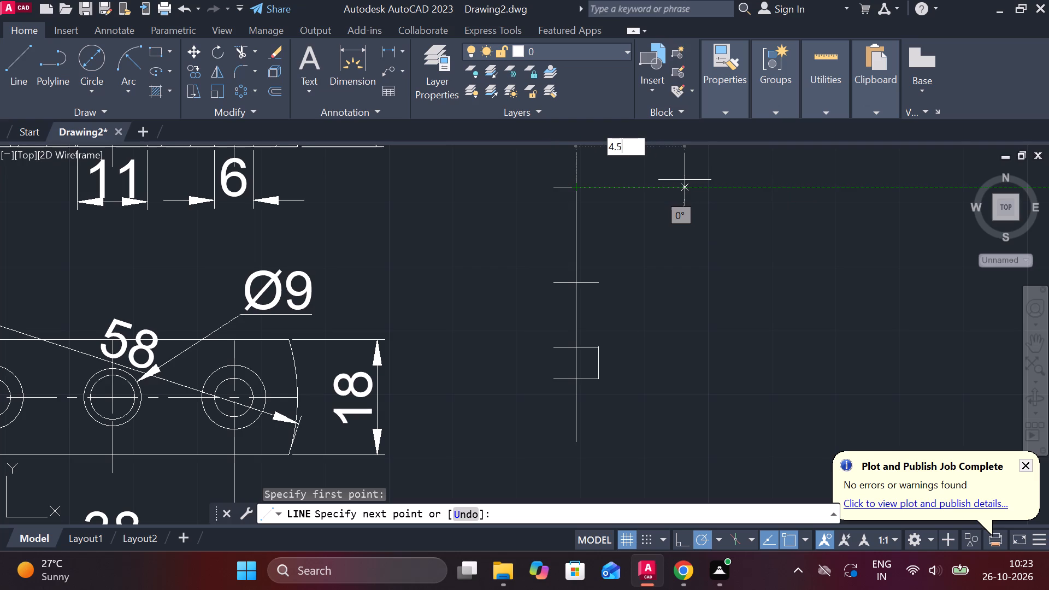
key(Return)
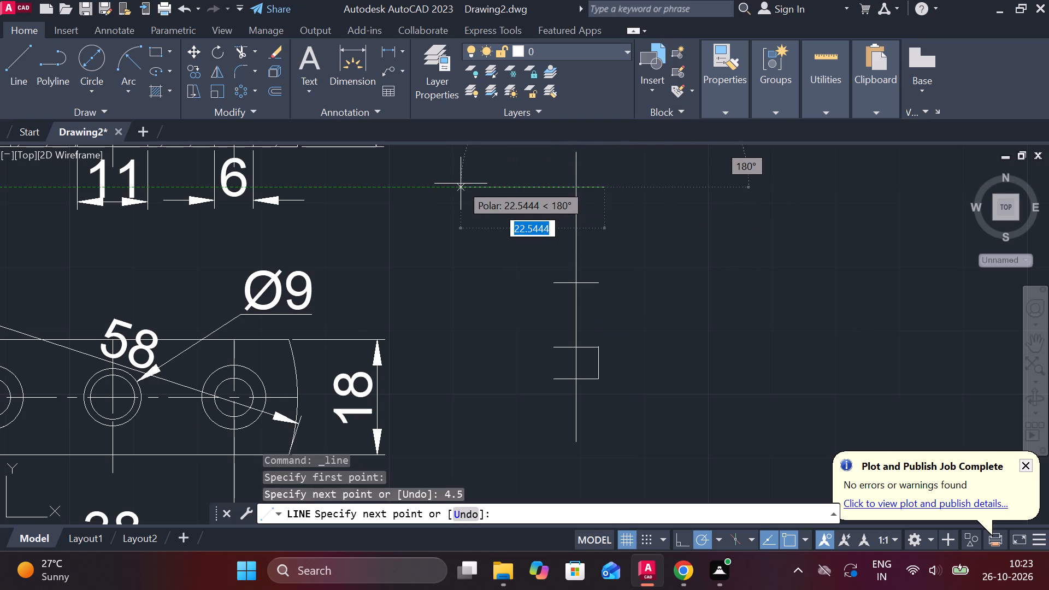
key(9)
key(Return)
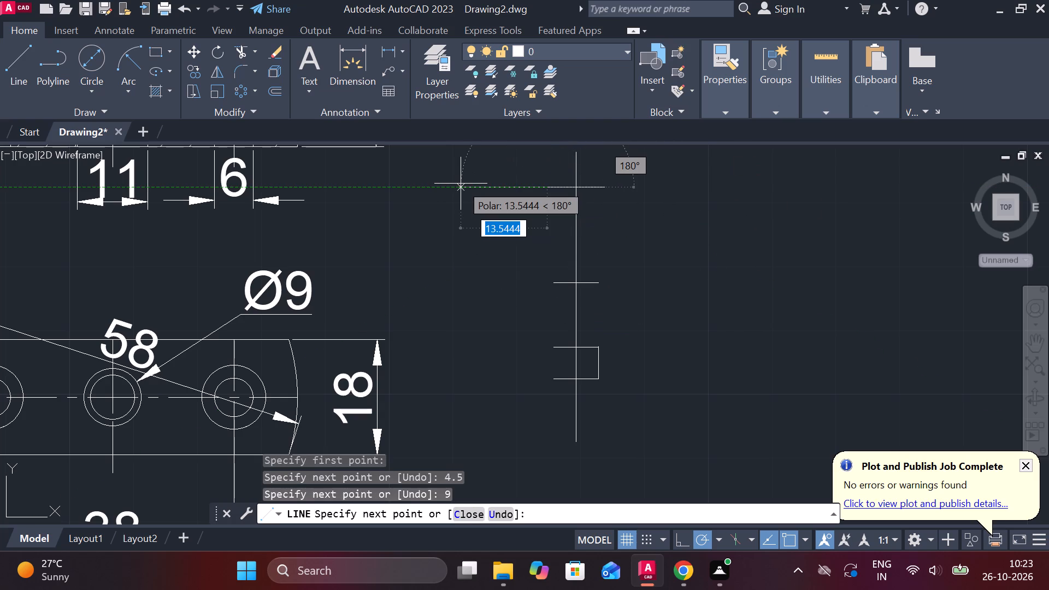
key(Escape)
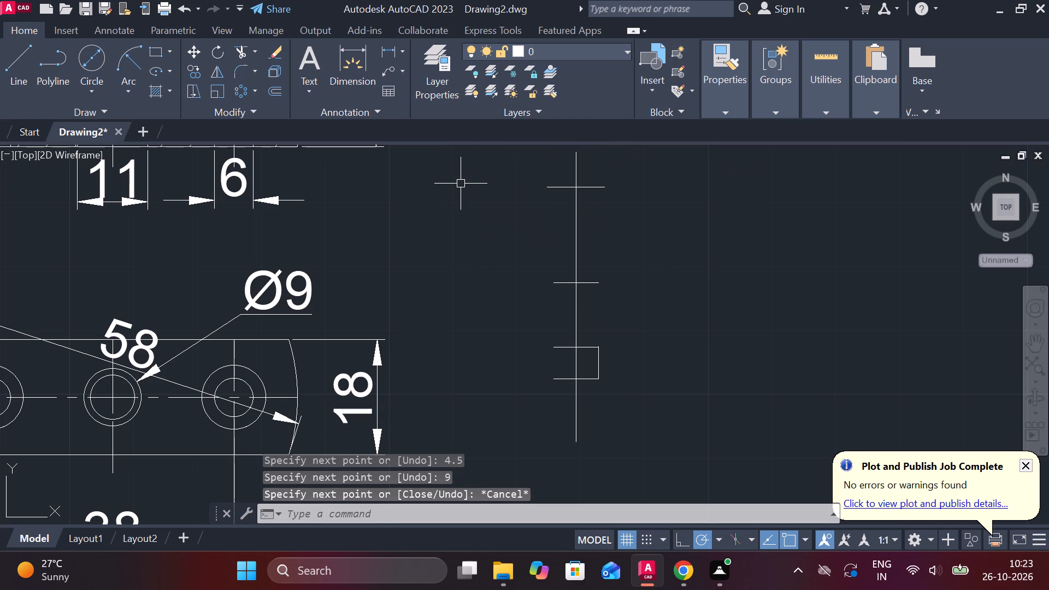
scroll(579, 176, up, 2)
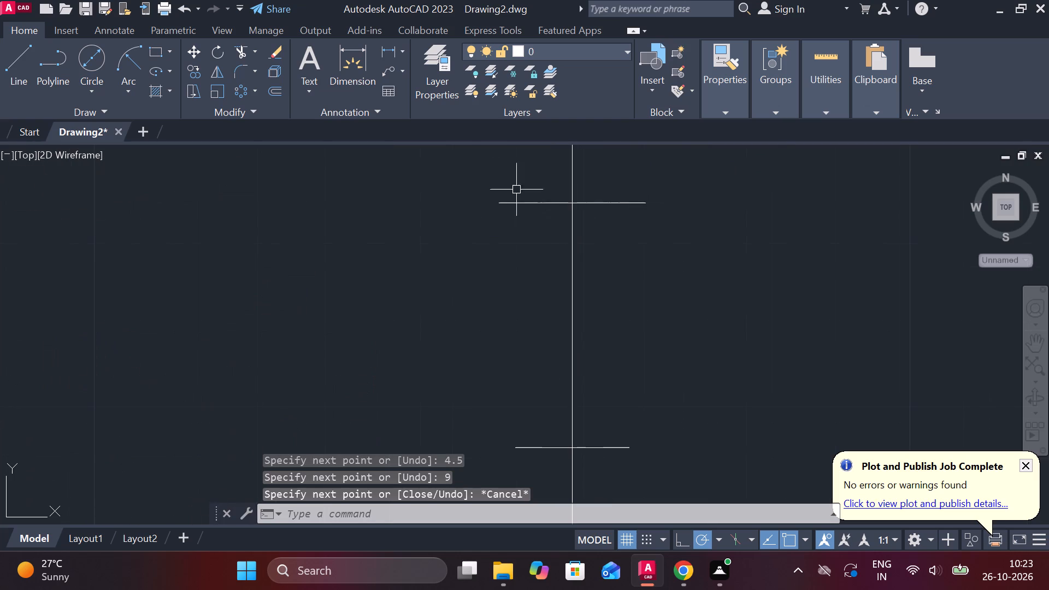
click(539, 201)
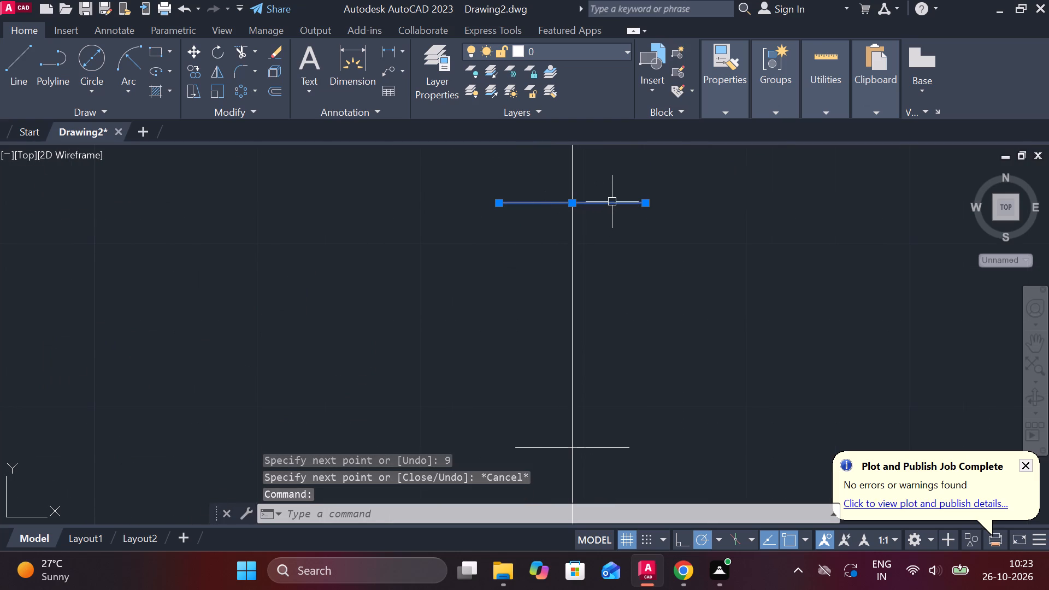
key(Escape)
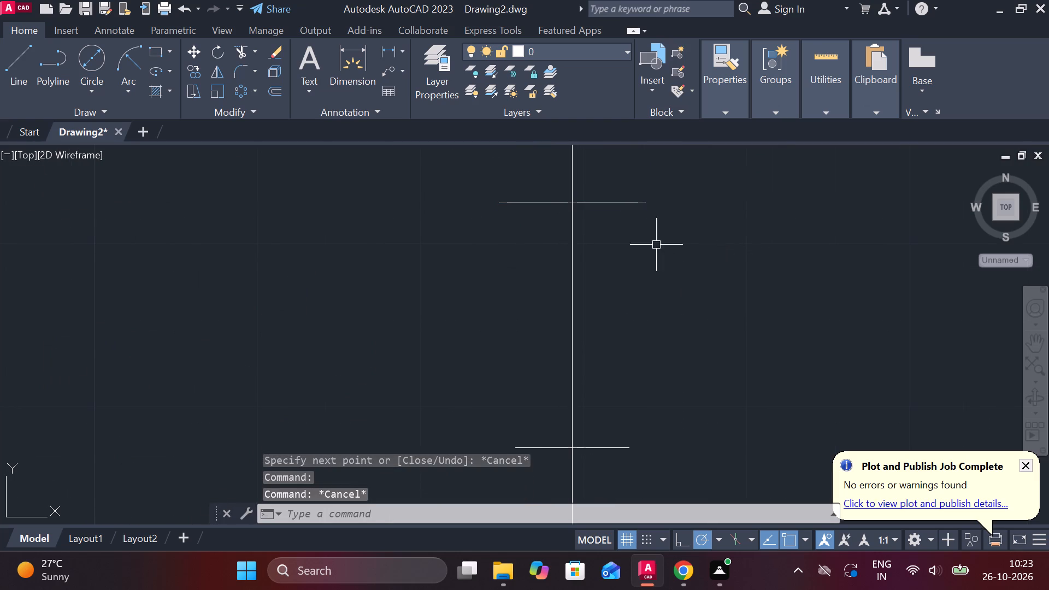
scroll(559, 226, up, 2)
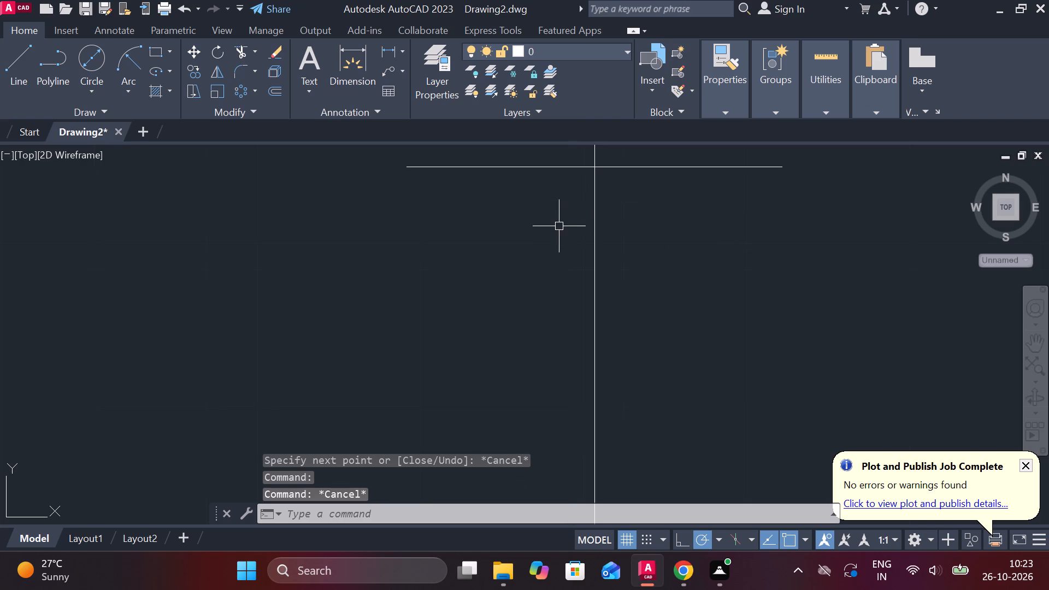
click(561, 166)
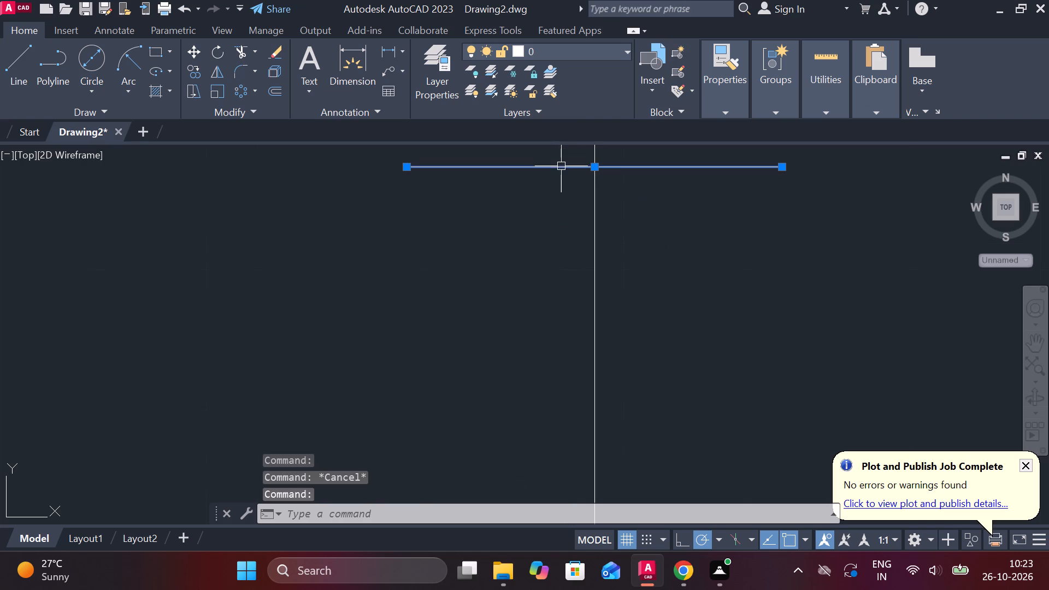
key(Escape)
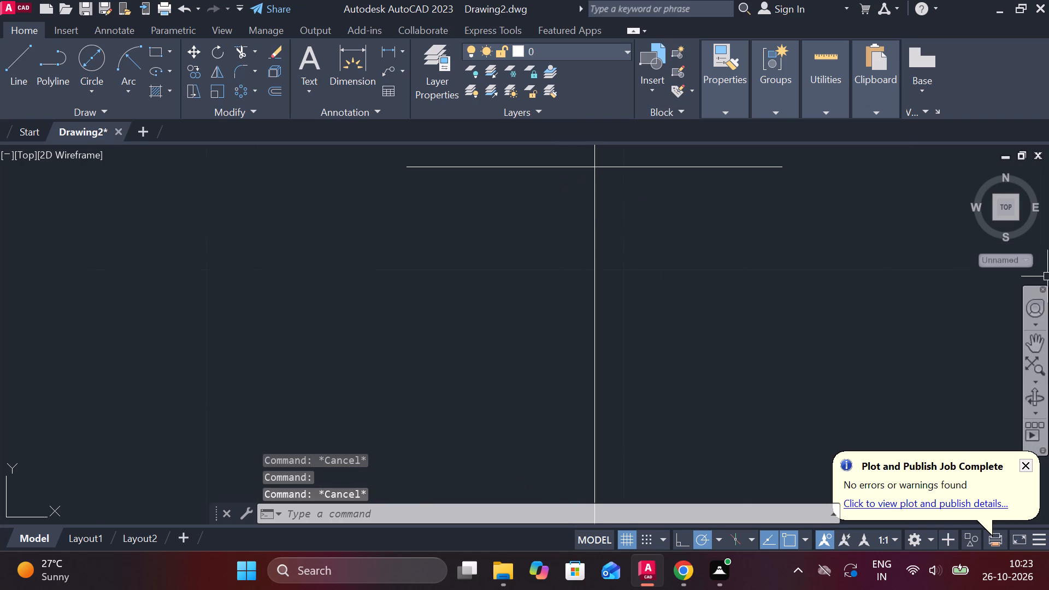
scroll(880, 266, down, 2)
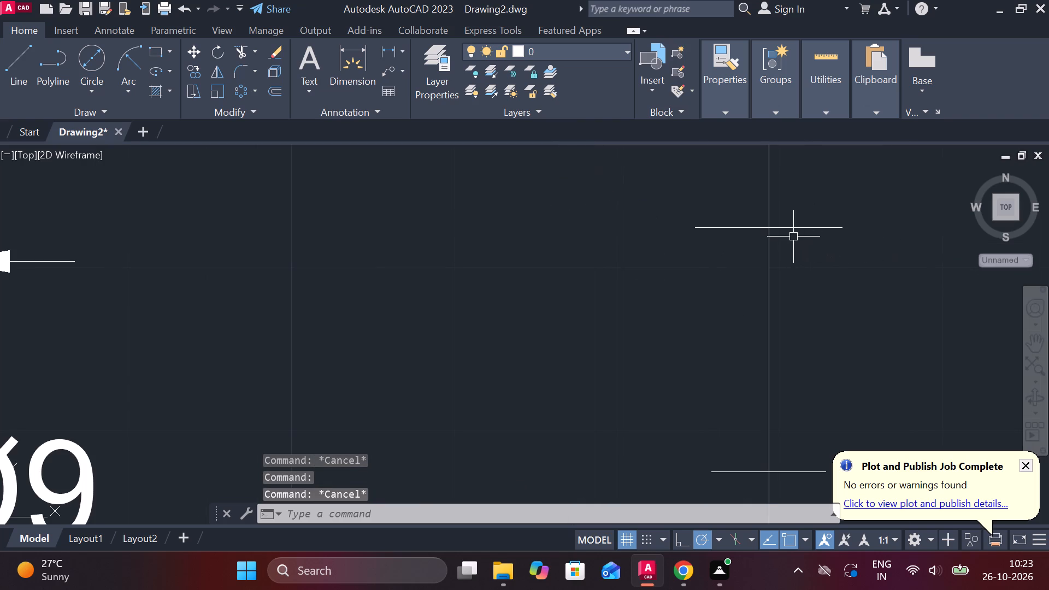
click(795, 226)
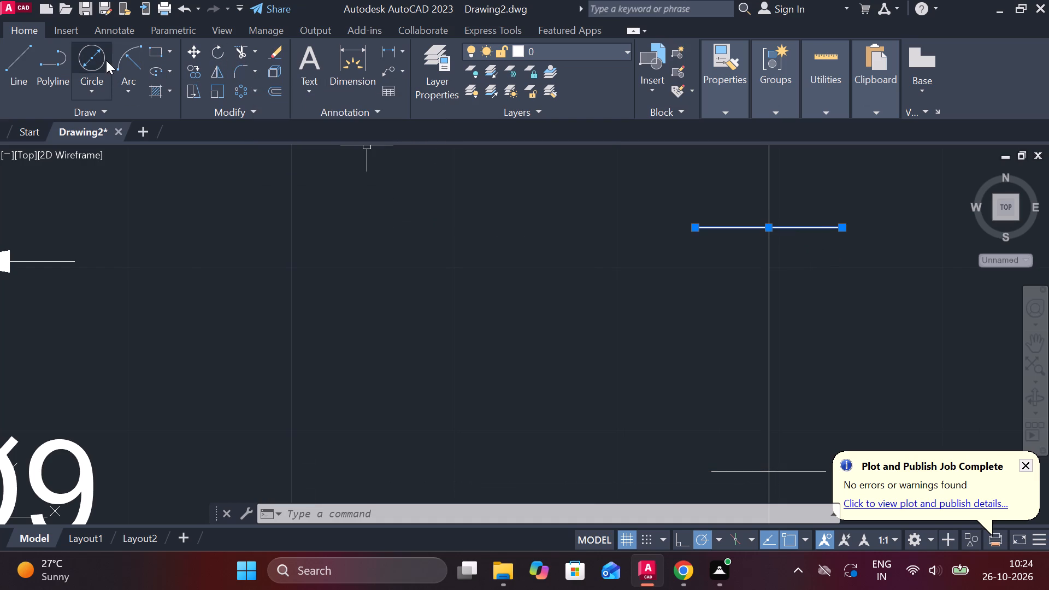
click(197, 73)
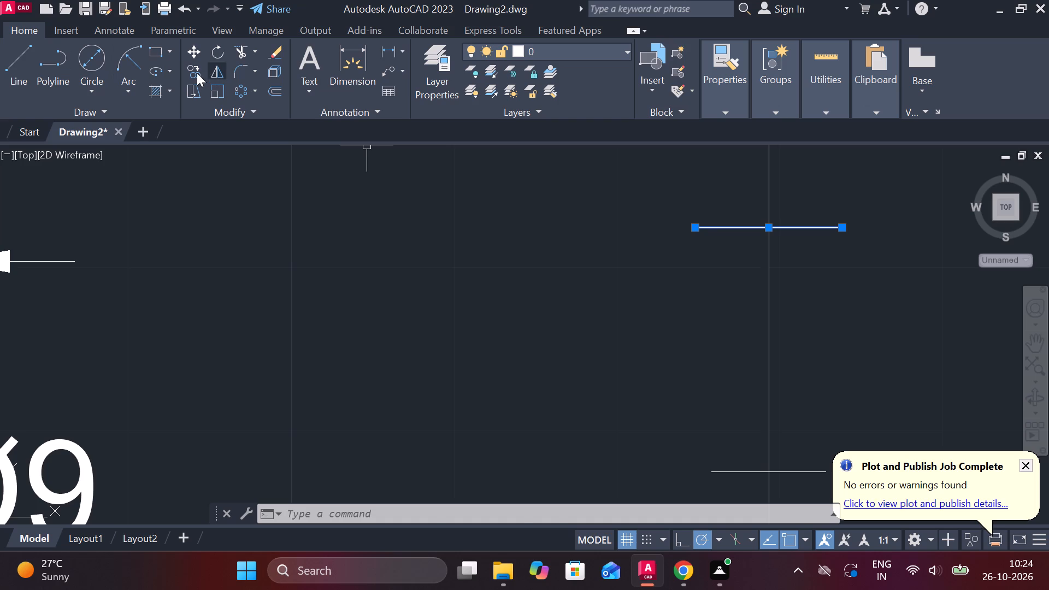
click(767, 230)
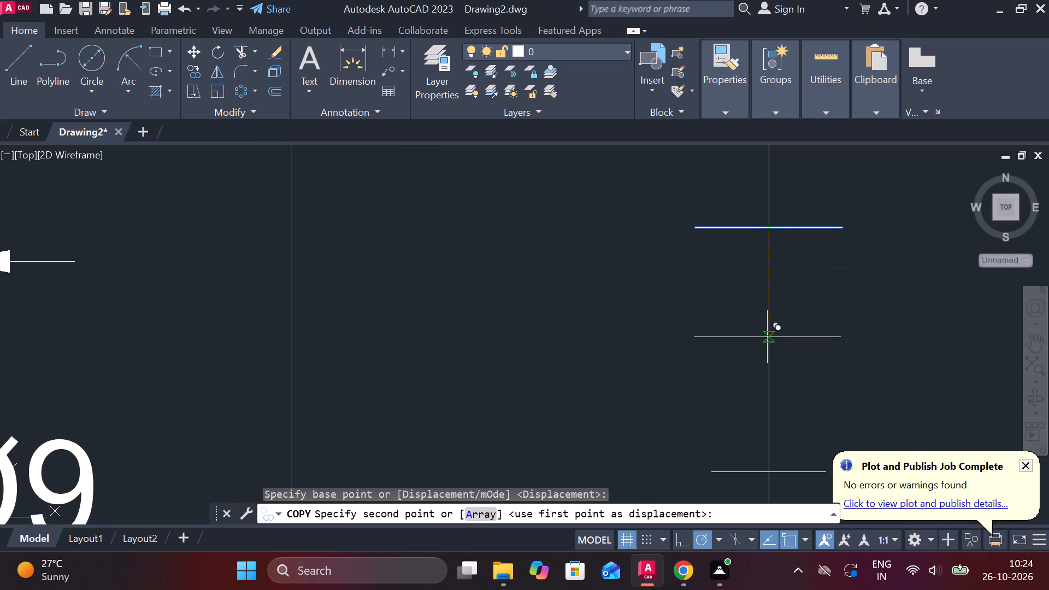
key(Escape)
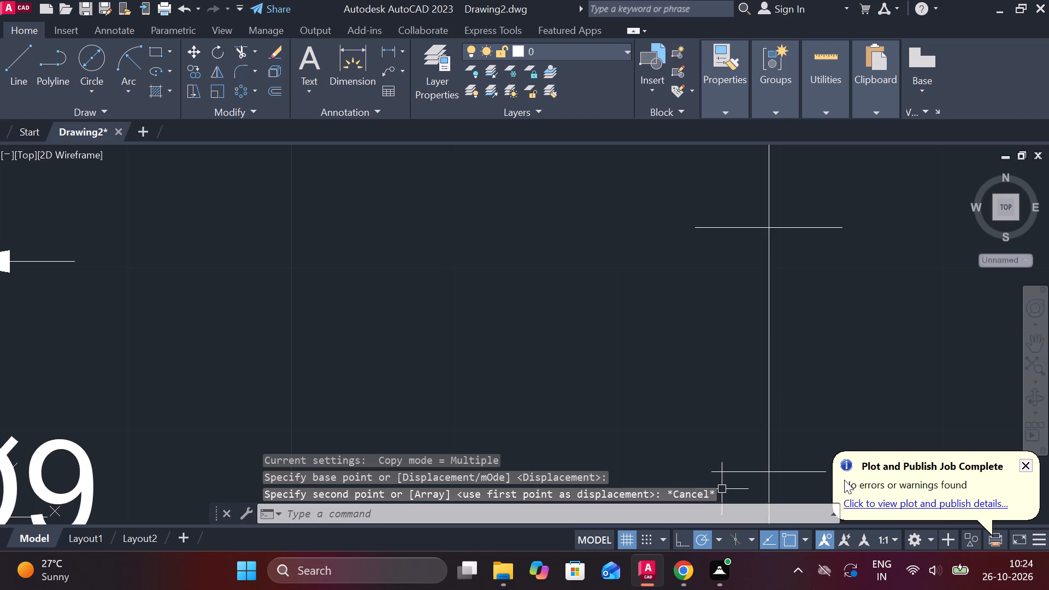
Erase the 7-long horizontal line located 15 below the new part's top line.
click(794, 469)
key(Delete)
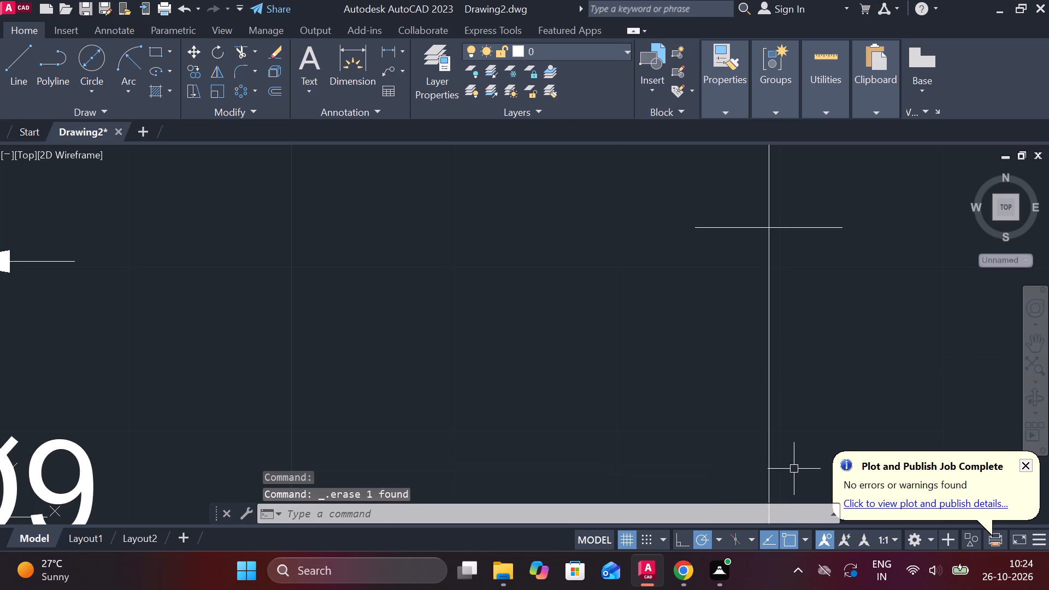
Copy the new part's 9-long top line 15 straight down the vertical axis from its midpoint.
click(783, 229)
key(c)
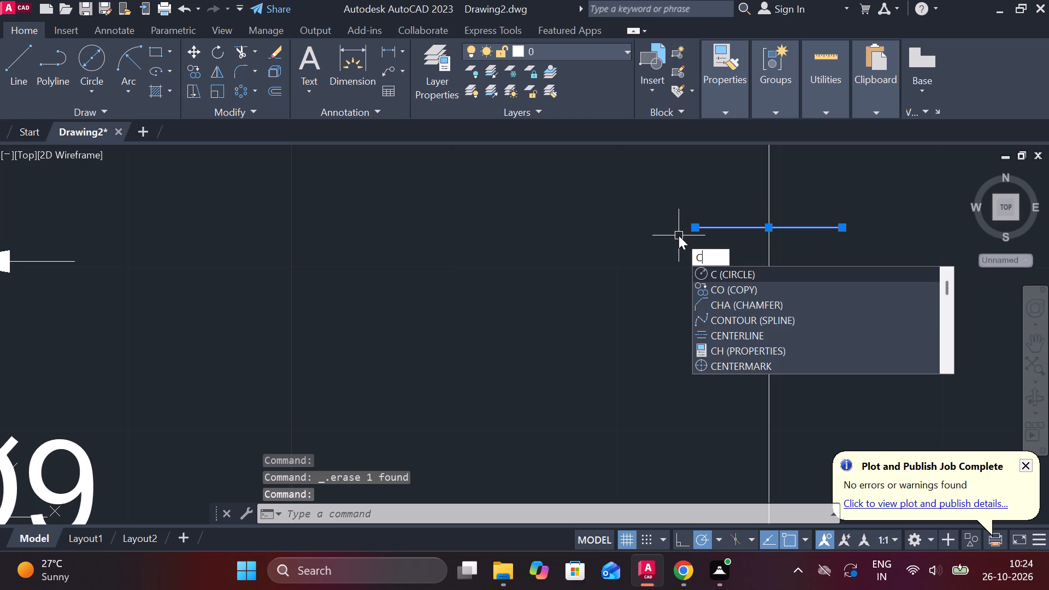
key(o)
key(Return)
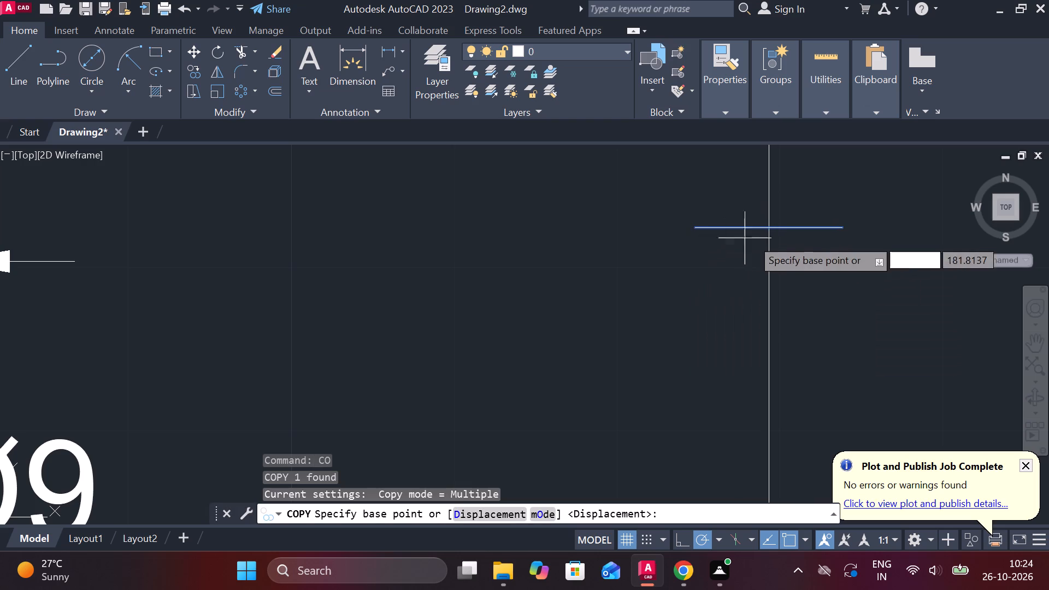
click(764, 229)
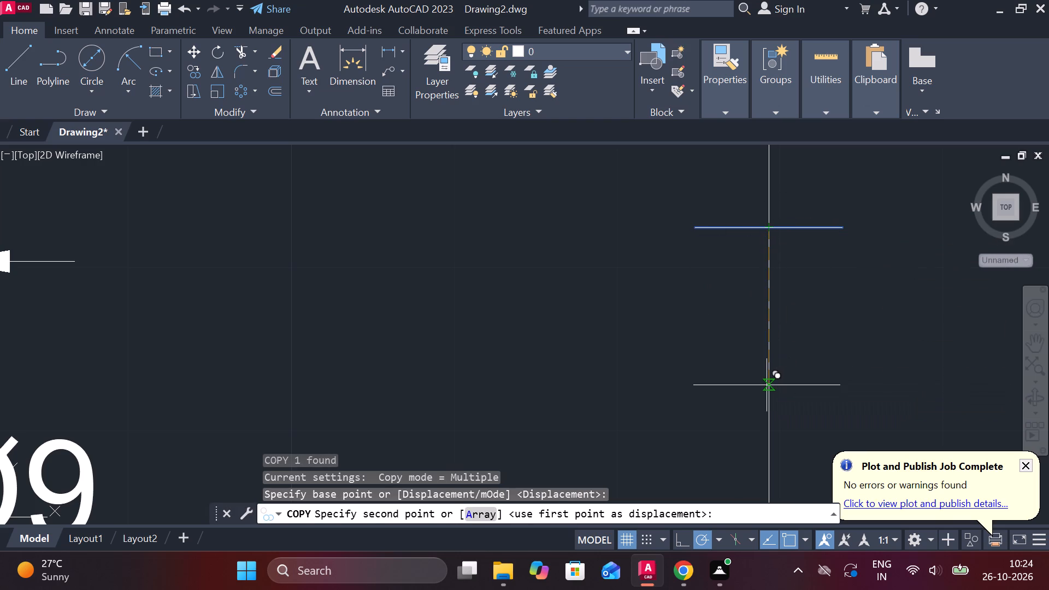
key(1)
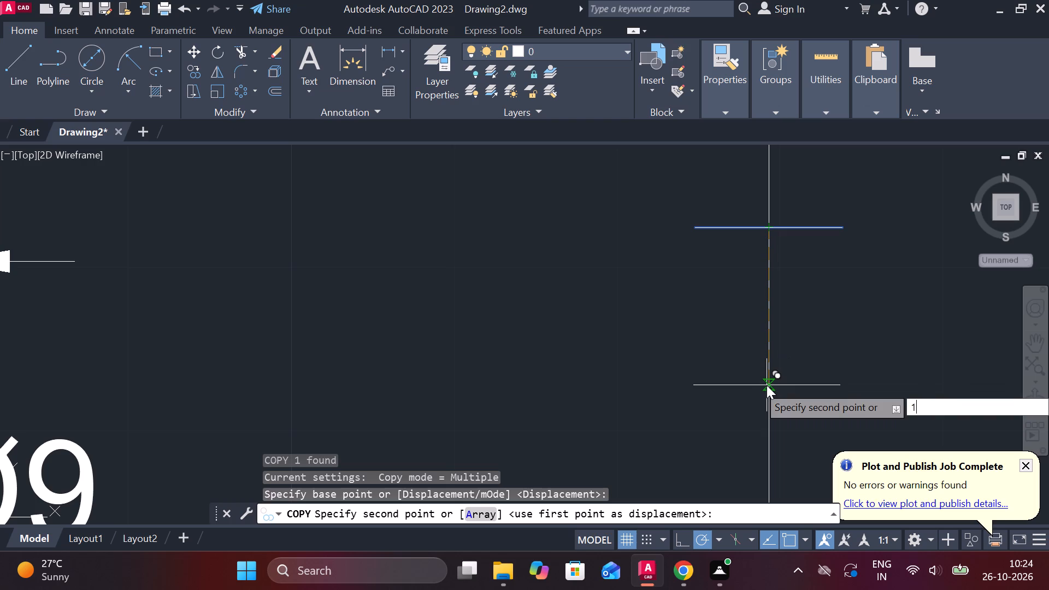
key(5)
key(Return)
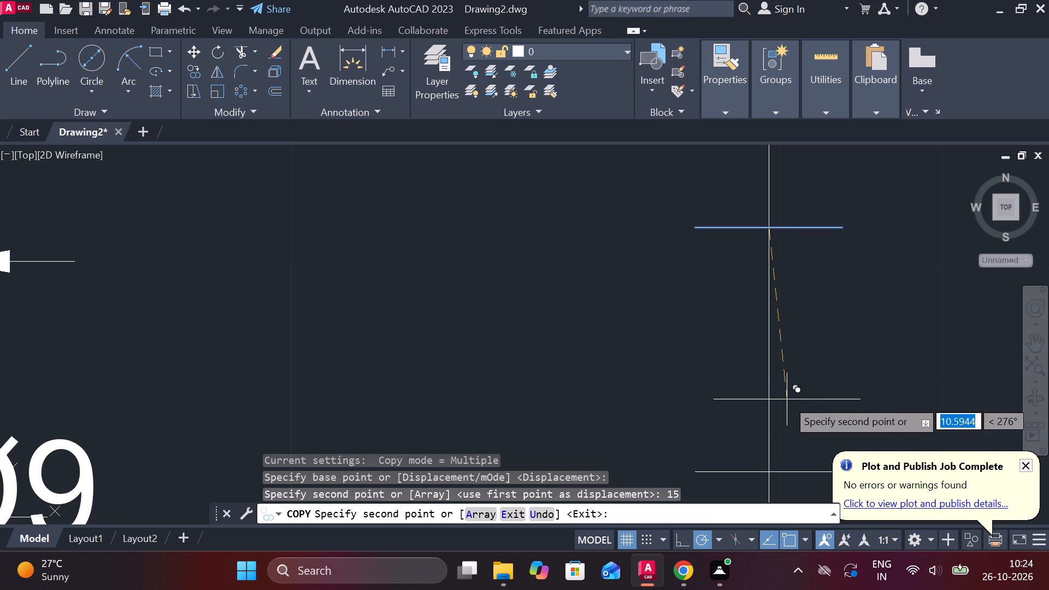
Place another copy of the new part's 9-long top line 15 straight down the vertical axis and finish copying.
key(1)
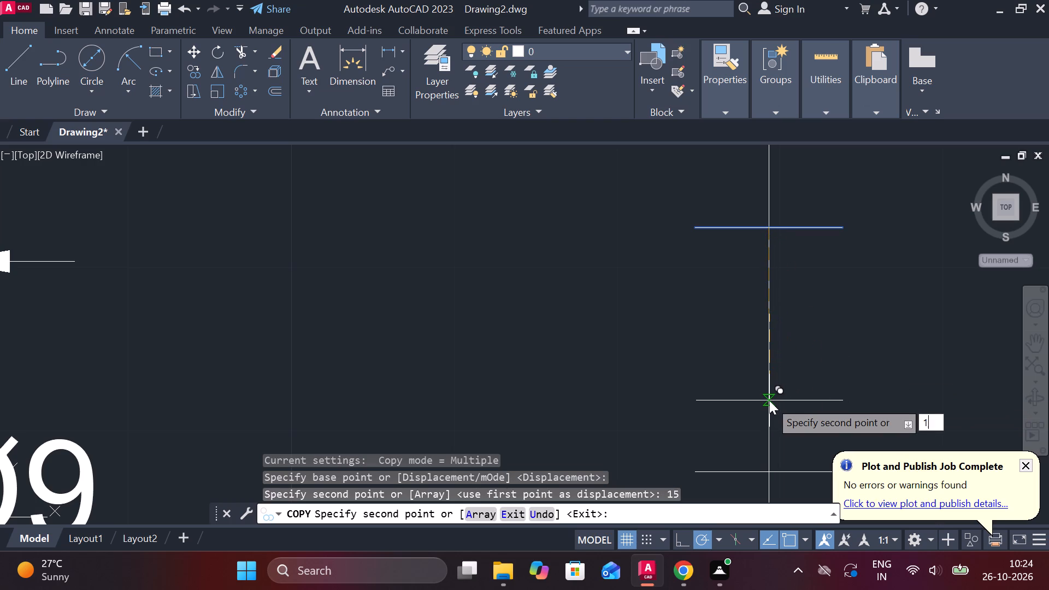
key(5)
key(Return)
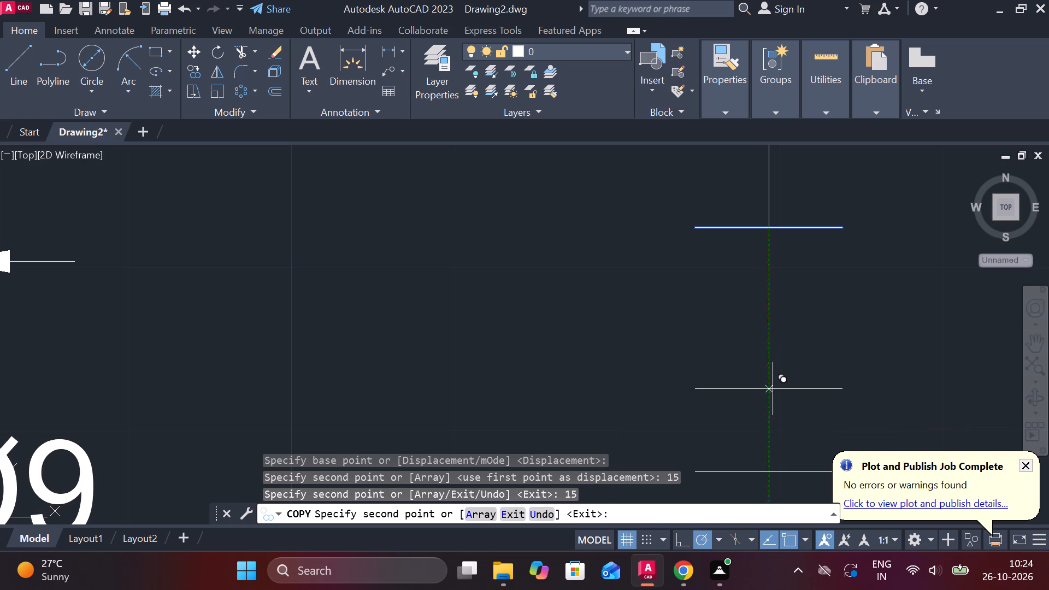
scroll(792, 316, down, 2)
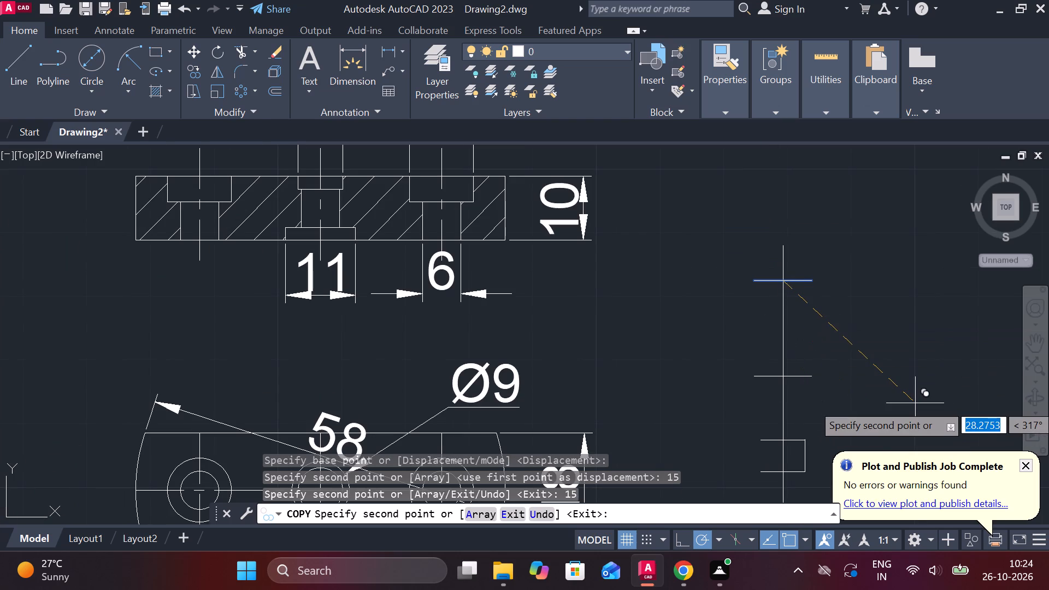
key(Escape)
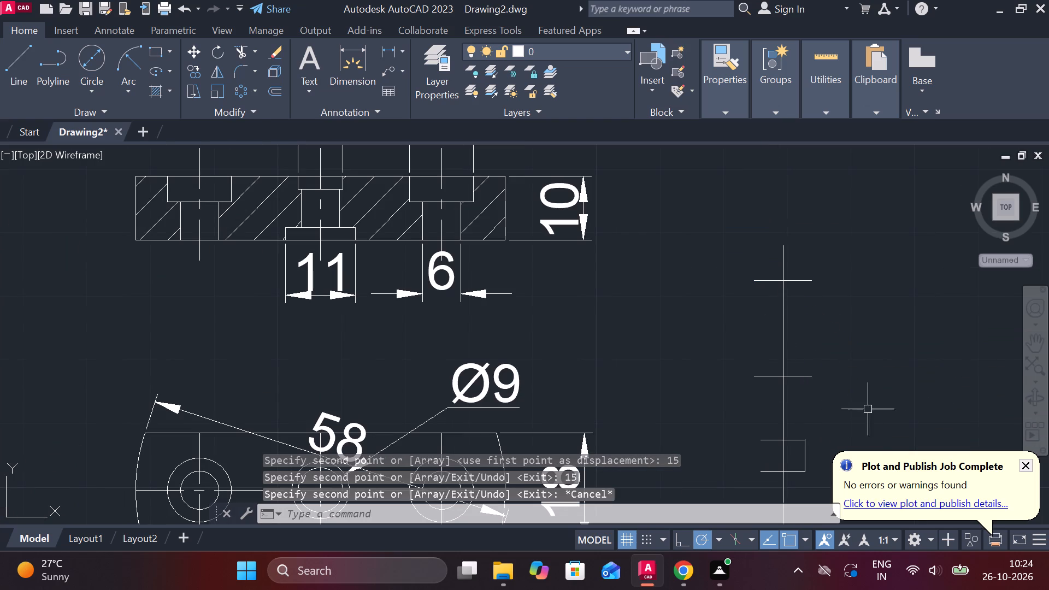
Move one 9-long line by its midpoint from 15 below the top line to the midpoint of the next horizontal line down the axis.
click(808, 376)
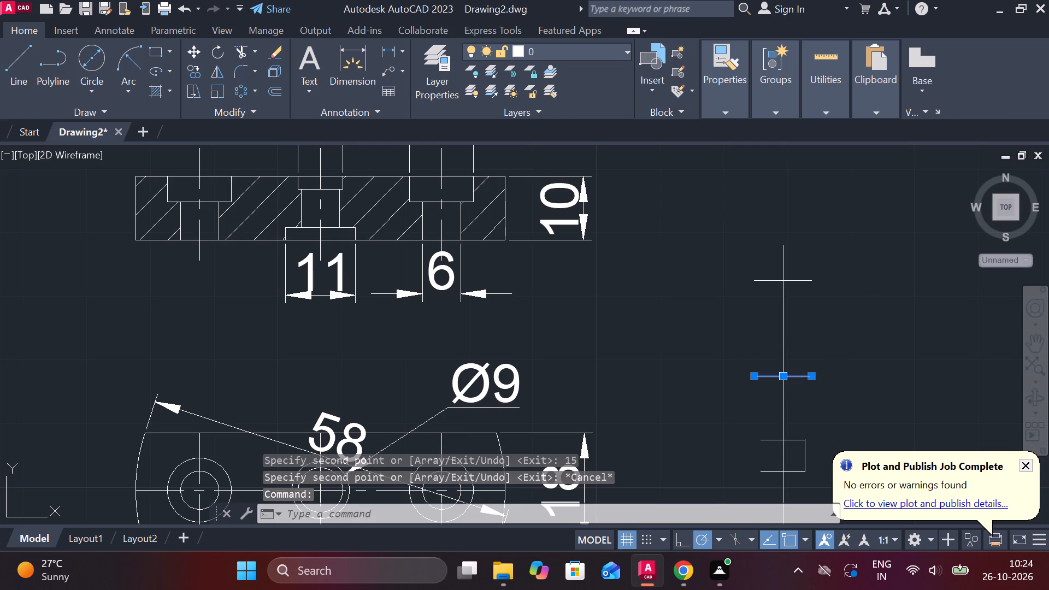
click(783, 376)
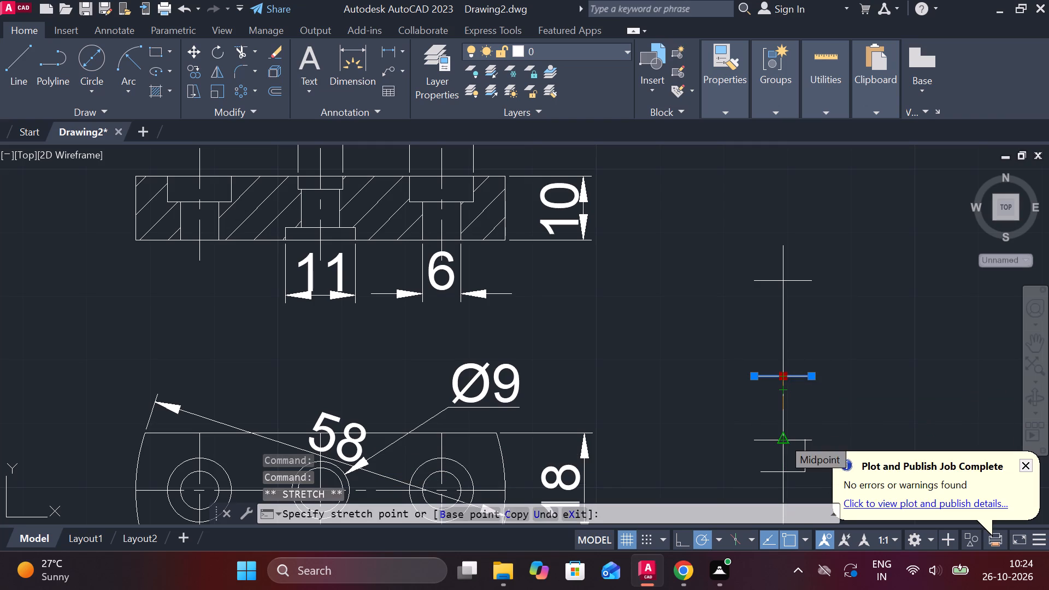
double_click(782, 438)
scroll(792, 447, up, 1)
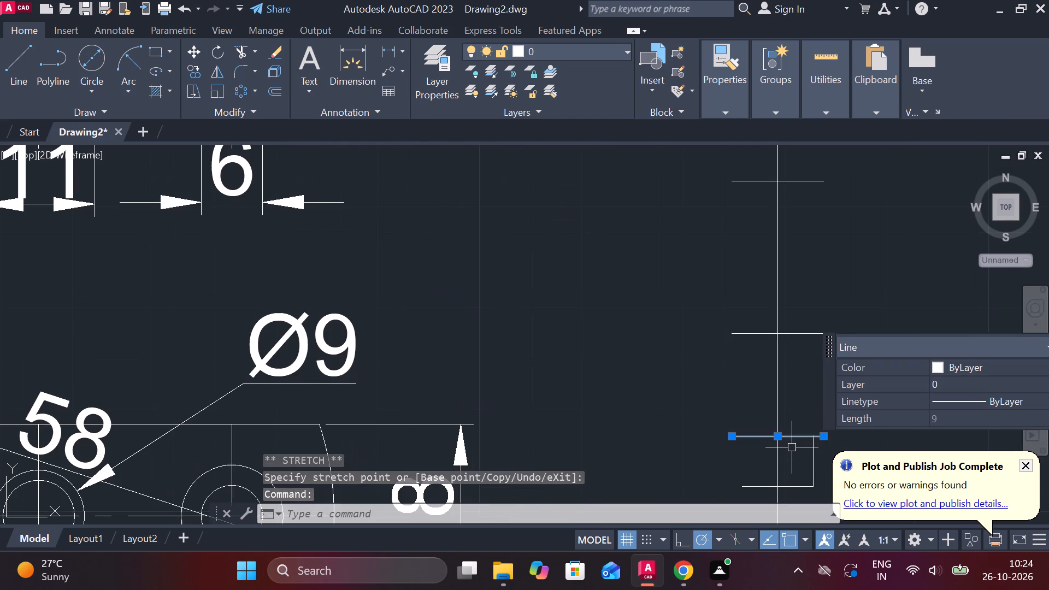
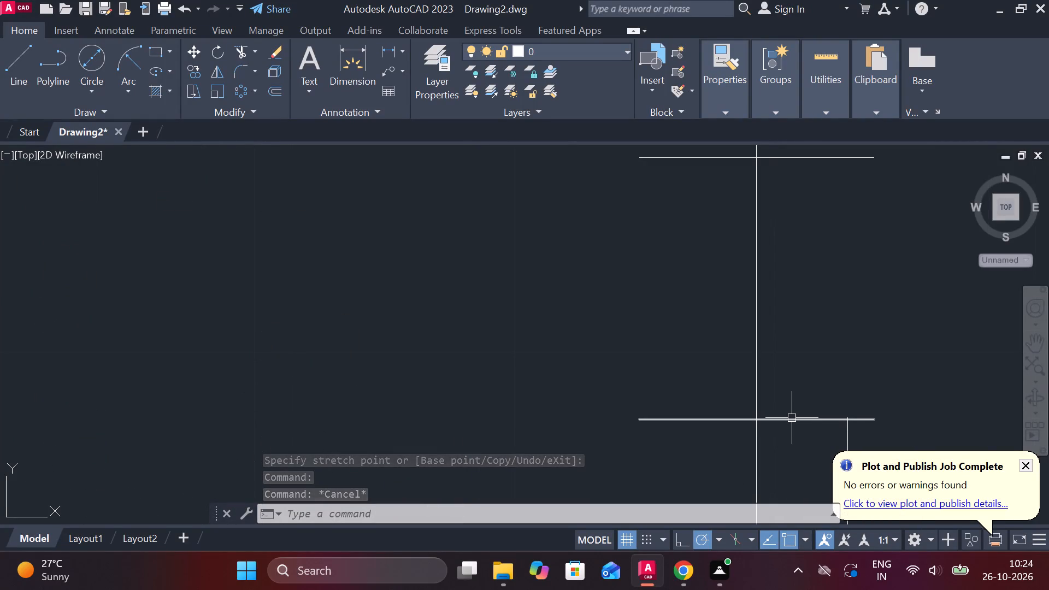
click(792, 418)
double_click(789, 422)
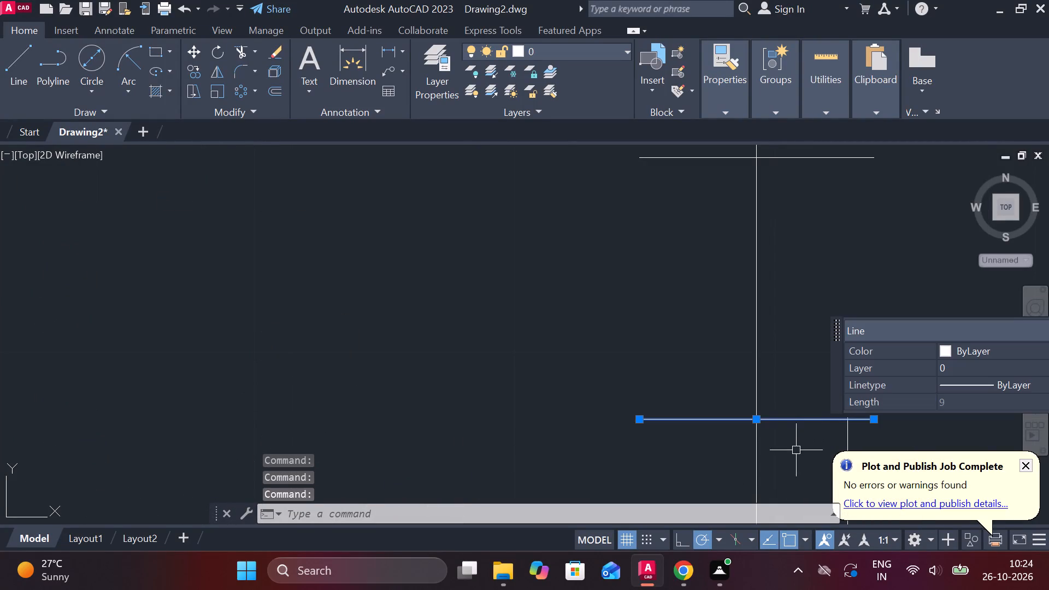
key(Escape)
Draw the two vertical side lines of the narrow upper body, about 25 units long, joining its top and bottom edges' ends.
scroll(826, 375, down, 3)
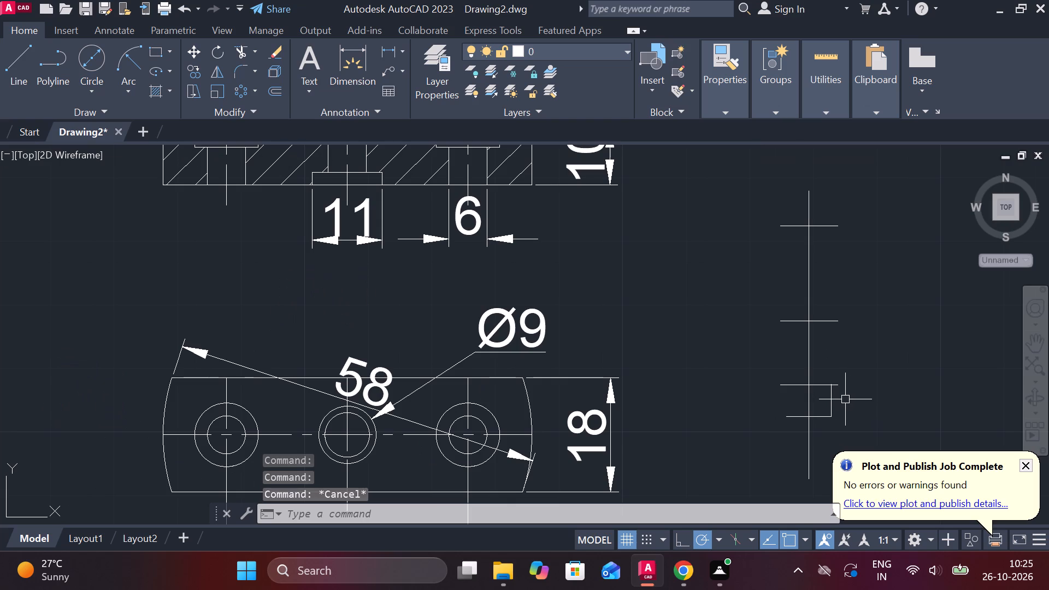
click(31, 60)
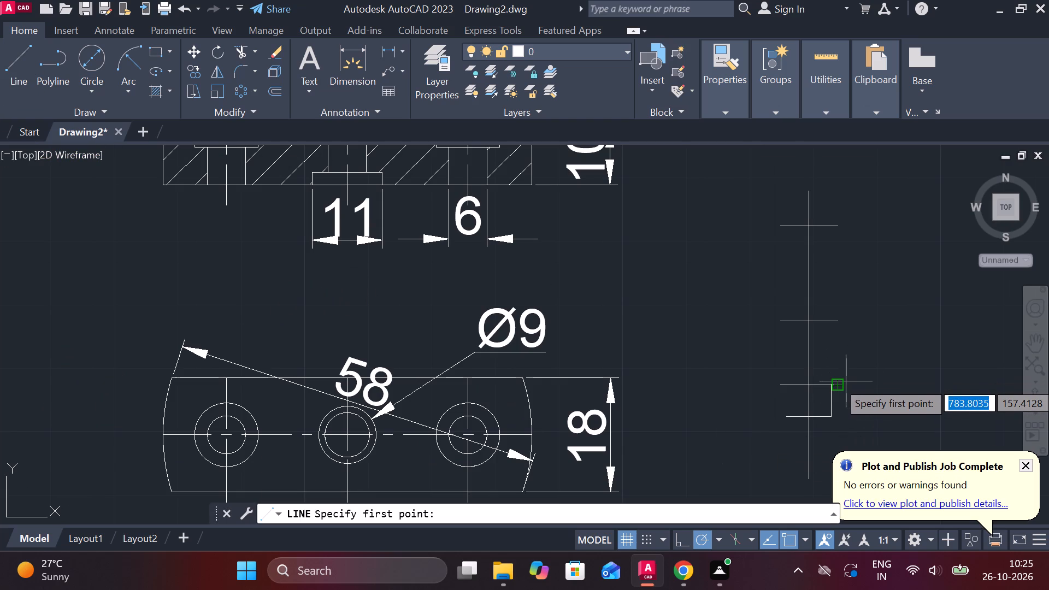
scroll(844, 381, up, 3)
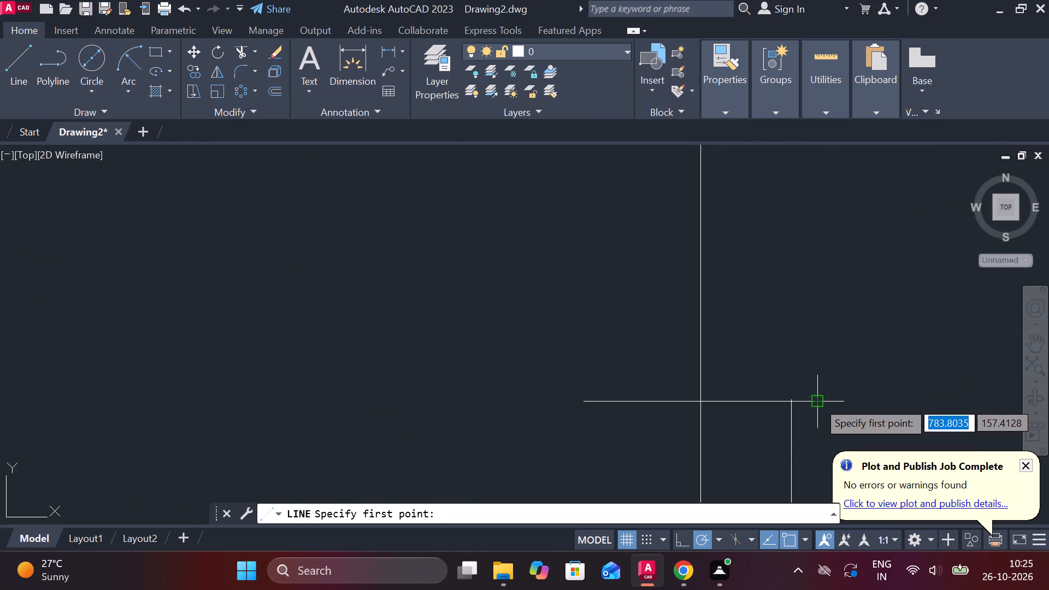
click(817, 401)
scroll(823, 284, down, 3)
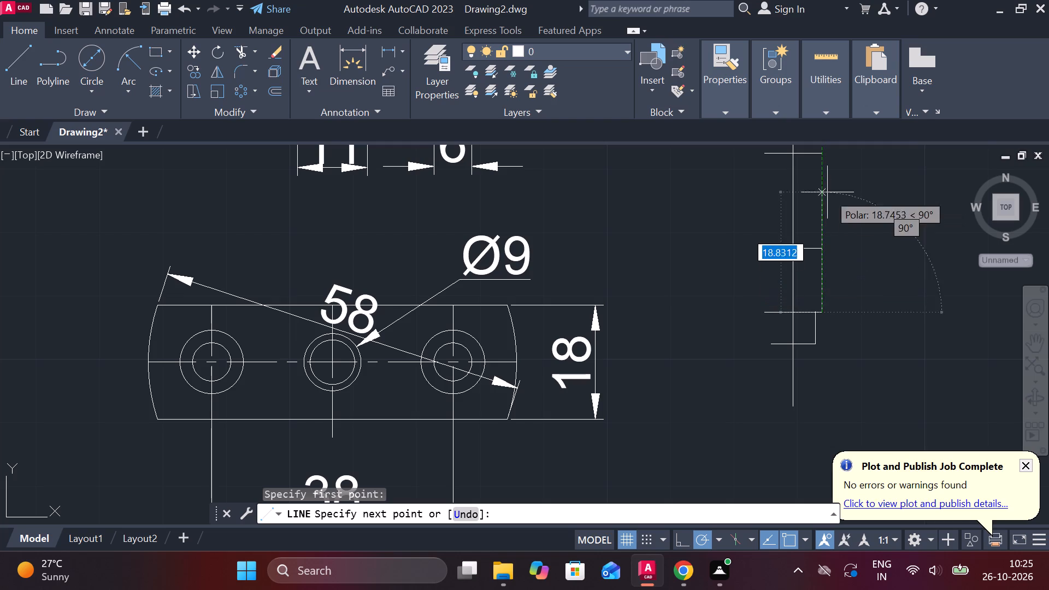
click(820, 157)
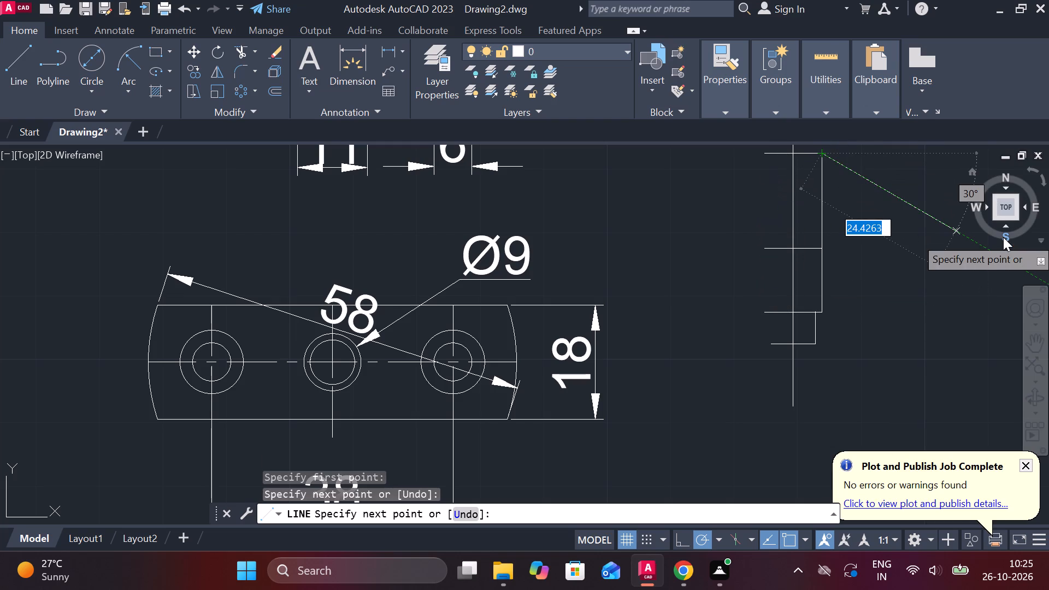
key(Escape)
click(9, 57)
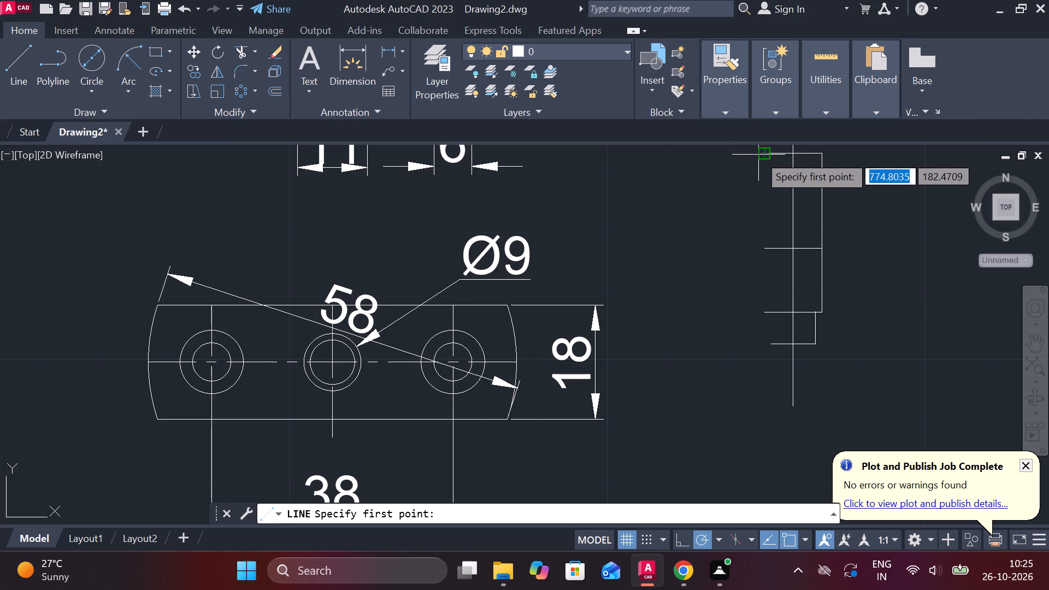
click(762, 155)
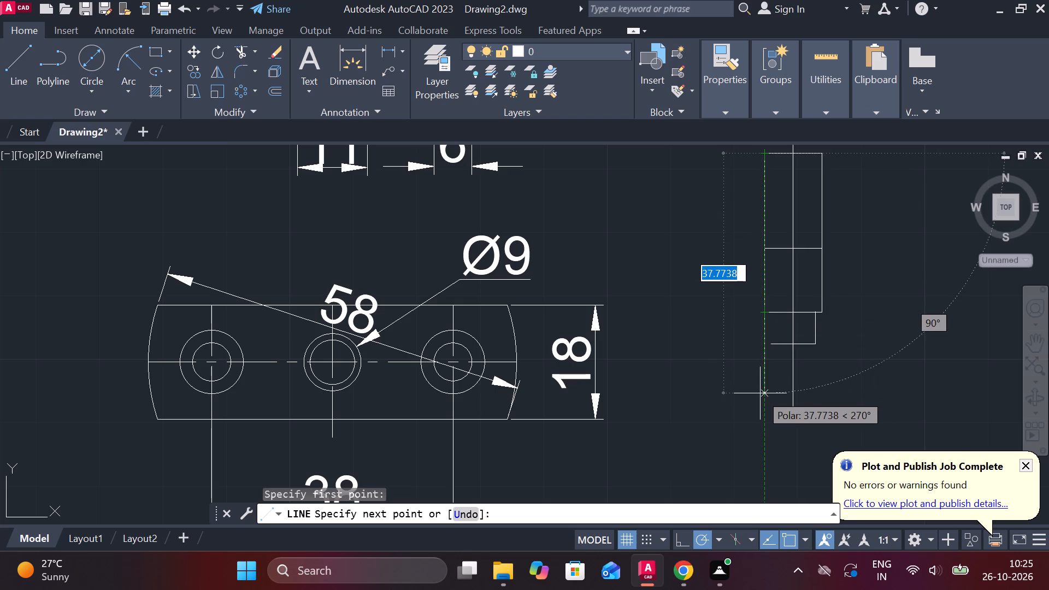
click(763, 313)
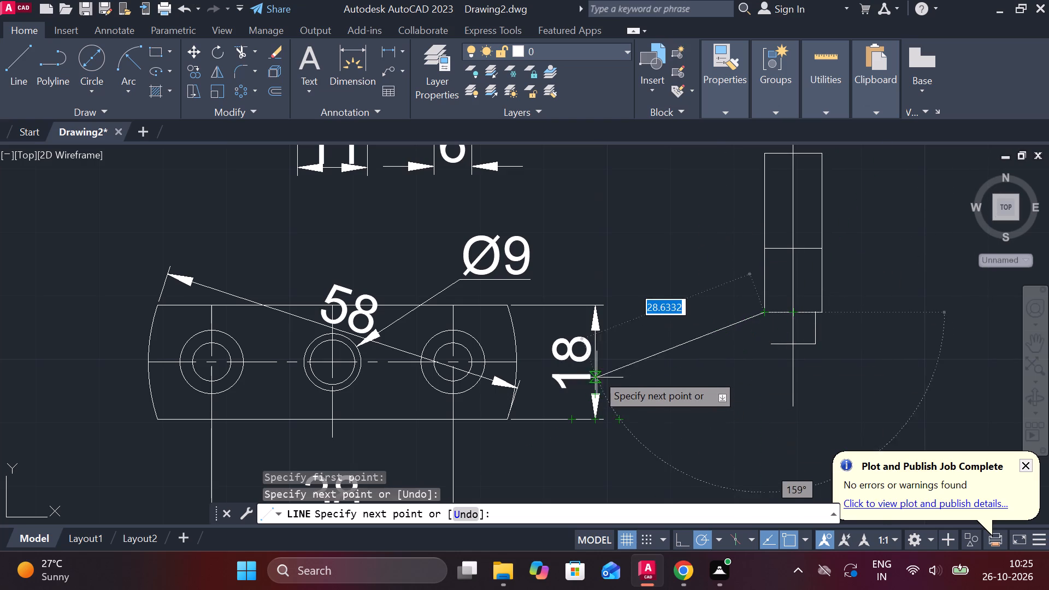
key(Escape)
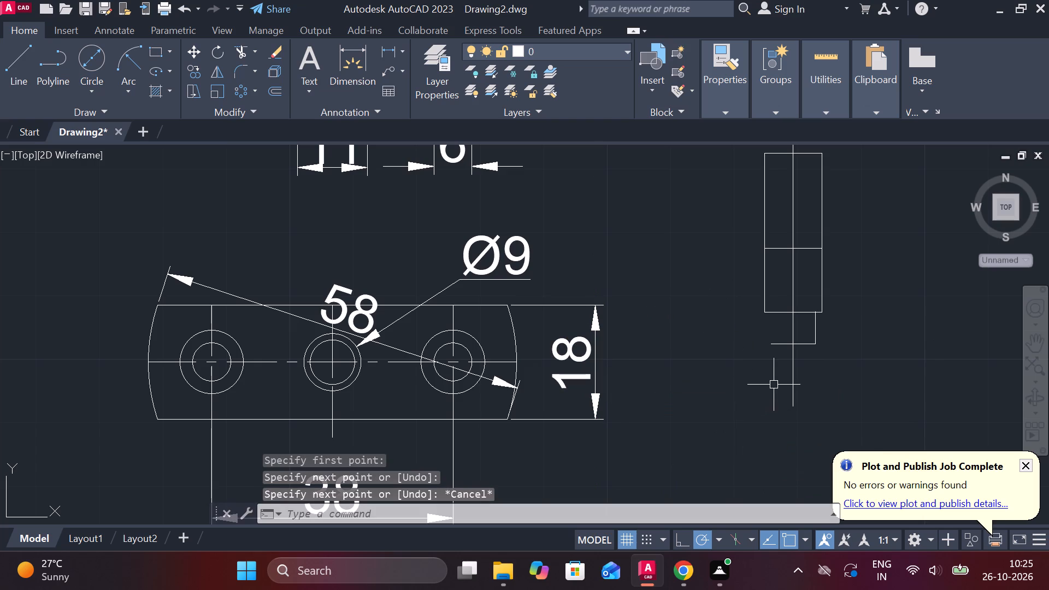
Close the small lower rectangle by drawing its missing left side, about 5 units long, up to the upper body.
click(21, 52)
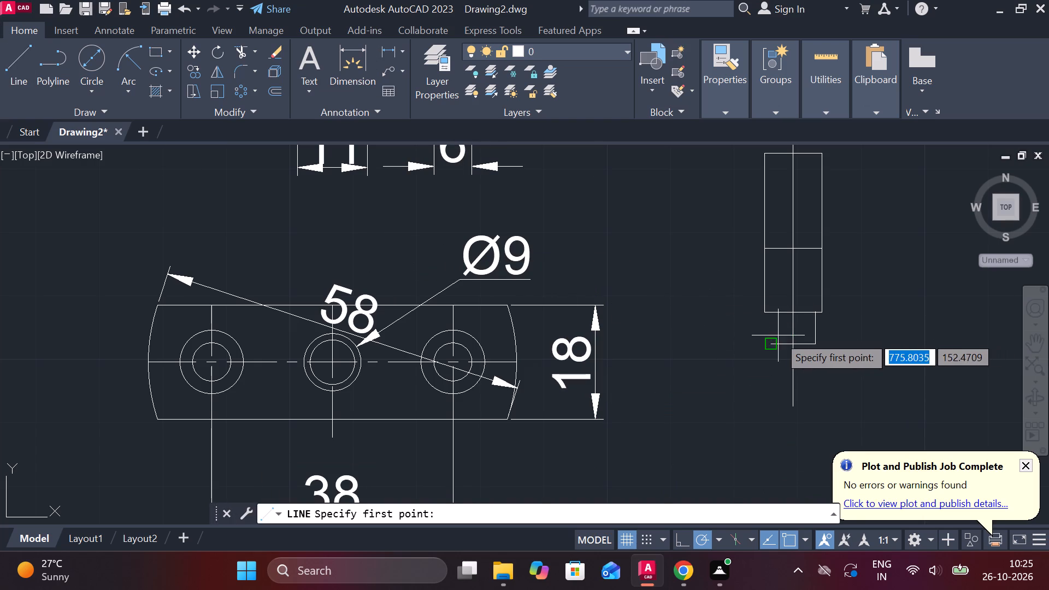
scroll(778, 335, up, 2)
click(760, 359)
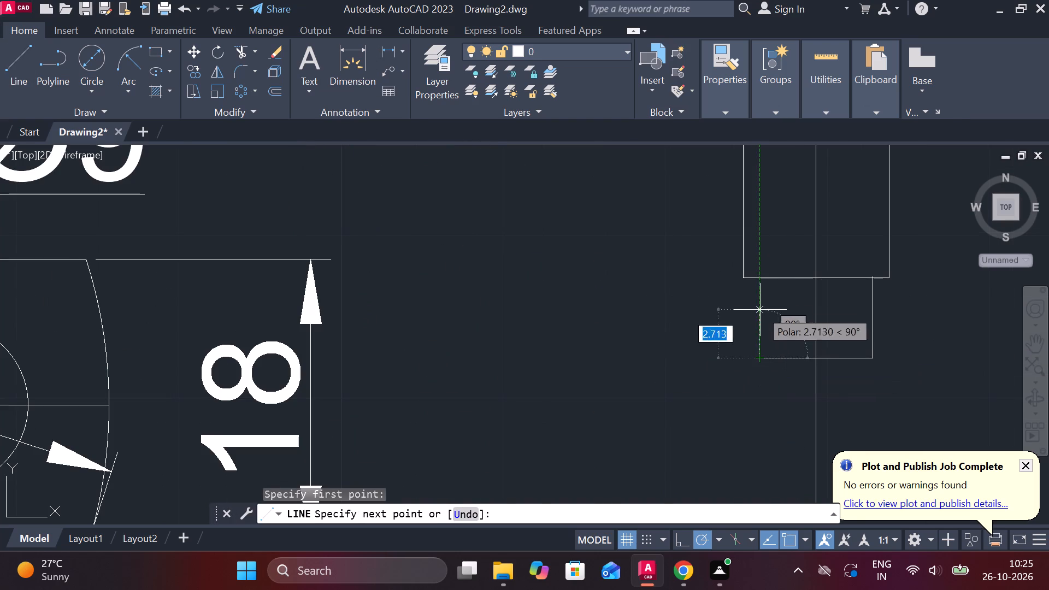
click(759, 275)
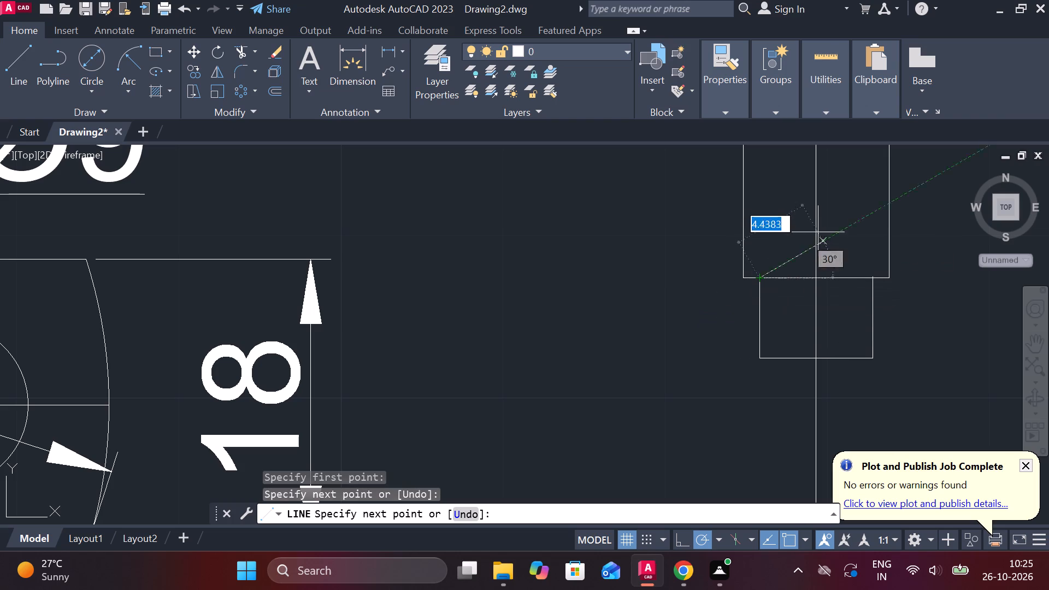
key(Escape)
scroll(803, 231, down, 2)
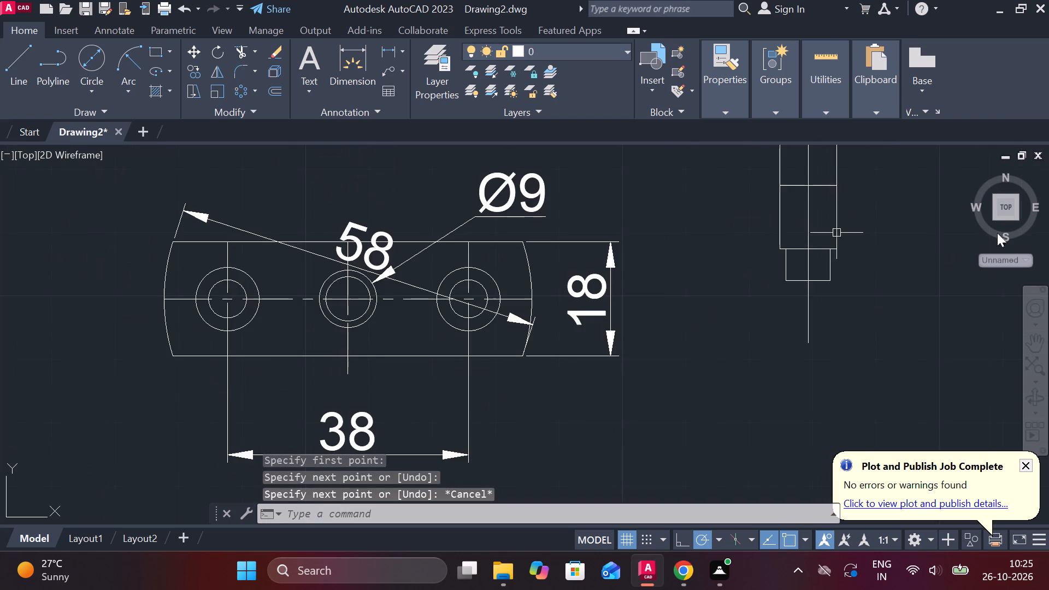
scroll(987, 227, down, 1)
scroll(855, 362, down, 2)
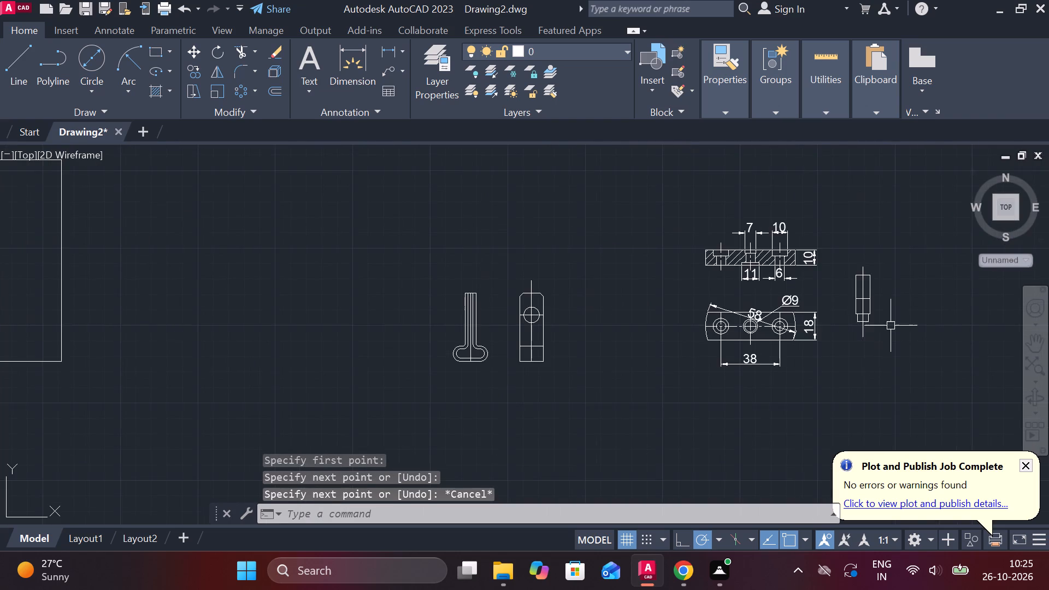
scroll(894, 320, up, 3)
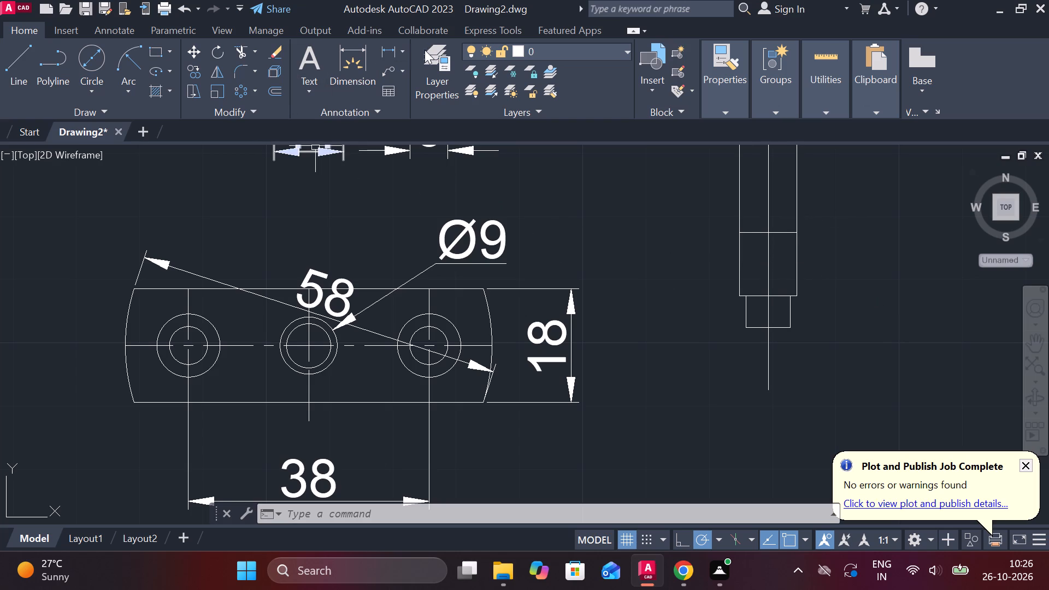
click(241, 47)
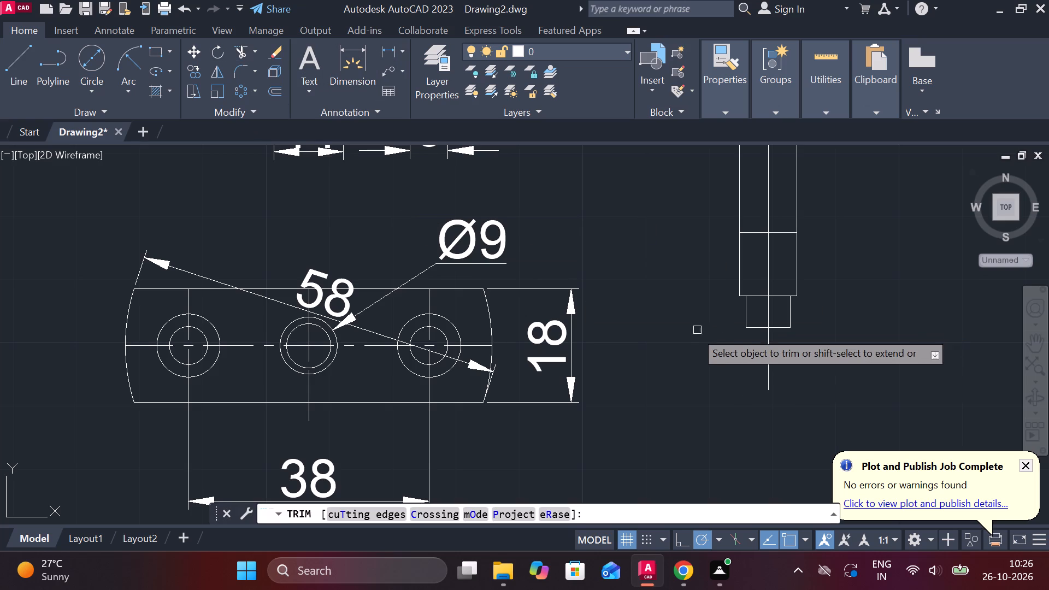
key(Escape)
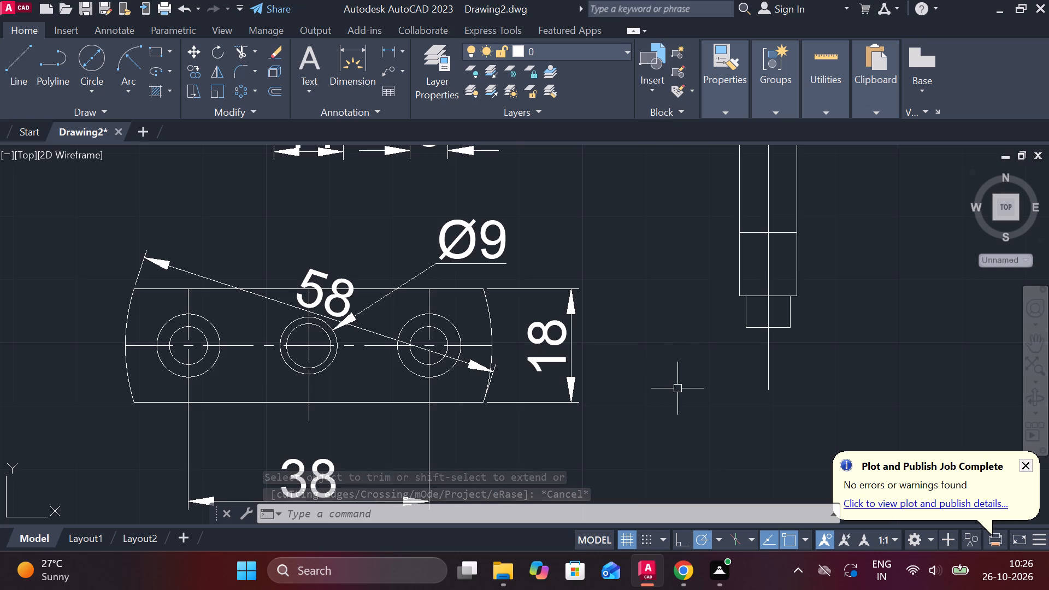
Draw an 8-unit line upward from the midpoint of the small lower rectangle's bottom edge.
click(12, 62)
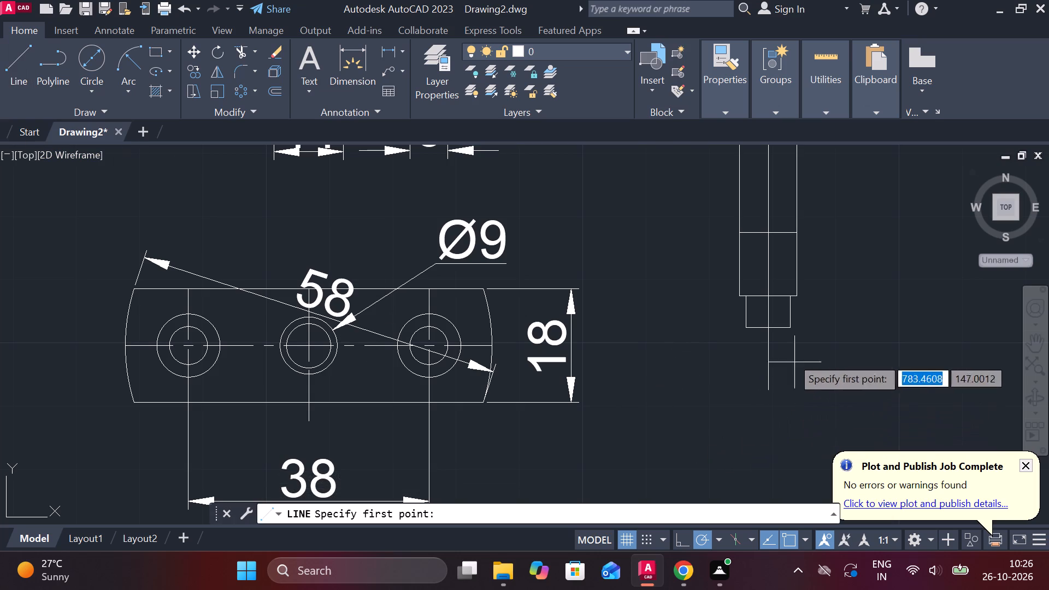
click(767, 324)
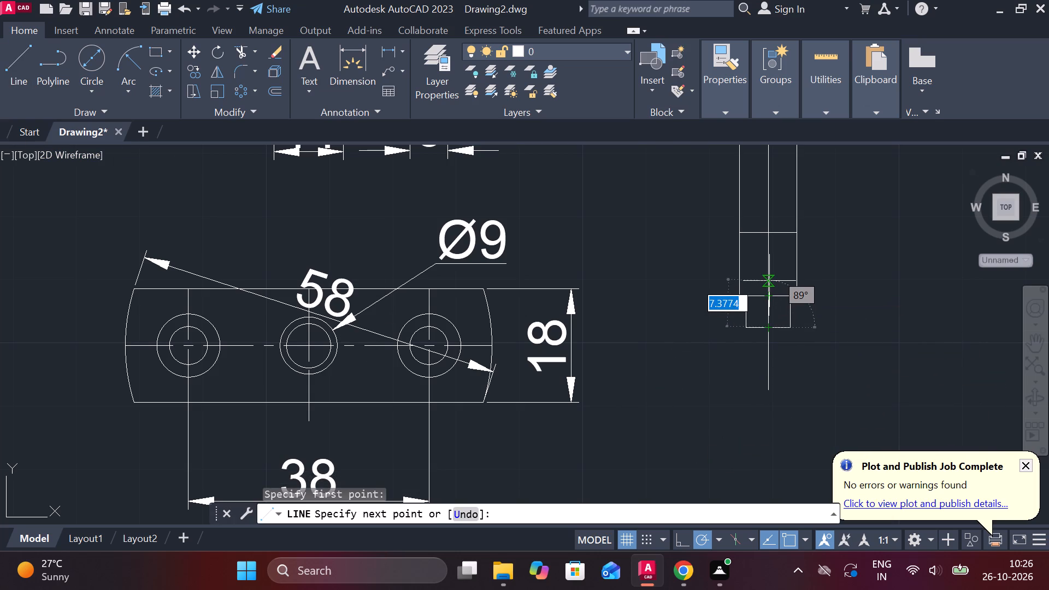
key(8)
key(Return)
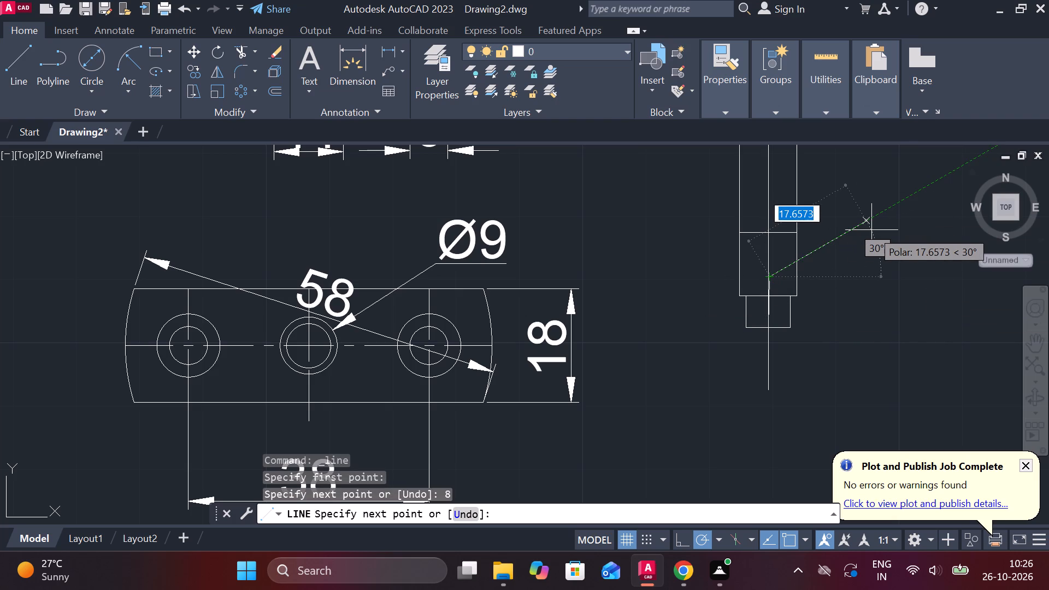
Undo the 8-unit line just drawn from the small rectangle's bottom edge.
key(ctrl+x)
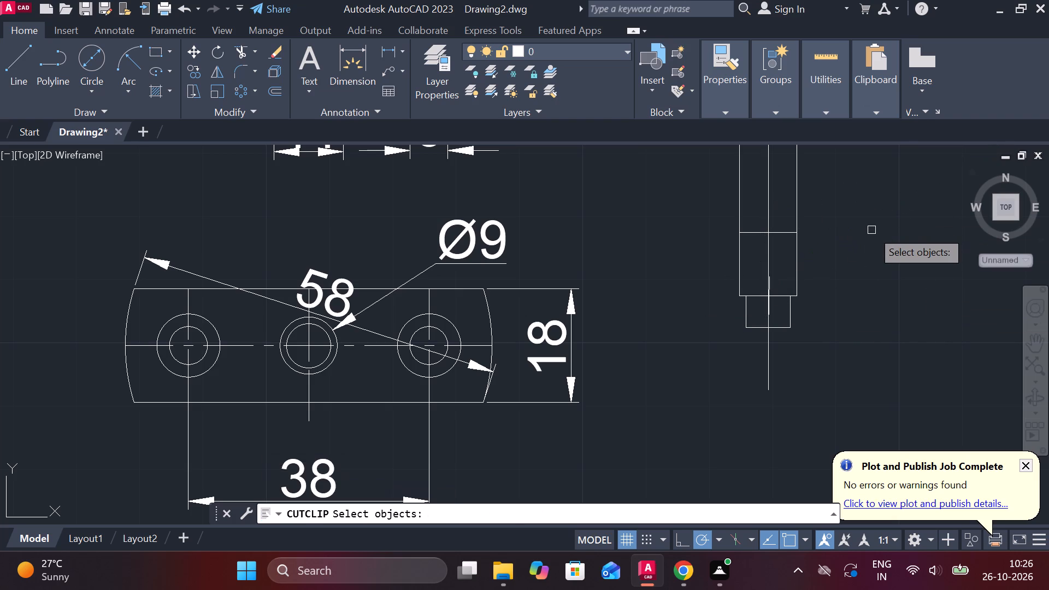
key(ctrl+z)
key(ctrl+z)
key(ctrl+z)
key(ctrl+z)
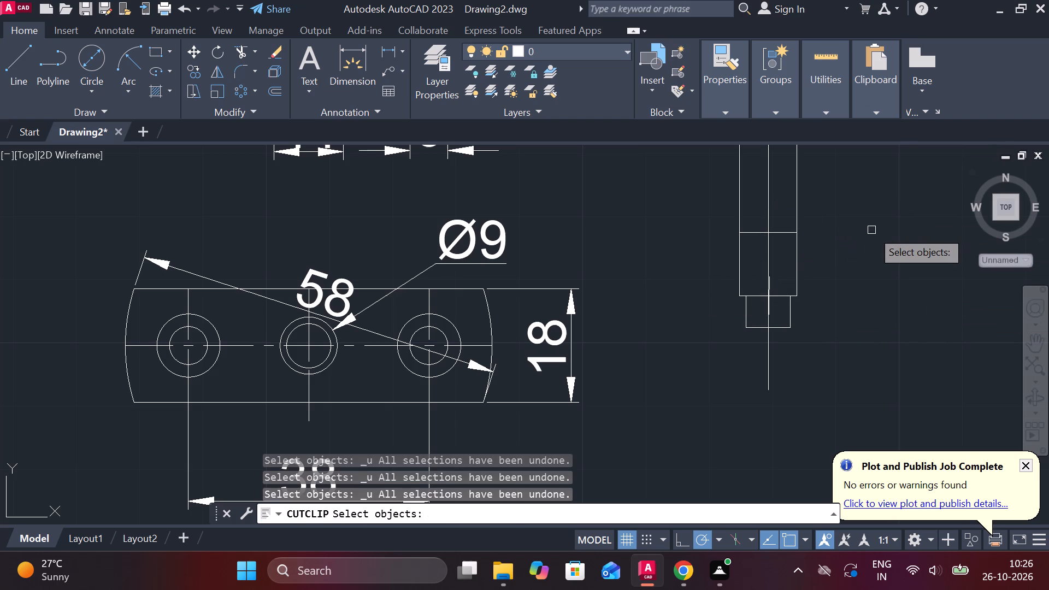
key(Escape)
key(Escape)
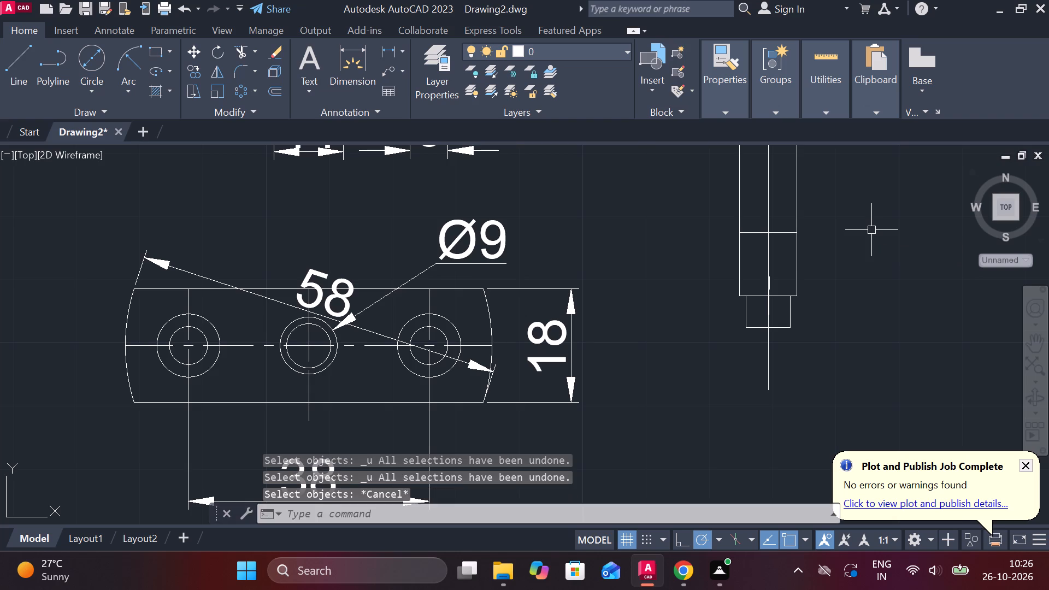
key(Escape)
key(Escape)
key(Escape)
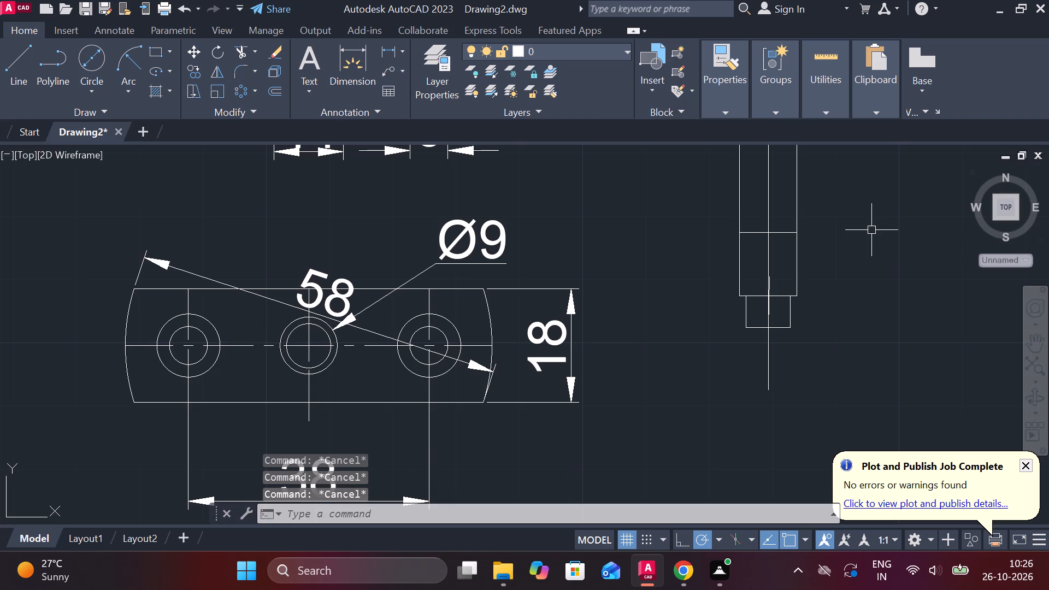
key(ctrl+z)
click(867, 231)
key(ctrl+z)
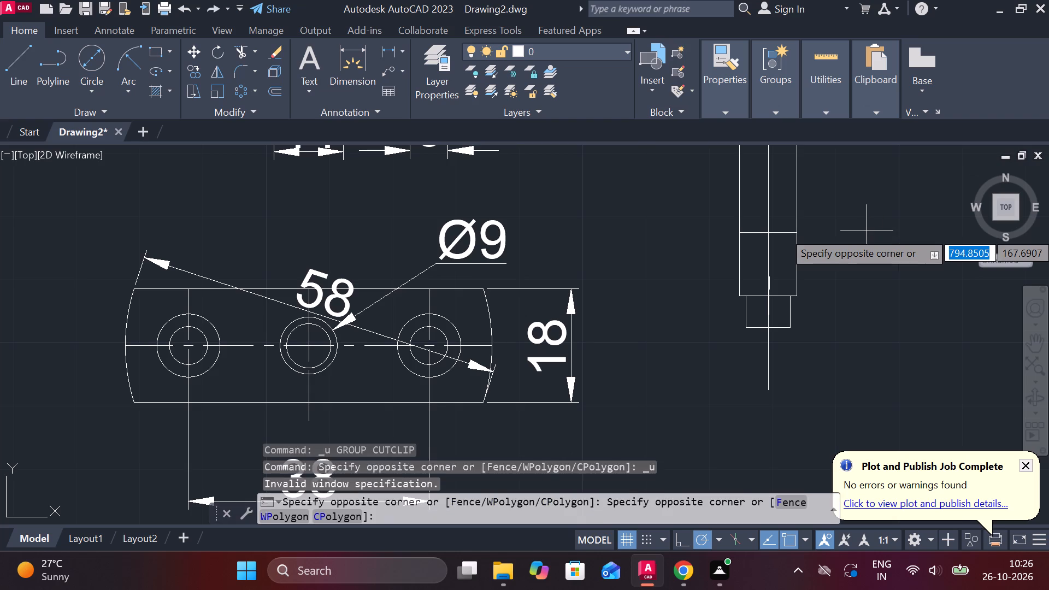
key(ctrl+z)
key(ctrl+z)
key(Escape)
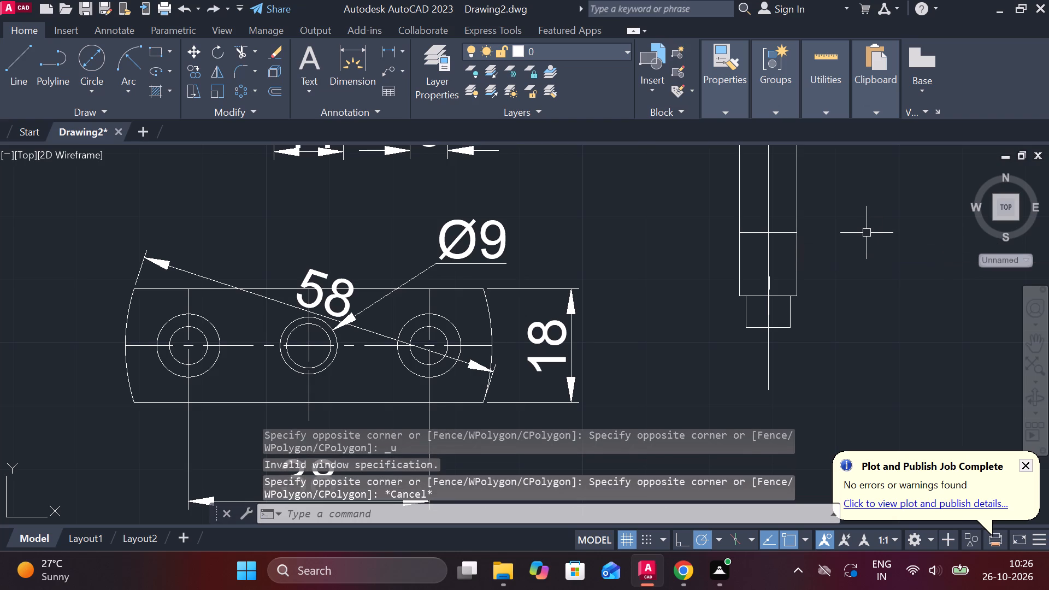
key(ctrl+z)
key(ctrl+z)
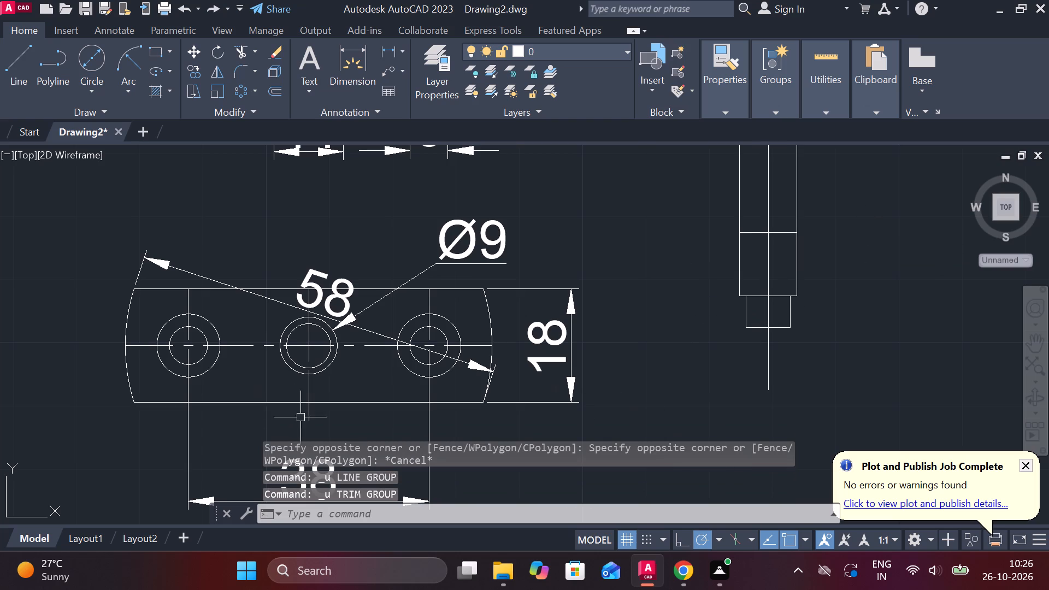
Draw a vertical 8-unit line up along the centreline from the midpoint of the small rectangle's bottom edge.
click(19, 73)
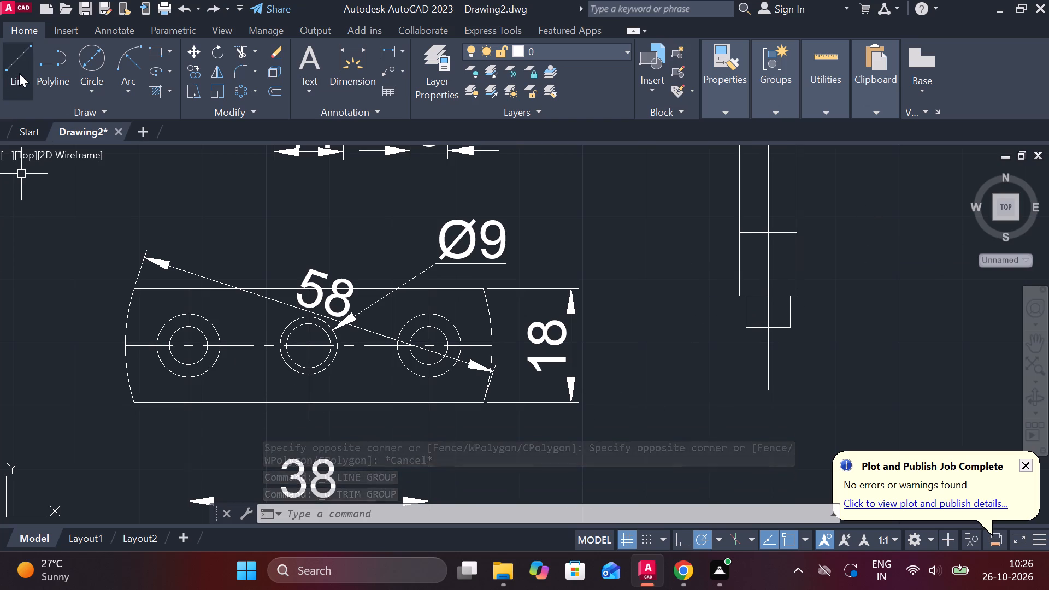
click(767, 327)
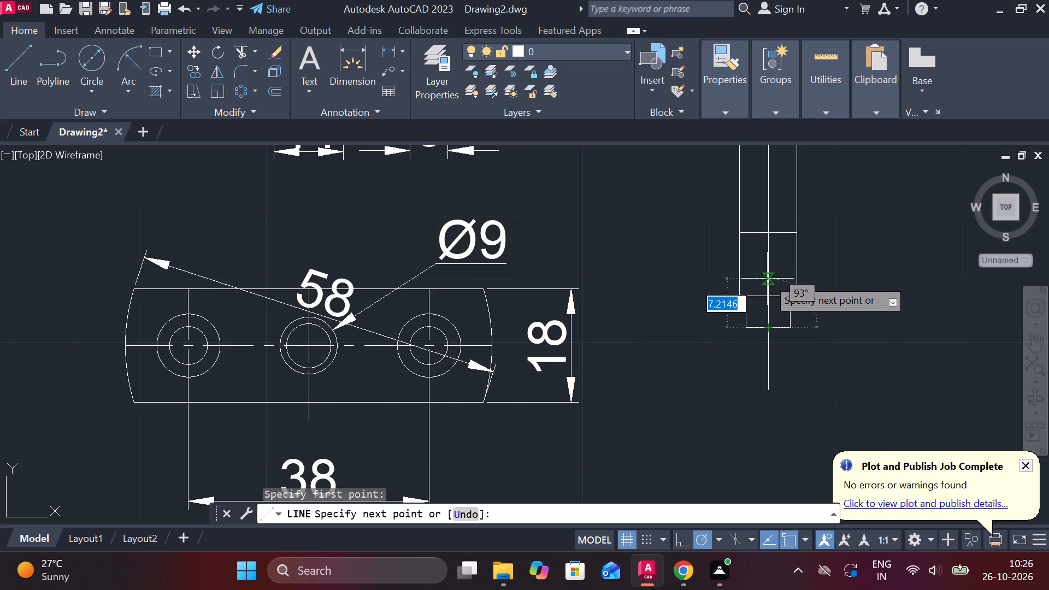
scroll(777, 273, down, 3)
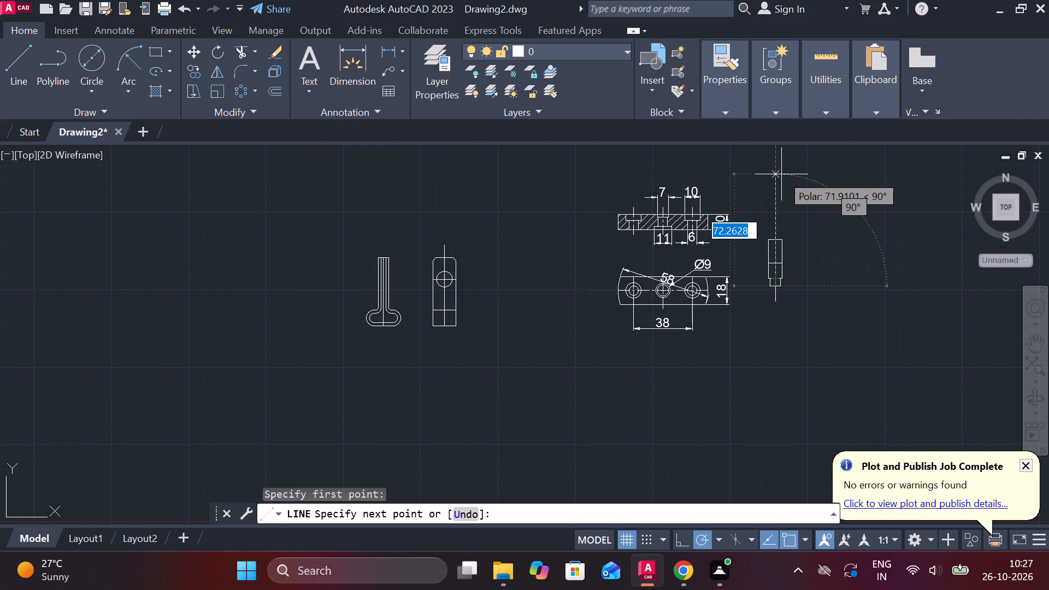
key(8)
key(Return)
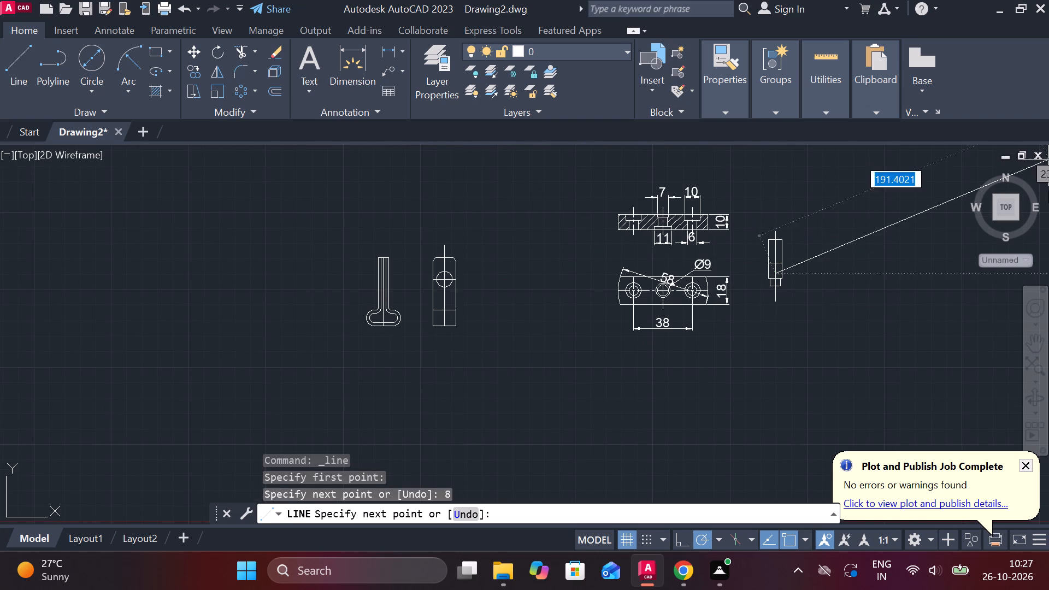
key(Escape)
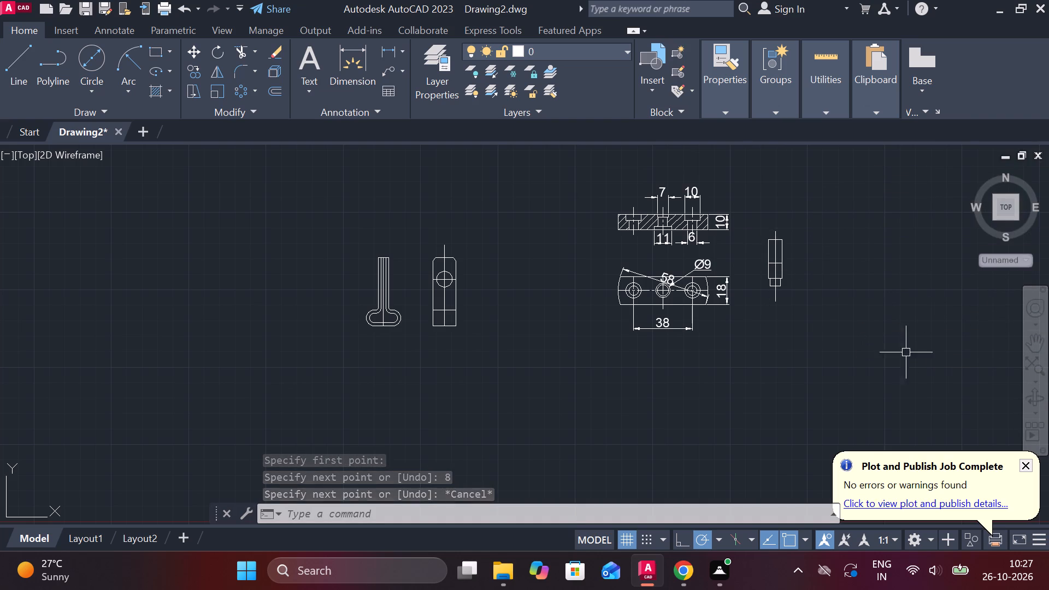
Copy the 8-unit vertical line on the pin's centreline from its midpoint, placing the copy 2 units to the right.
scroll(835, 257, up, 3)
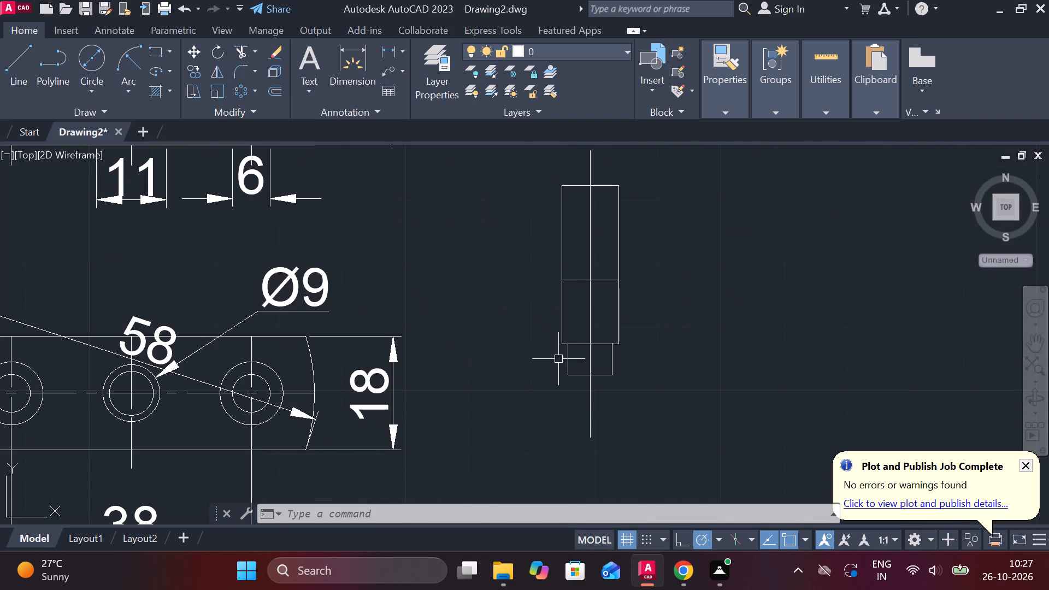
click(592, 358)
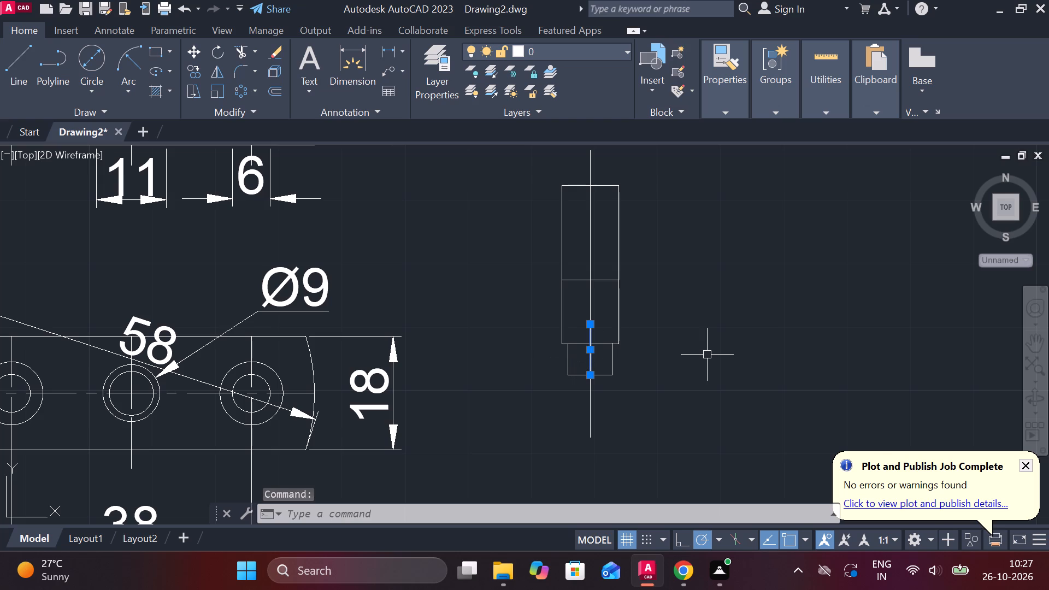
text(CO)
key(Return)
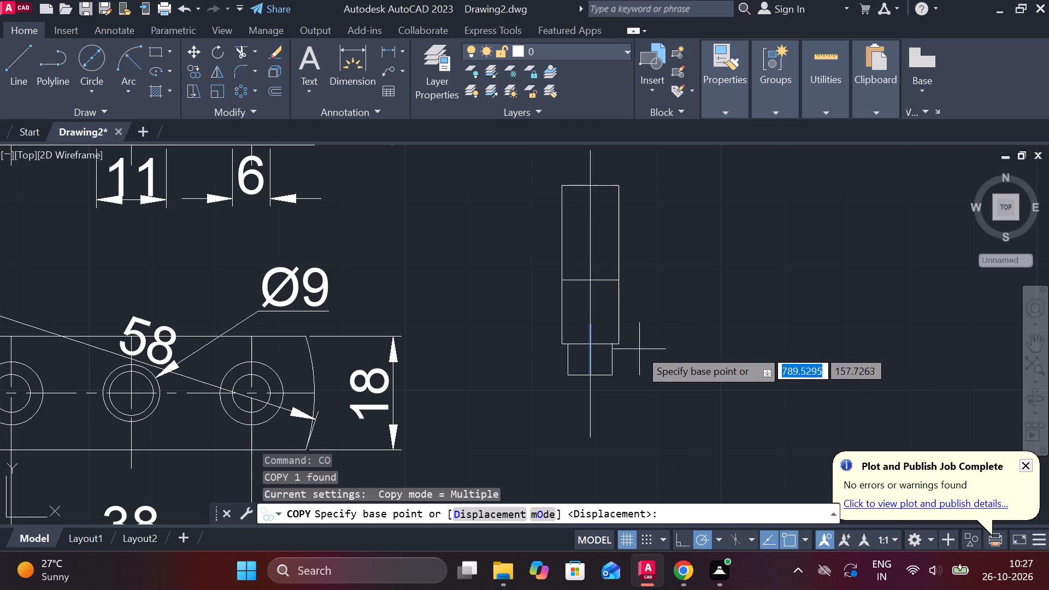
click(591, 351)
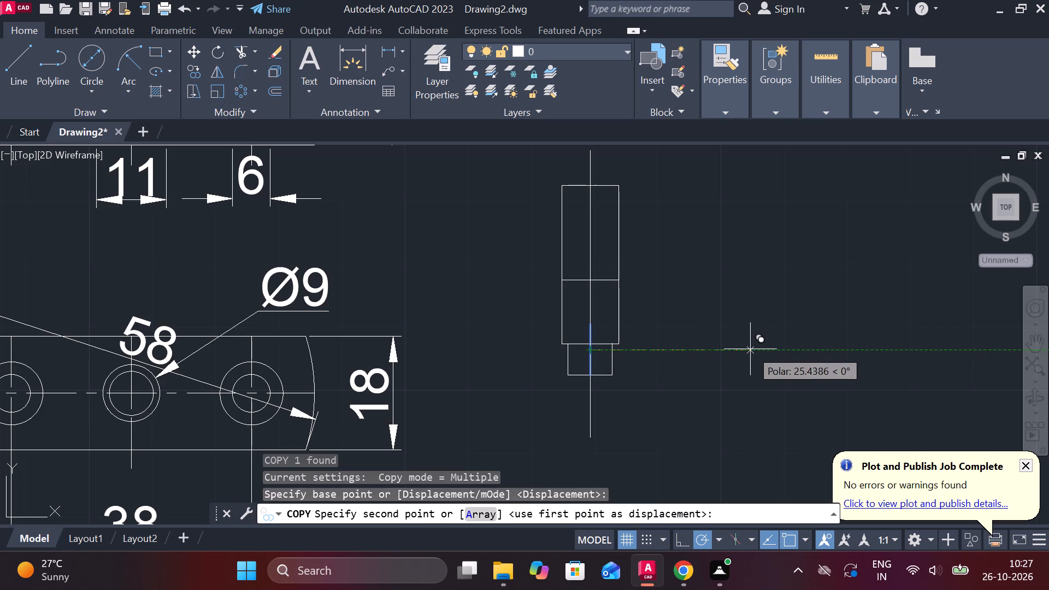
key(4)
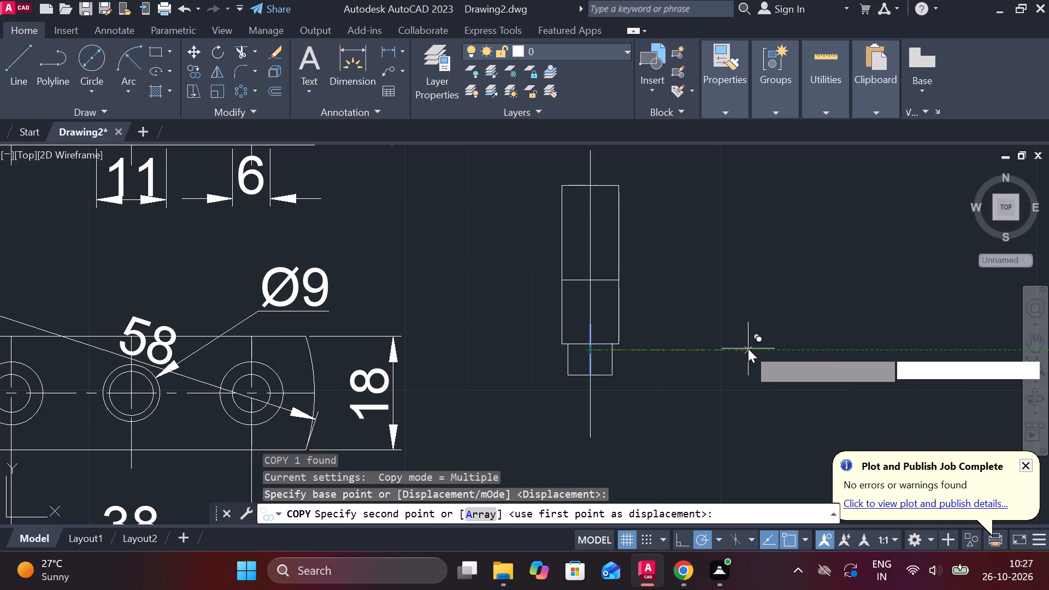
key(BackSpace)
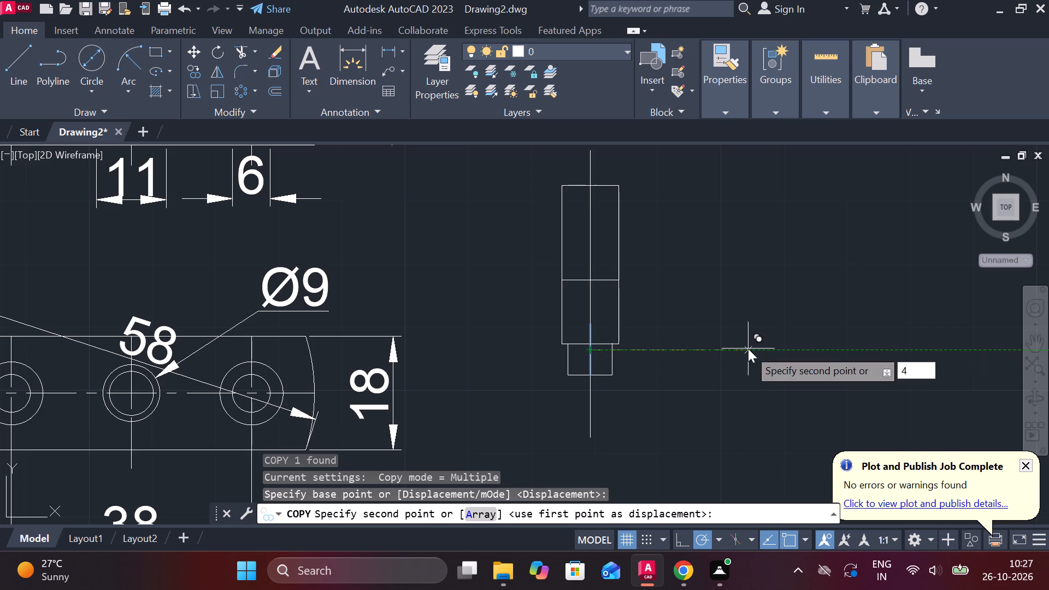
key(2)
key(Return)
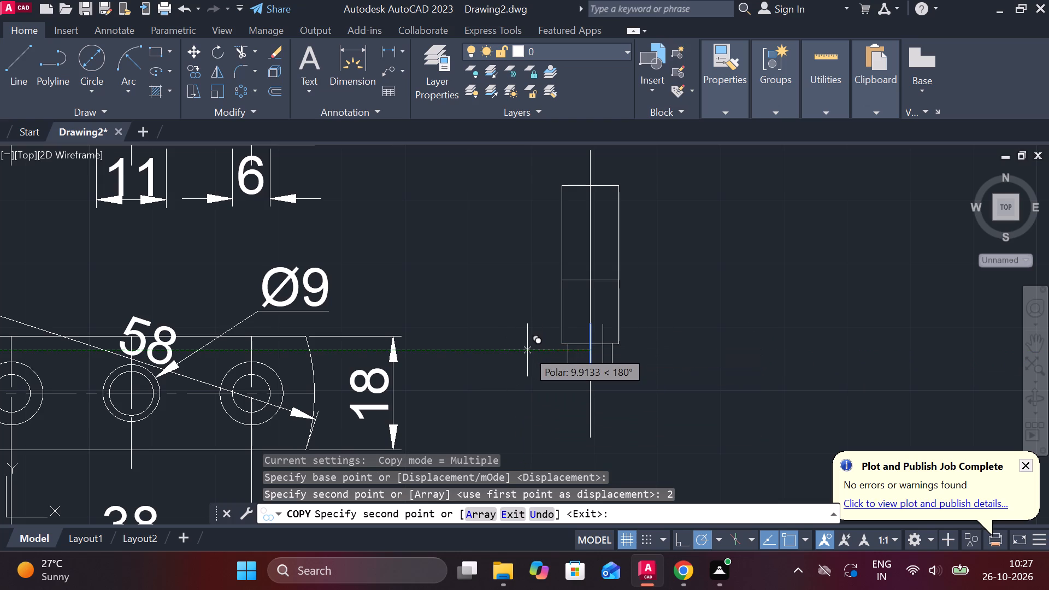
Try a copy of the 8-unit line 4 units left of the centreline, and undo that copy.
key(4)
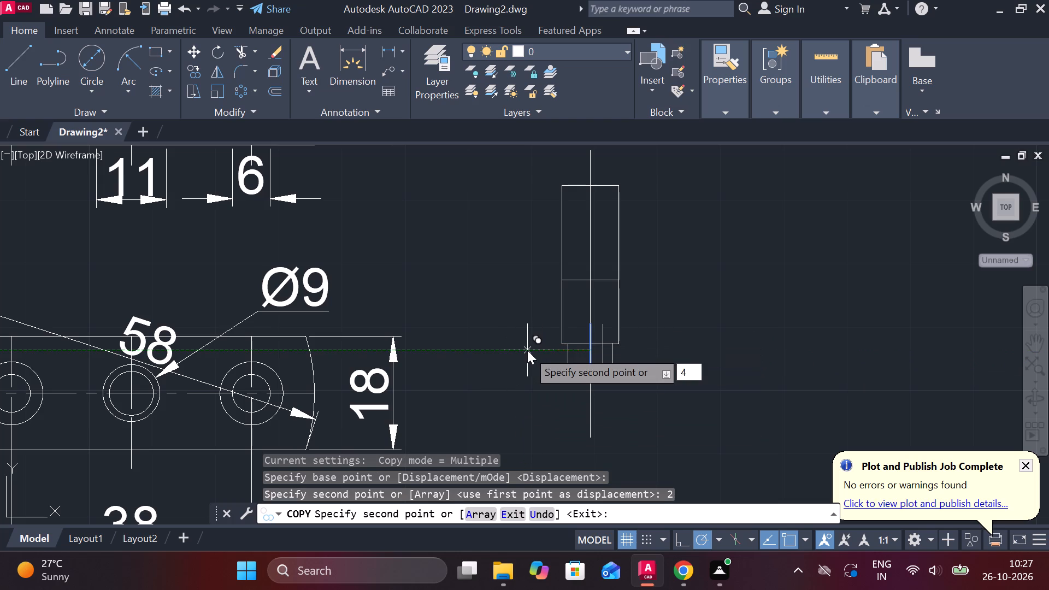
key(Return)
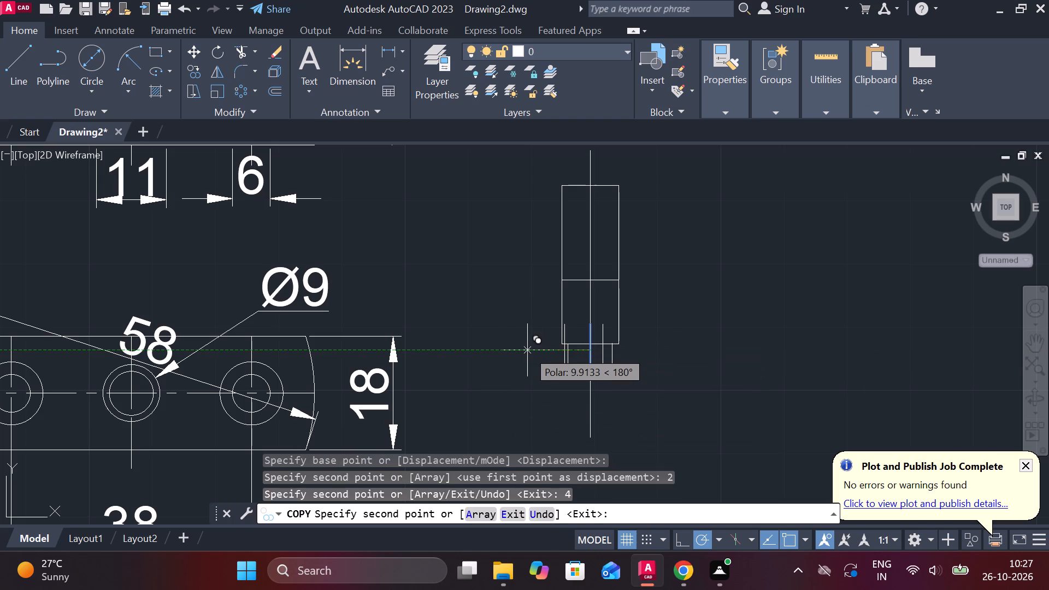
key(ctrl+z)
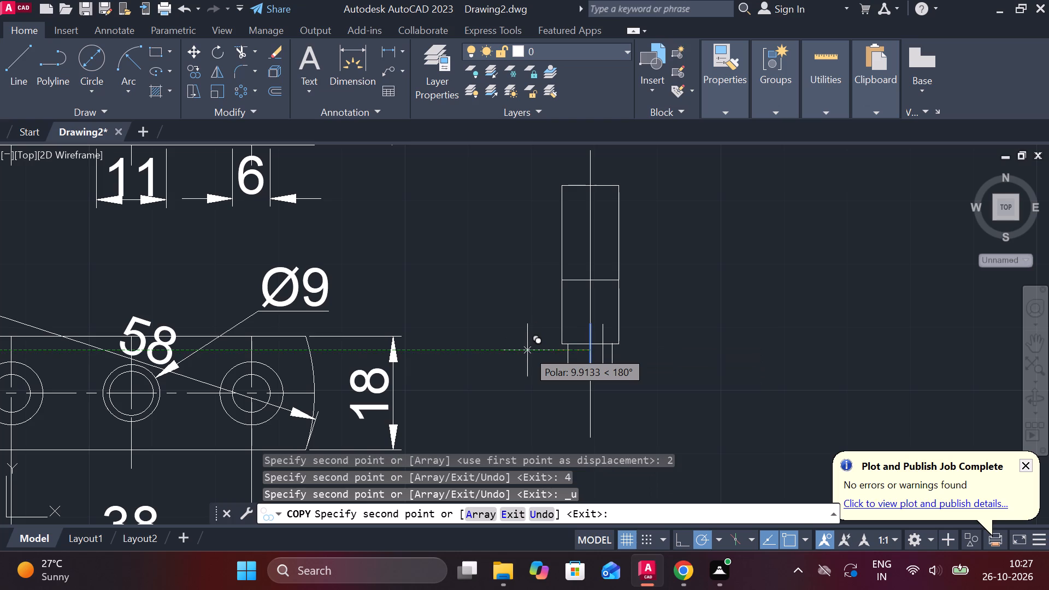
Place a copy of the 8-unit line 2 units left of the centreline and finish copying.
key(2)
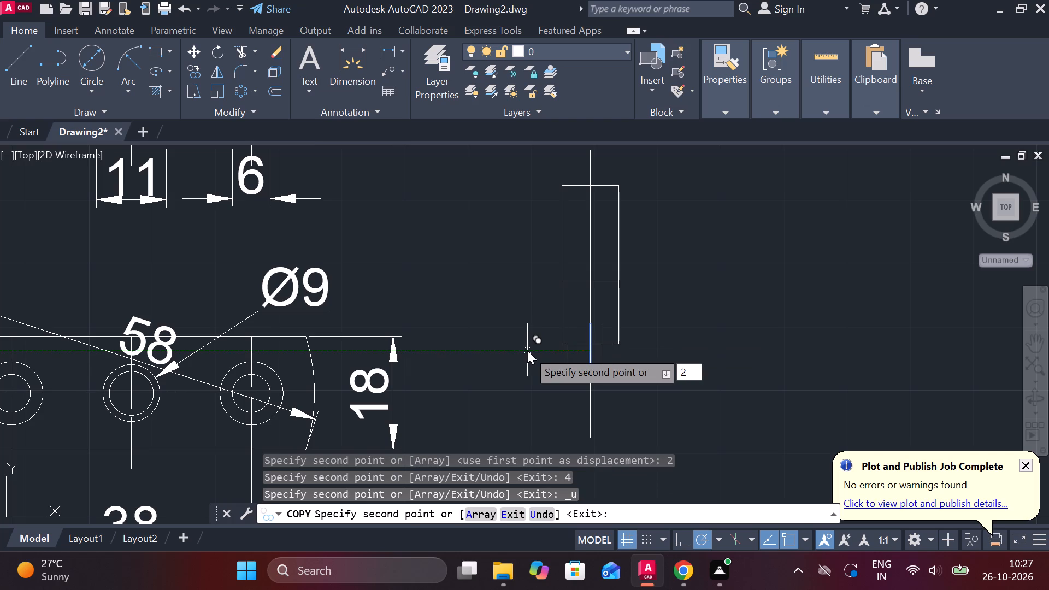
key(Return)
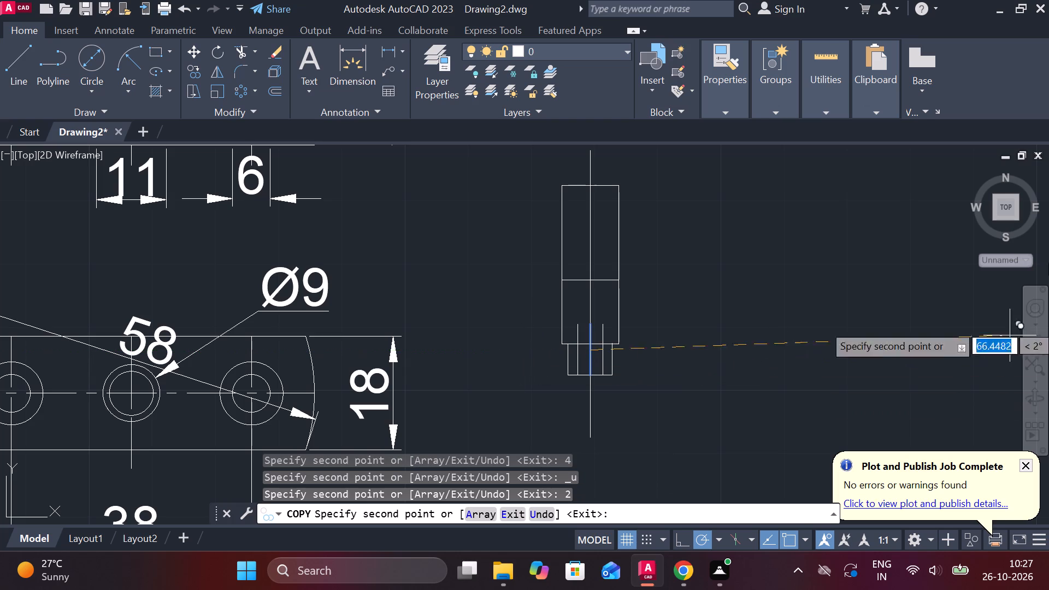
key(Escape)
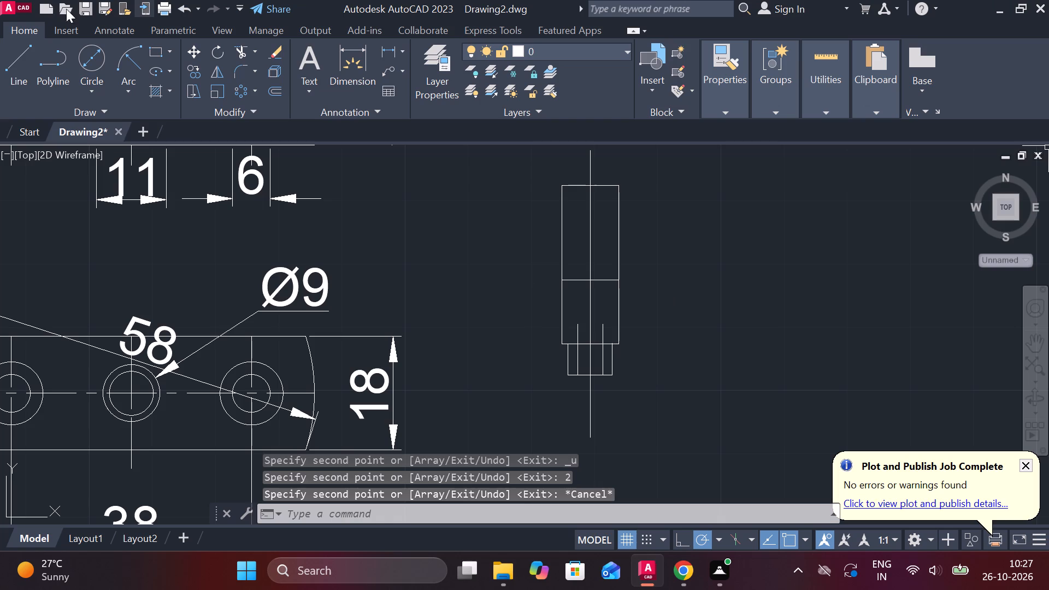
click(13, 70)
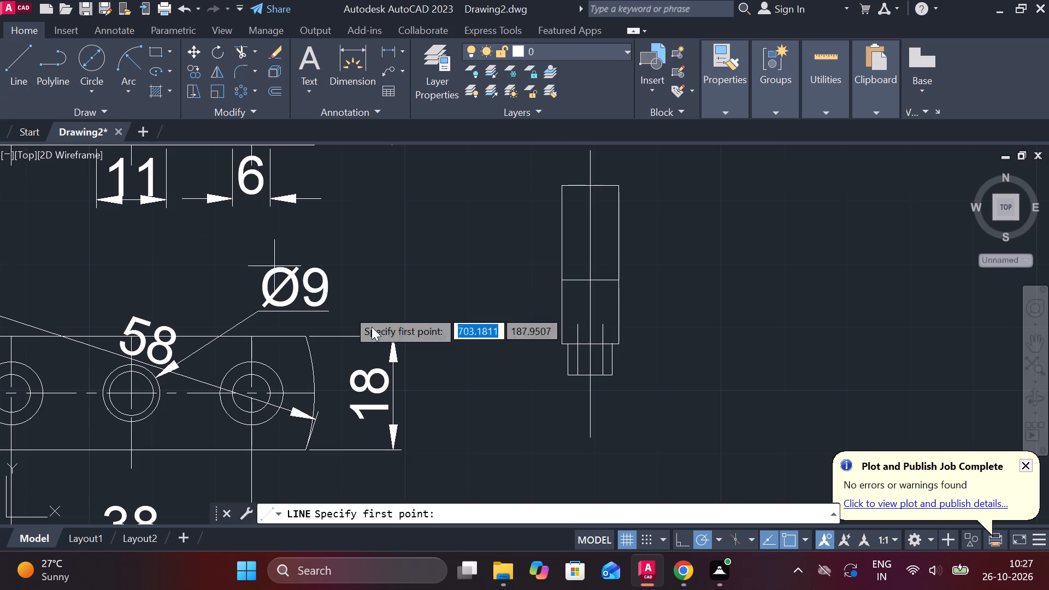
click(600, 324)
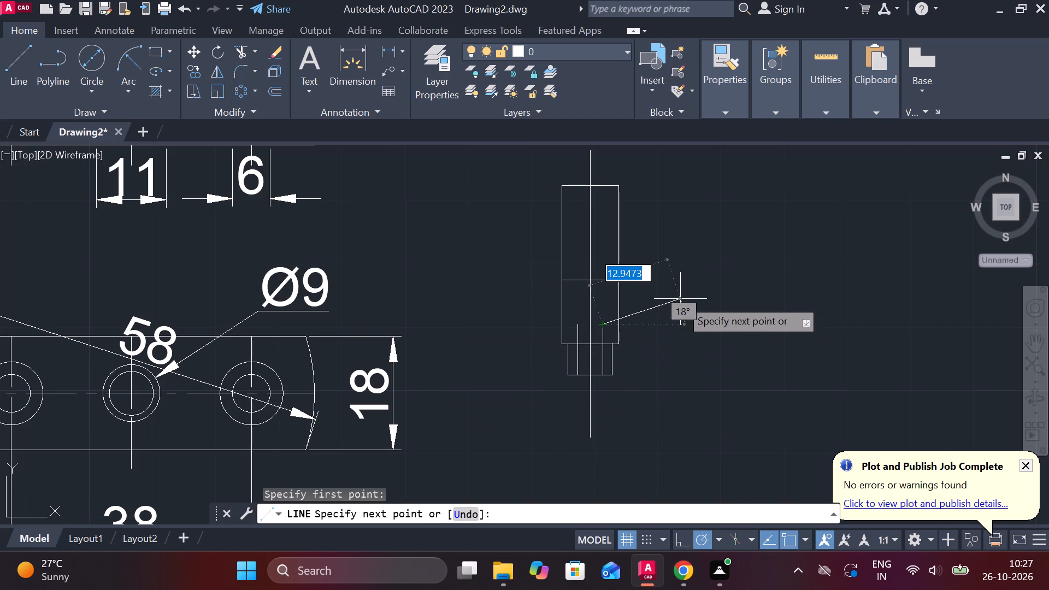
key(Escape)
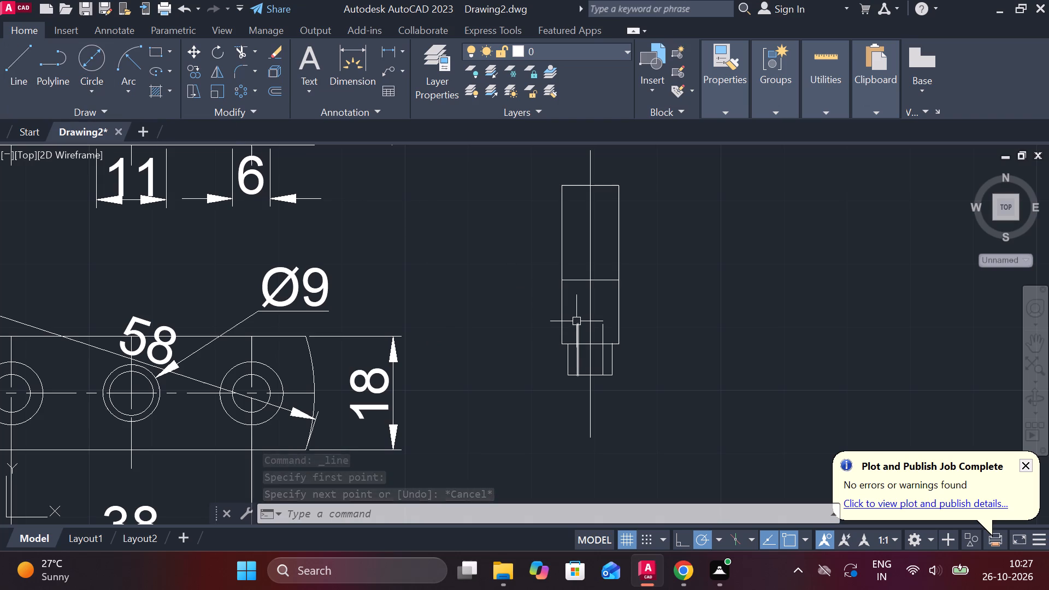
Draw a horizontal line joining the upper ends of the two copied vertical lines, closing the top of the inner hole.
key(l)
key(Return)
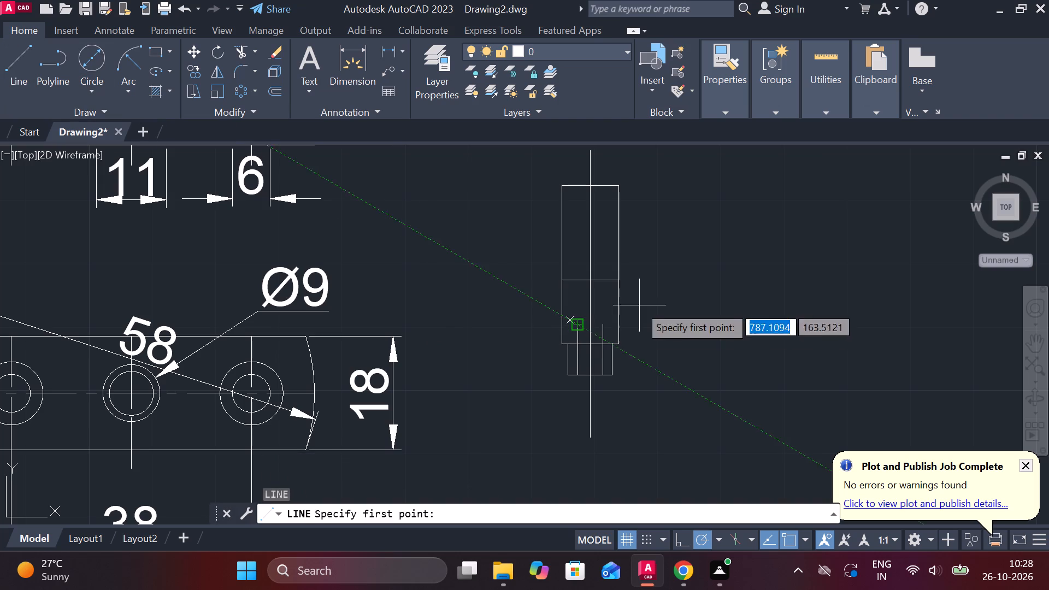
click(573, 327)
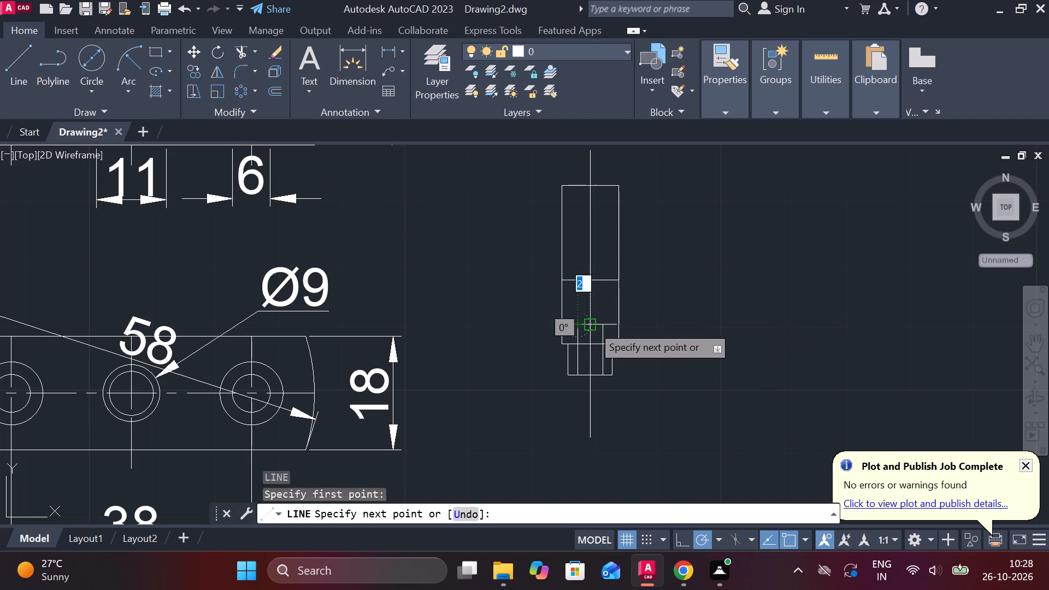
click(604, 326)
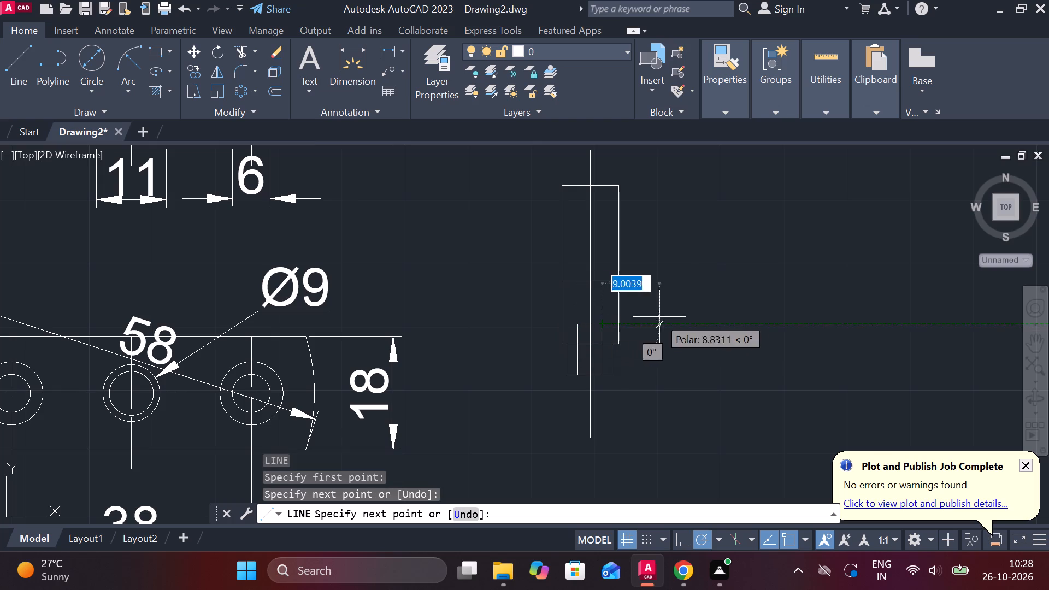
key(Escape)
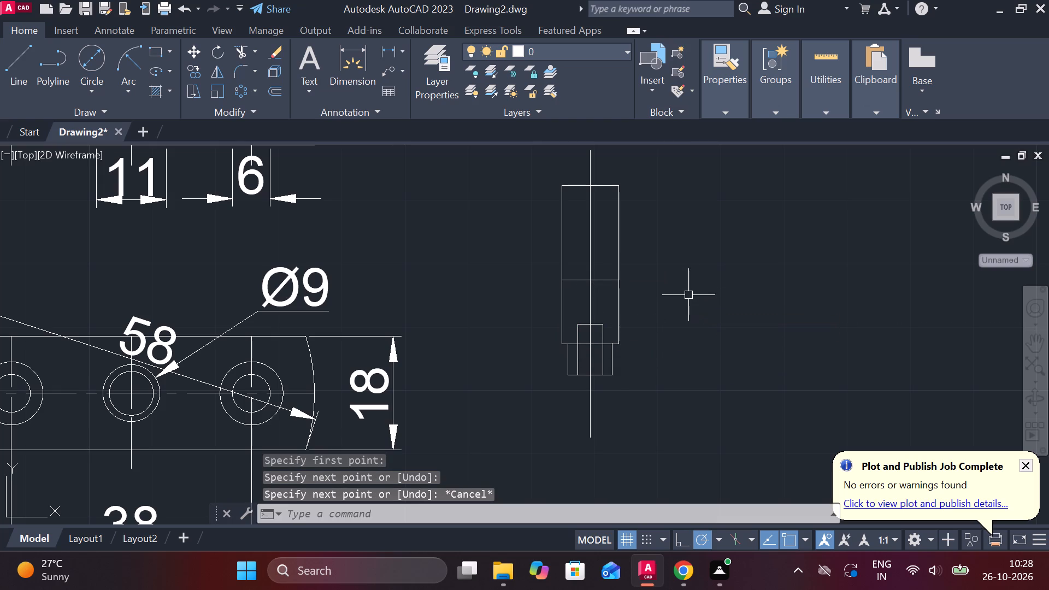
Draw a line about 11 units long at 30° from the inner hole's upper-left corner, crossing the centreline.
scroll(577, 337, up, 1)
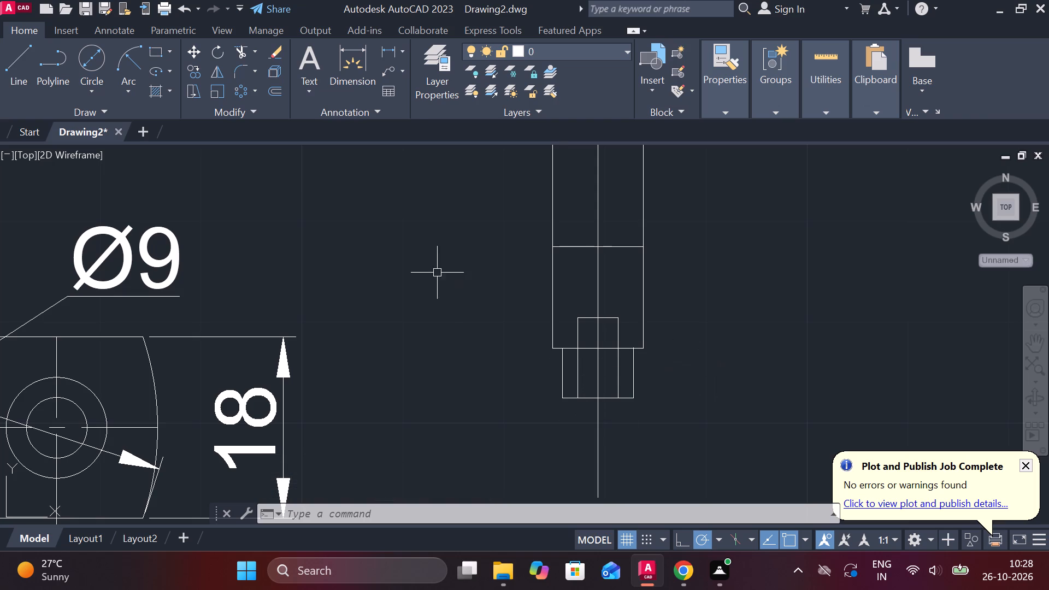
click(28, 55)
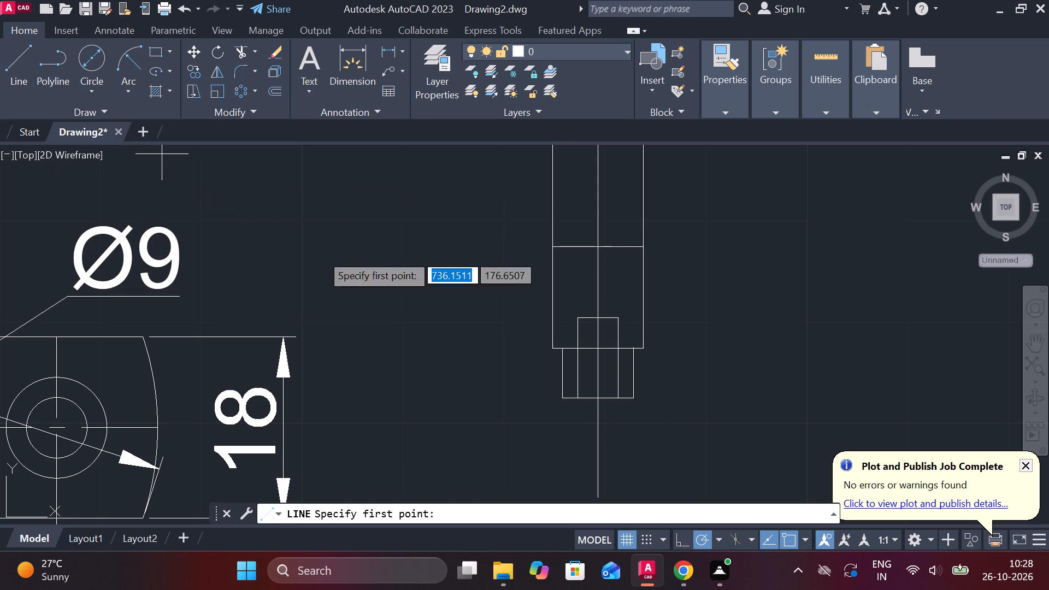
click(578, 319)
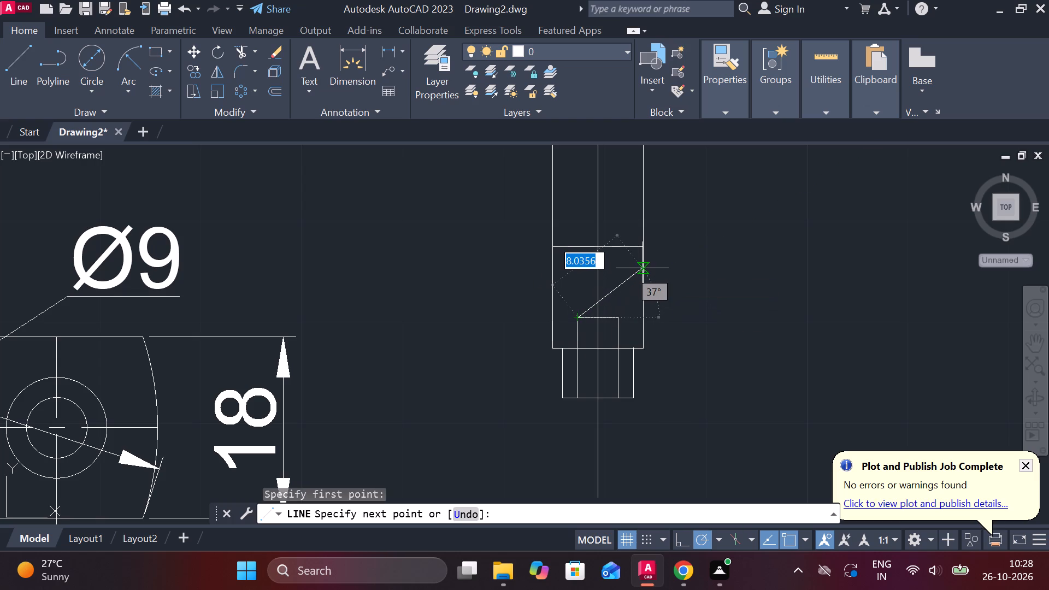
double_click(674, 259)
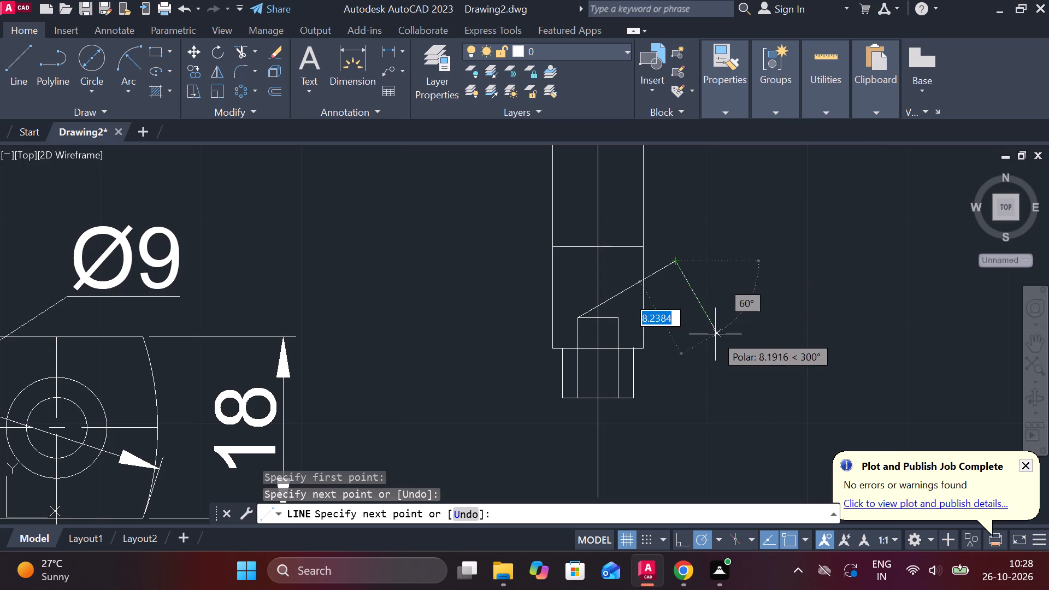
key(Escape)
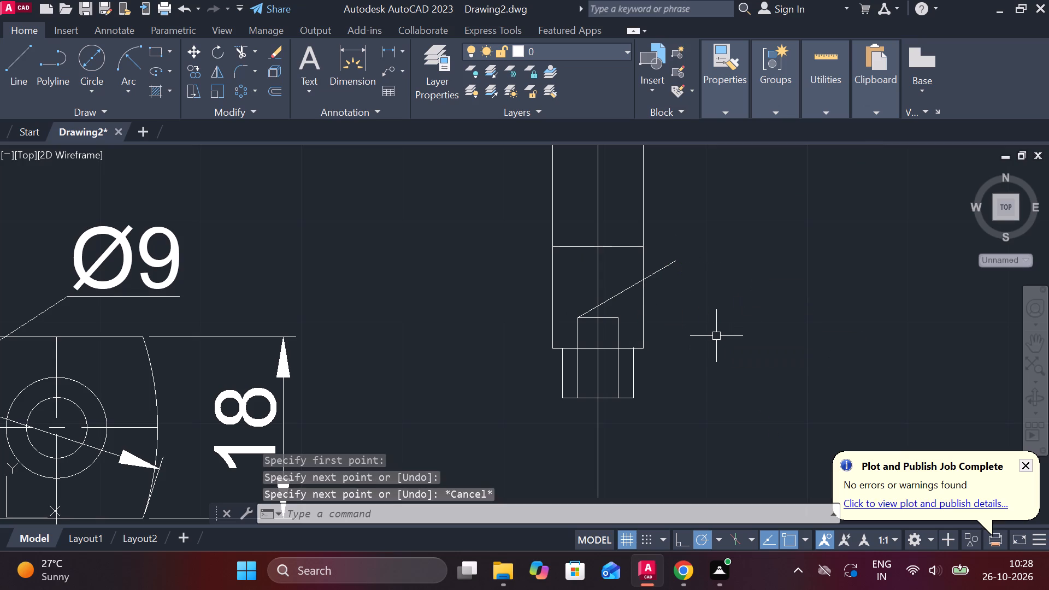
Draw a line about 2.3 units long at 150° from the inner hole's upper-right corner to the sloped line's intersection with the centreline.
click(25, 70)
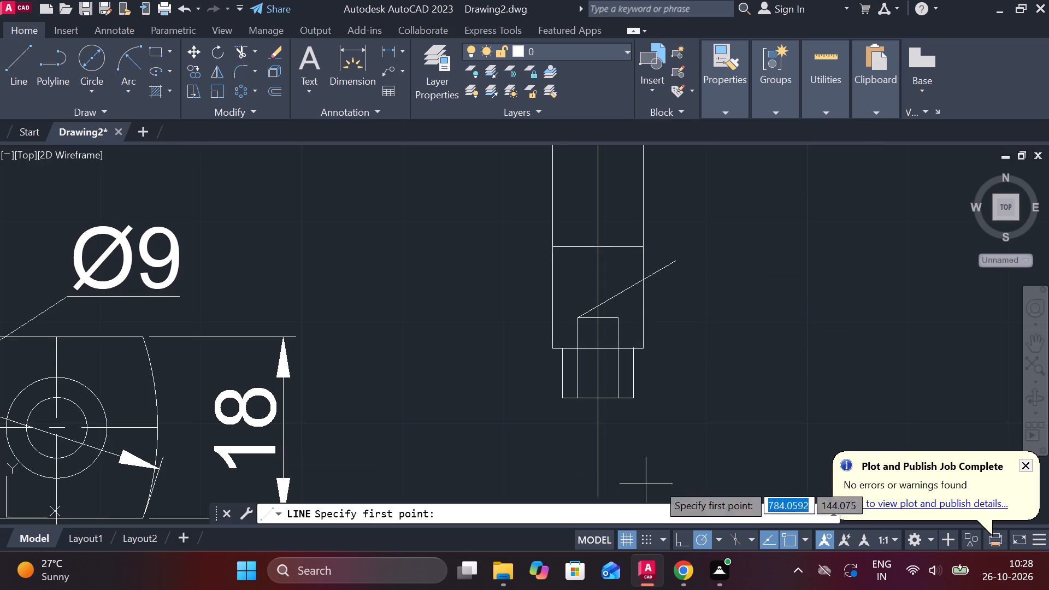
click(619, 316)
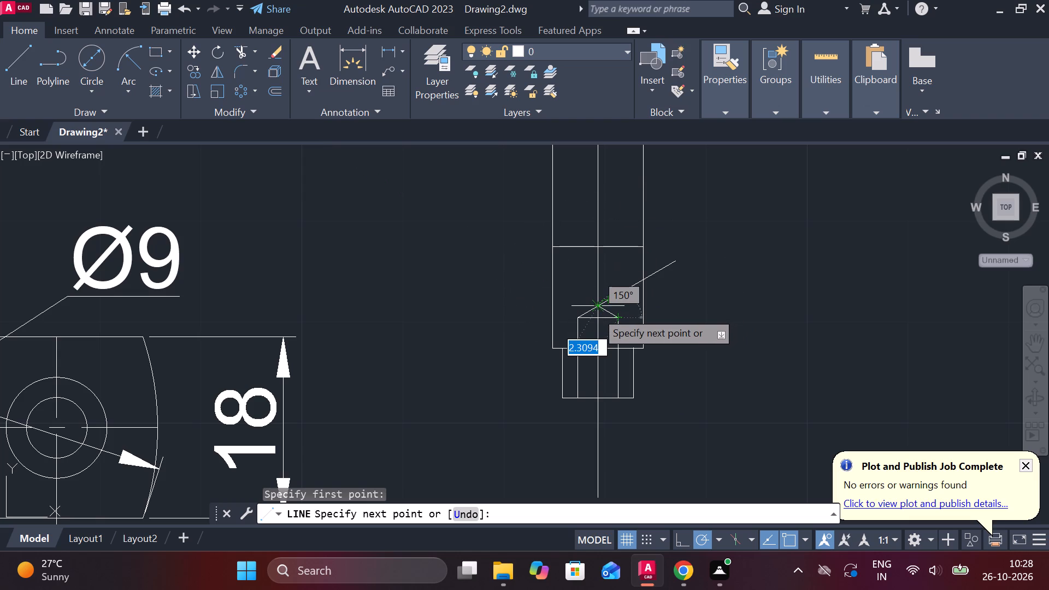
scroll(596, 311, up, 3)
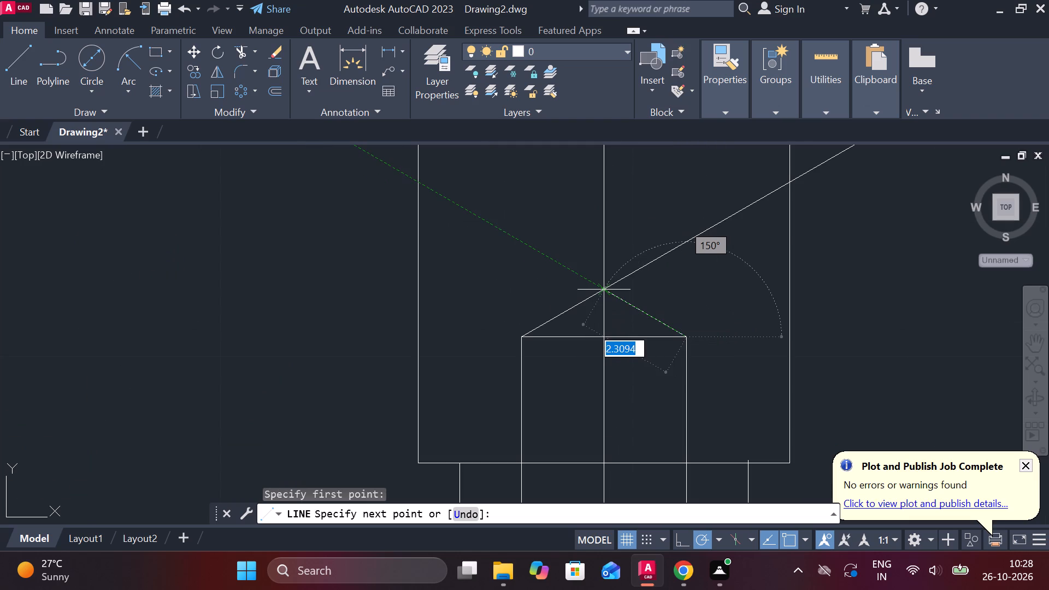
click(599, 285)
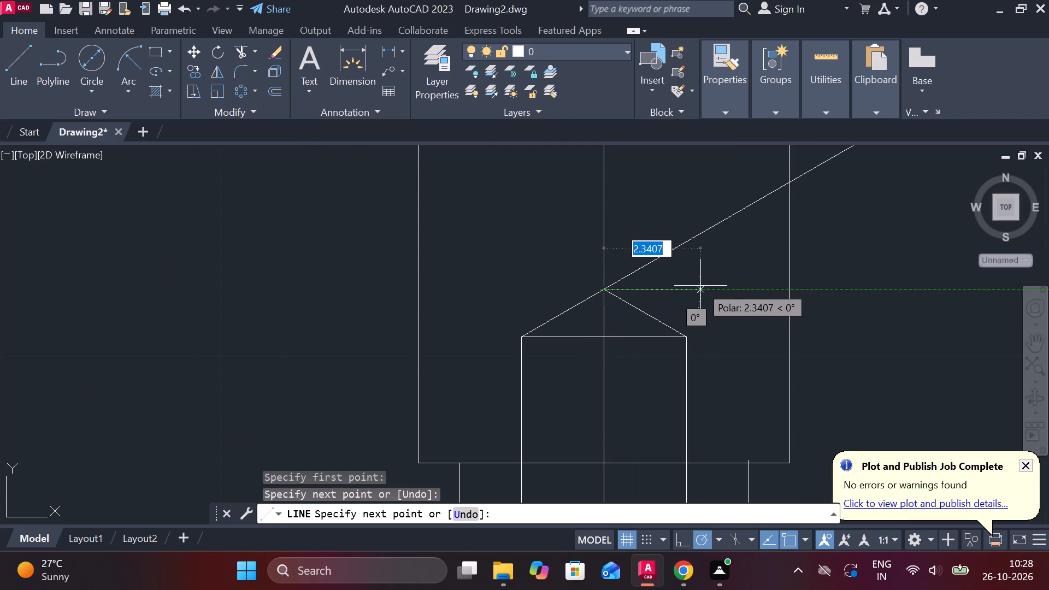
key(Escape)
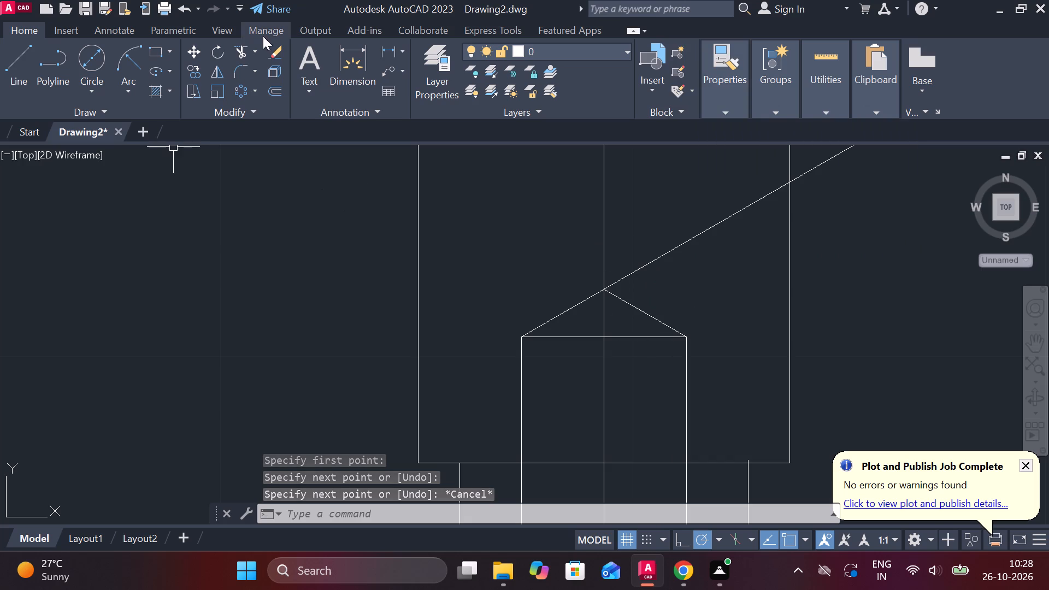
Trim away the 30° sloped line beyond the centreline, both inside and outside the pin's right edge, leaving the cone tip.
click(241, 54)
click(717, 223)
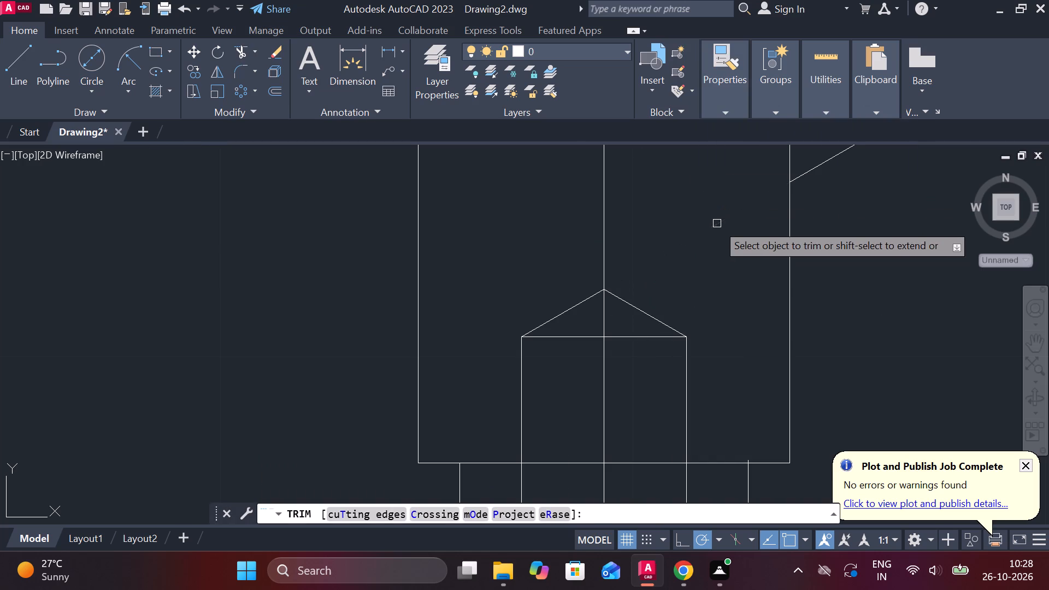
click(818, 166)
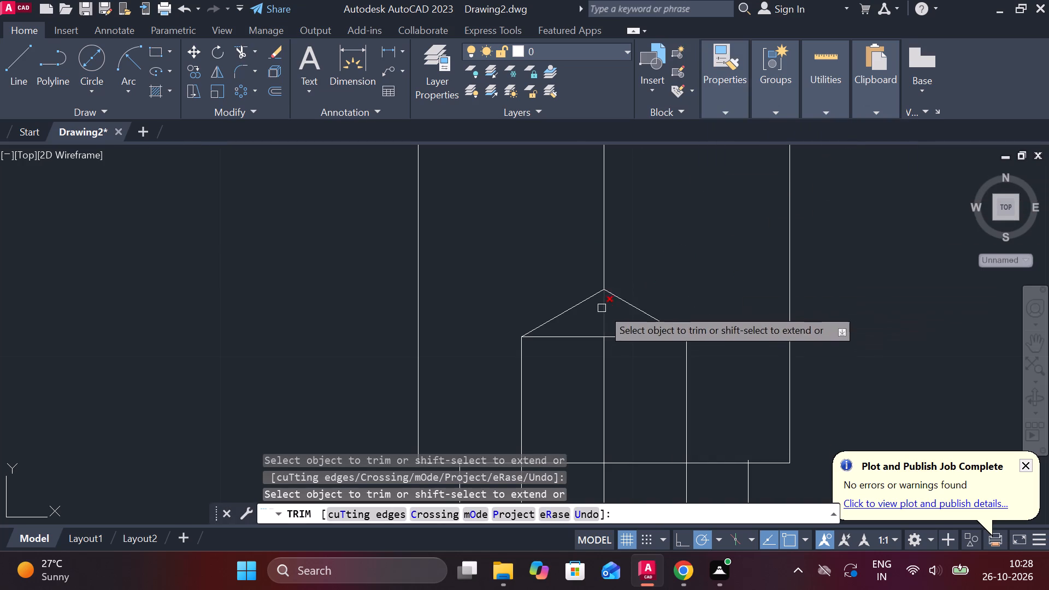
scroll(603, 308, up, 3)
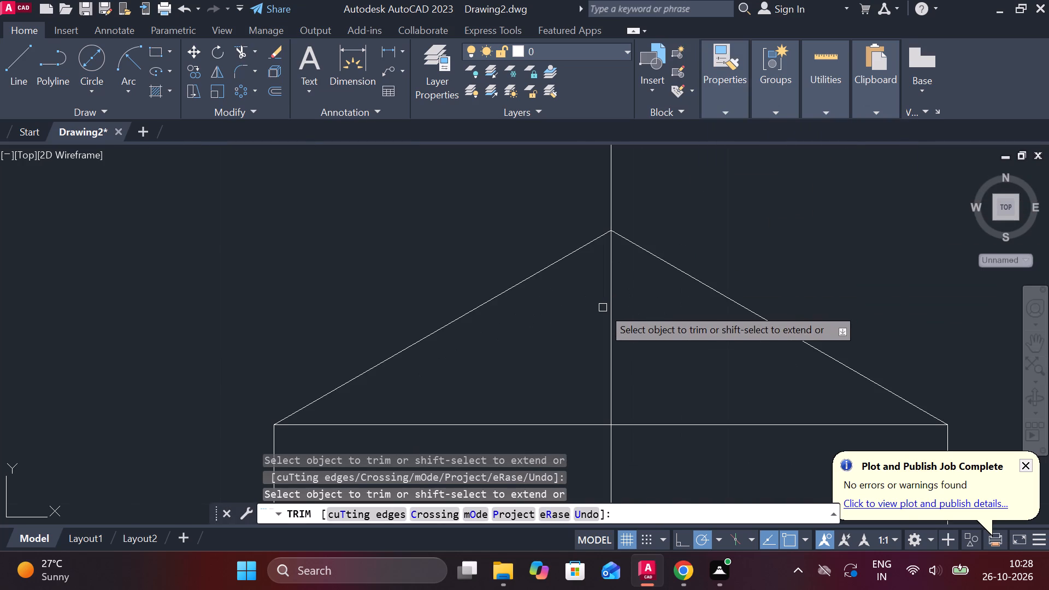
scroll(705, 225, down, 3)
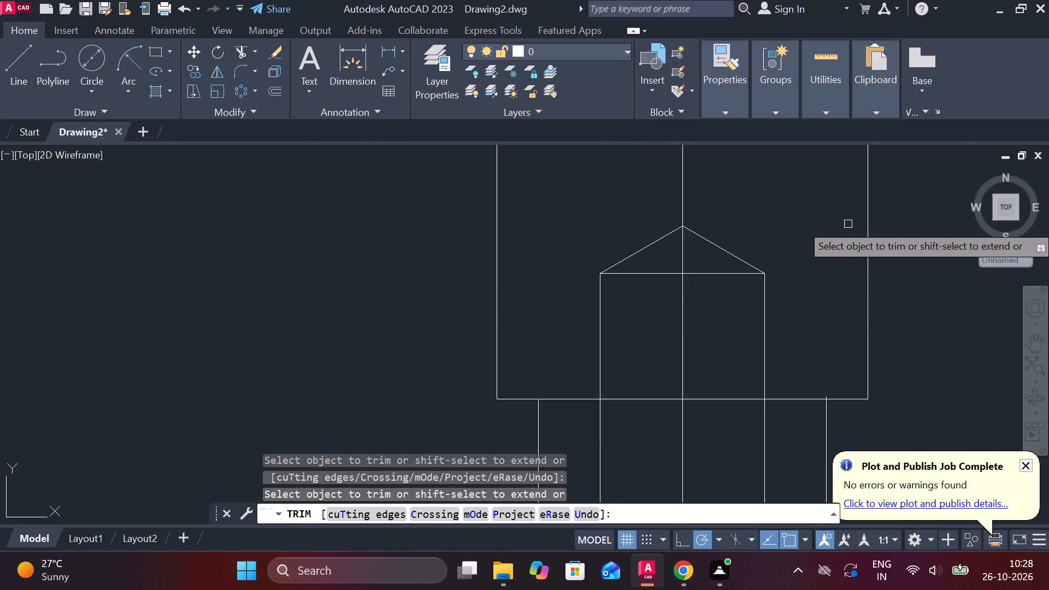
key(Escape)
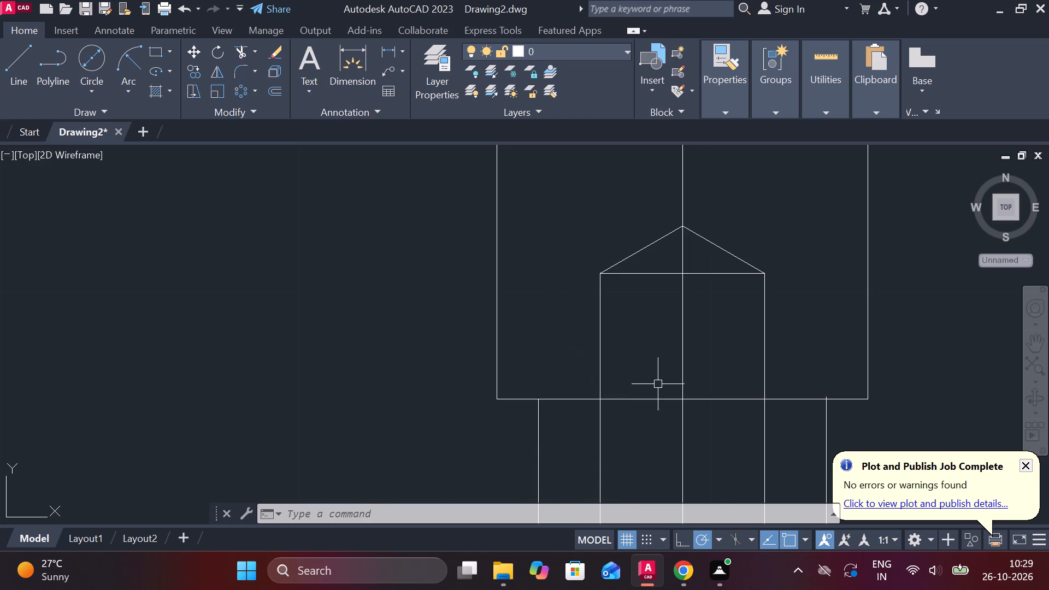
Copy the inner hole's right vertical line 0.5 units to the left, towards the centreline.
scroll(658, 384, down, 2)
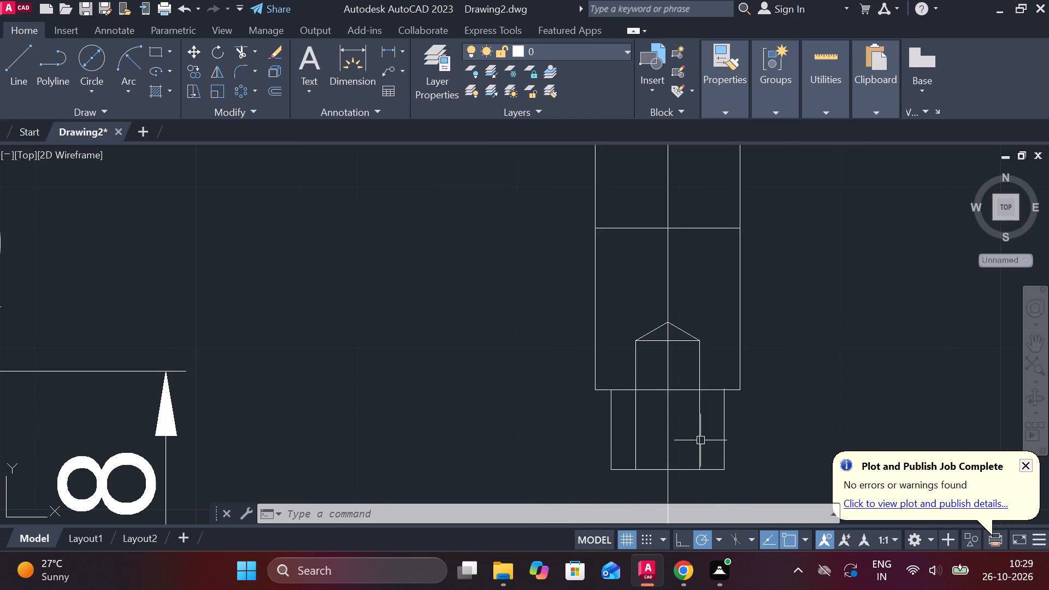
click(699, 440)
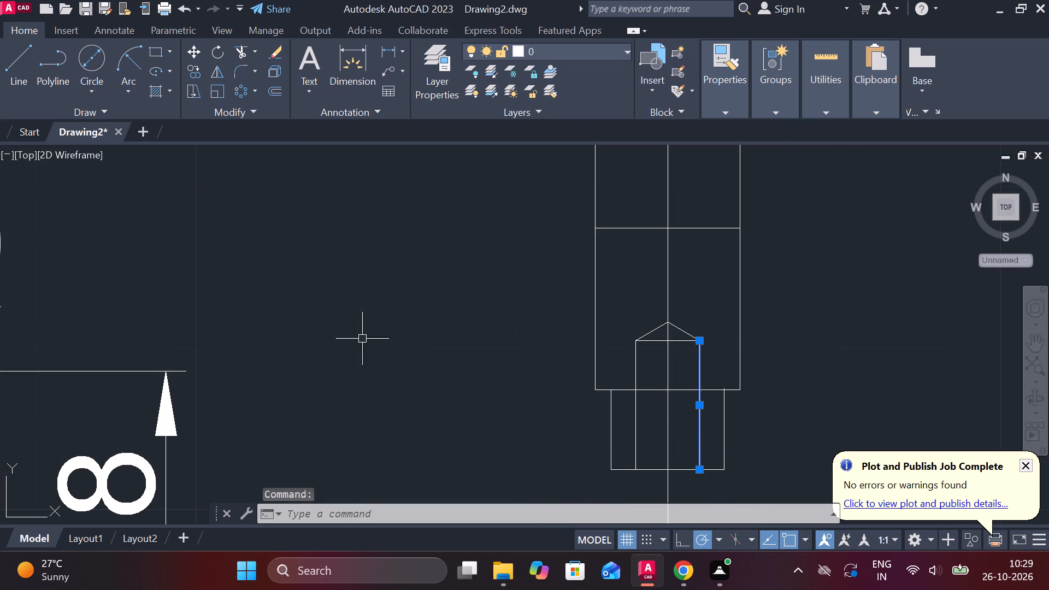
text(CO)
key(Return)
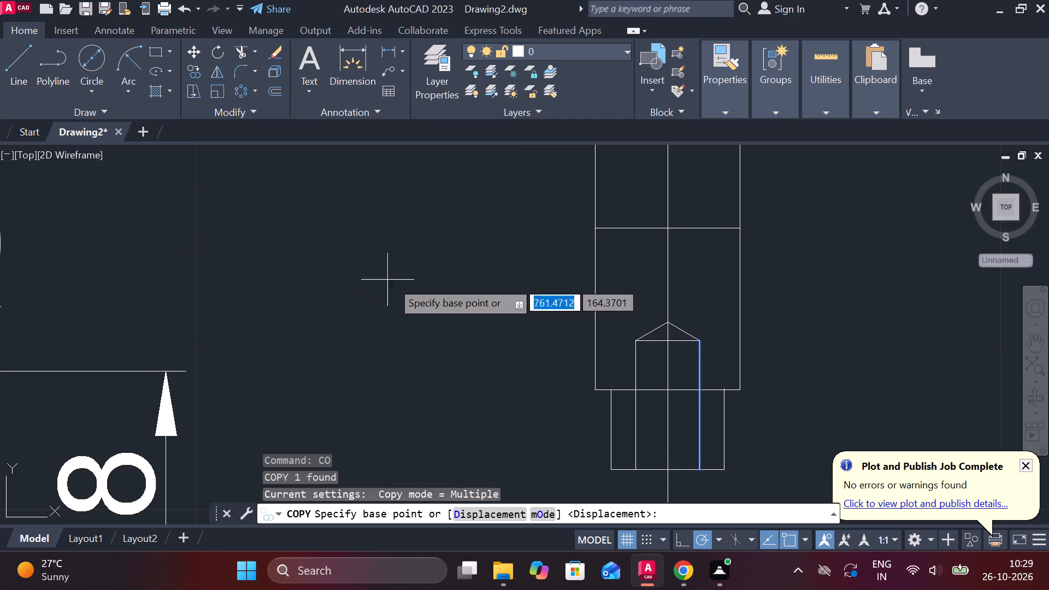
click(700, 404)
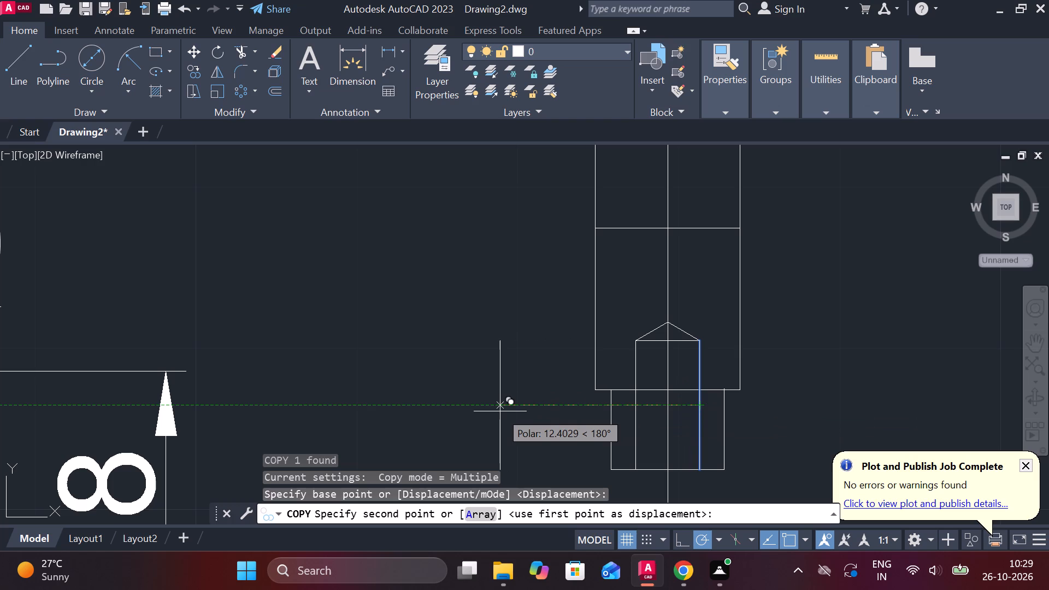
text(0.5)
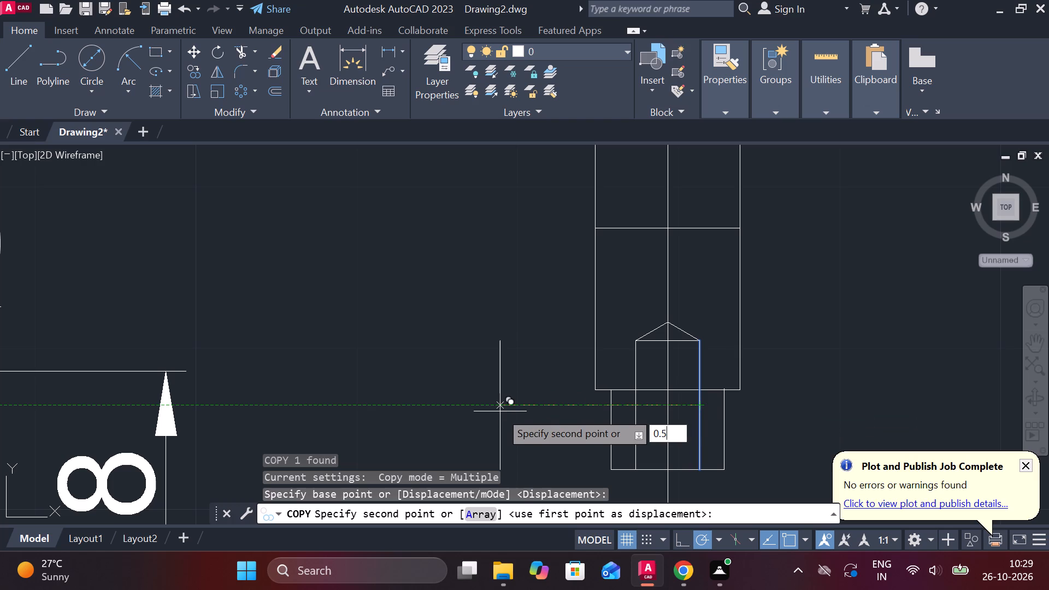
key(Return)
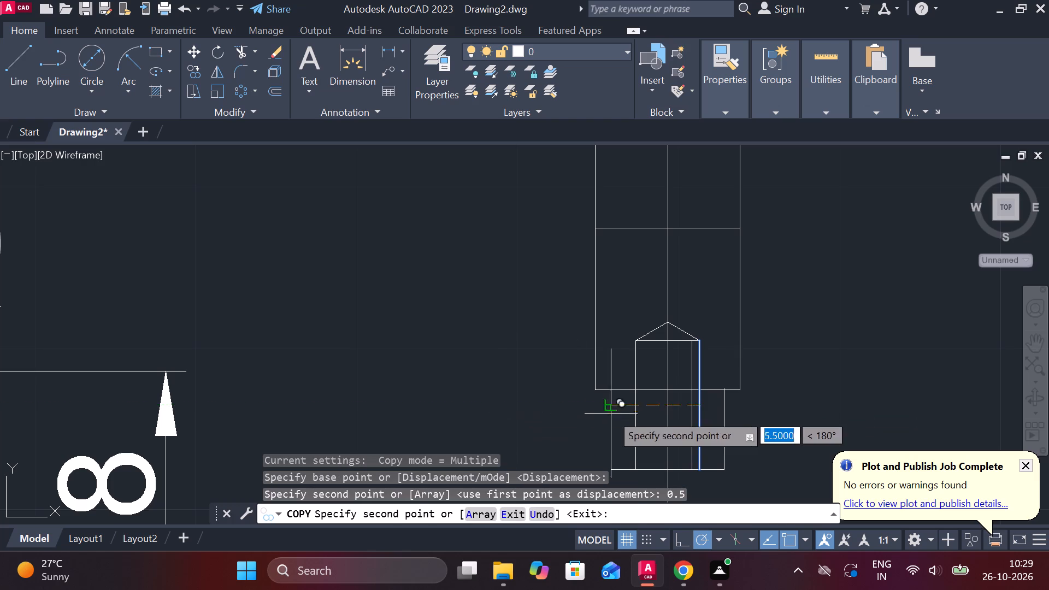
key(Escape)
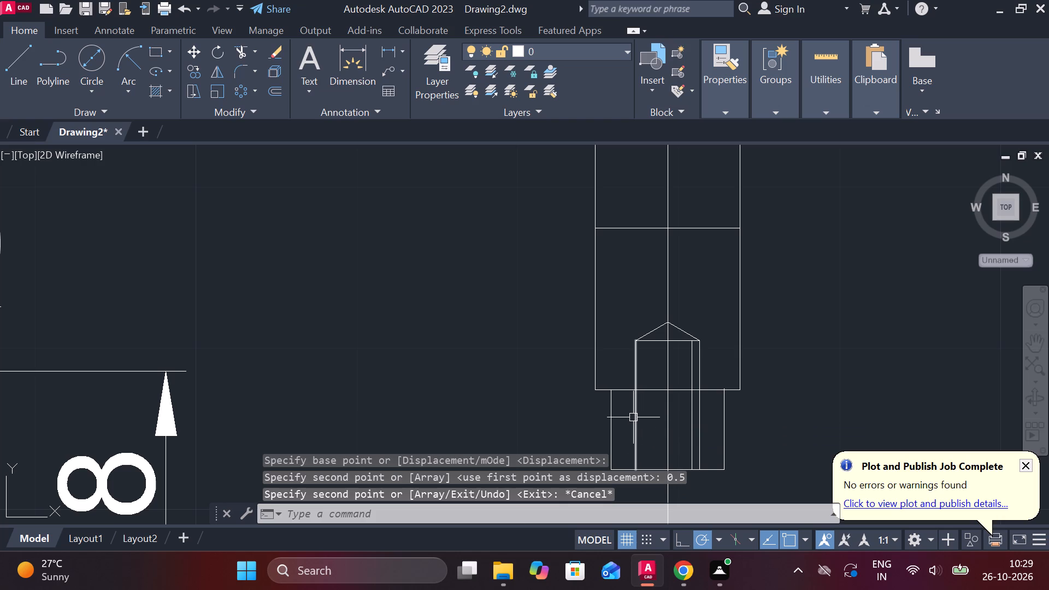
Copy the inner hole's left vertical line 0.5 units to the right, towards the centreline.
click(633, 417)
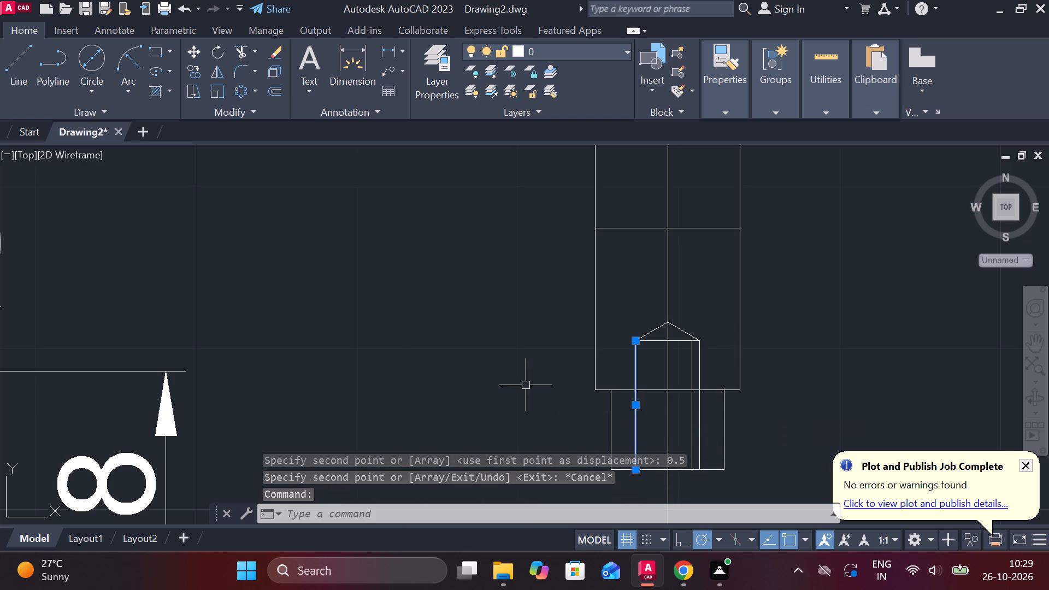
text(CO)
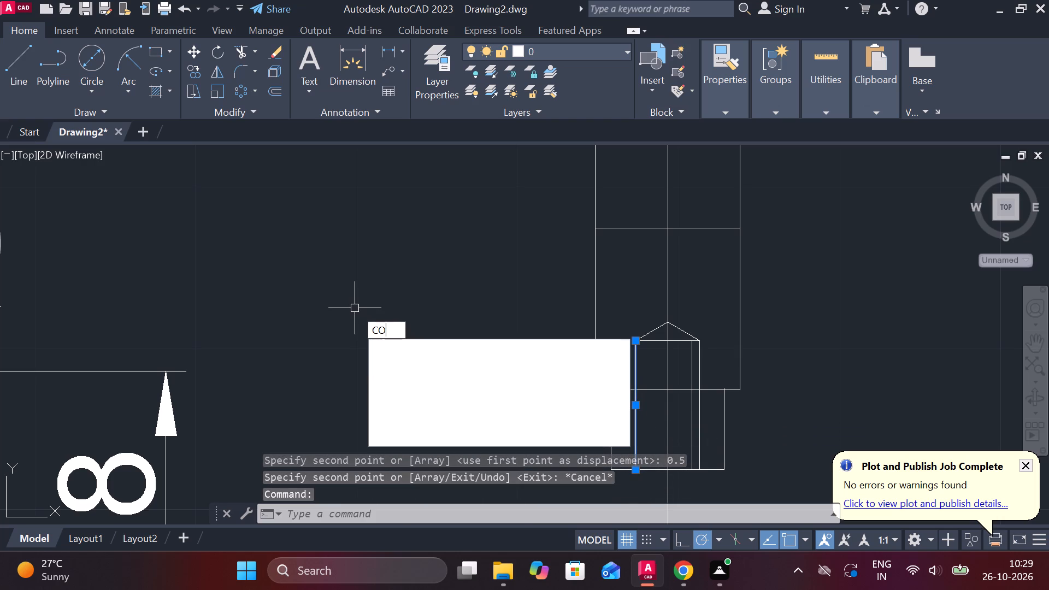
key(Return)
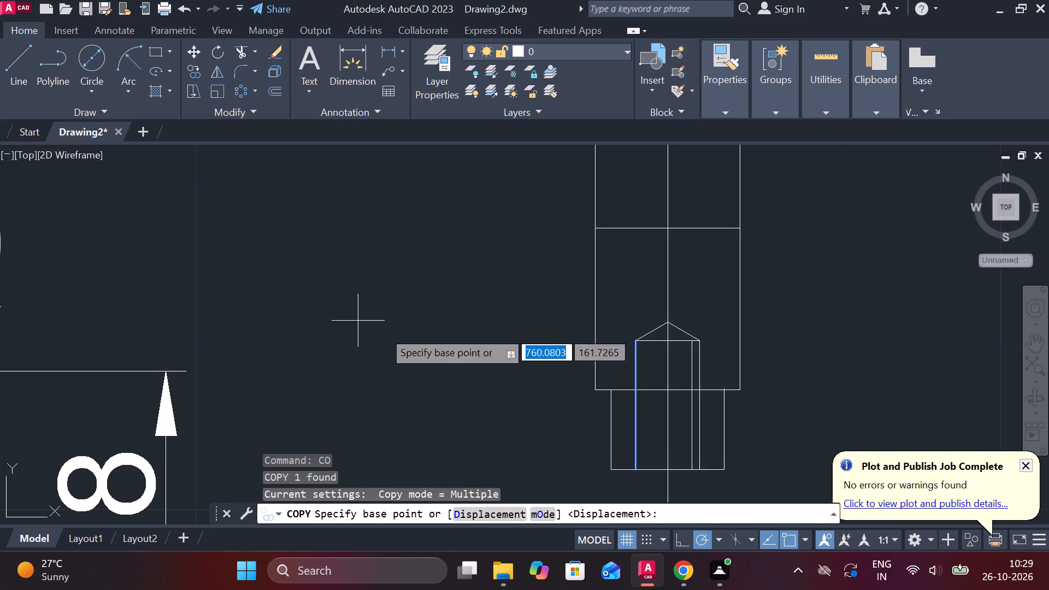
click(634, 404)
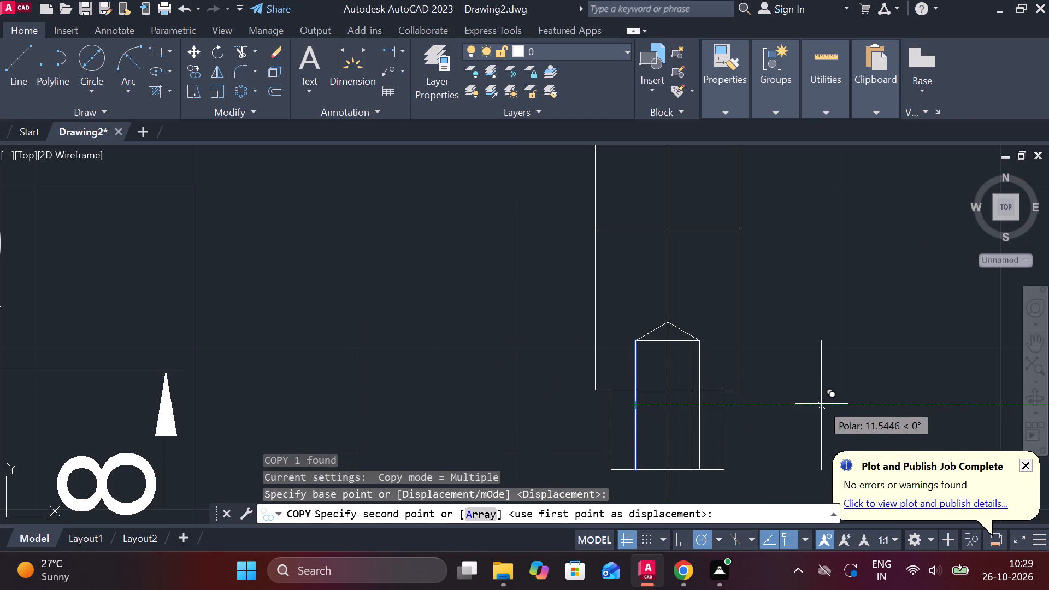
text(0.5)
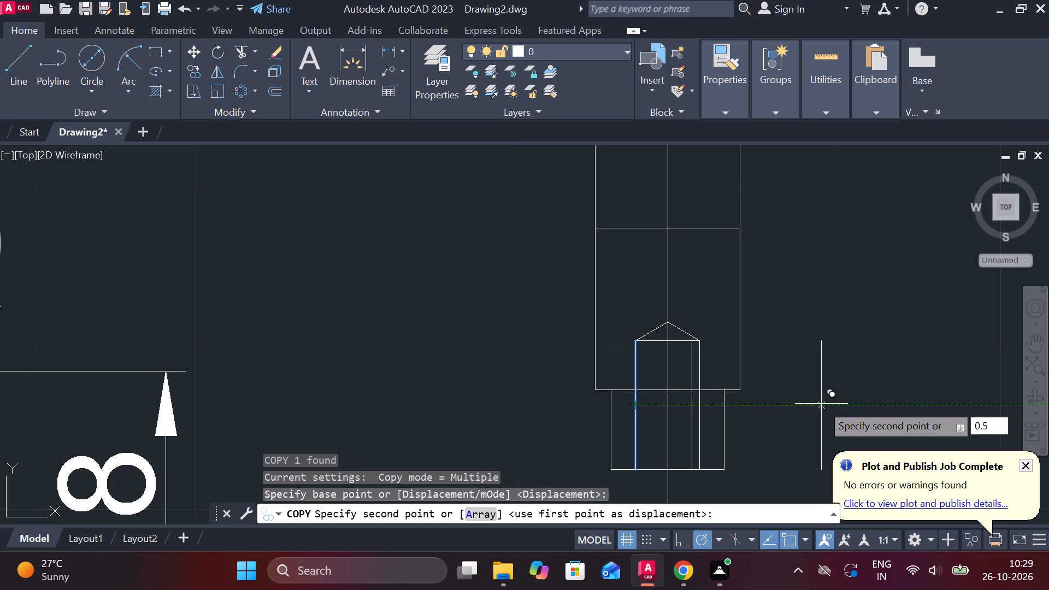
key(Return)
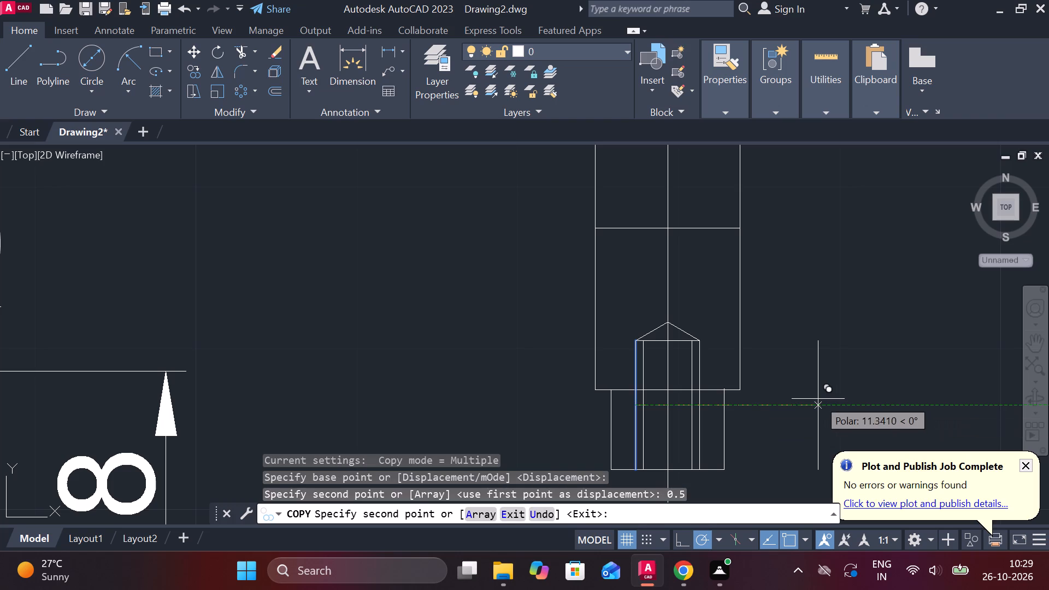
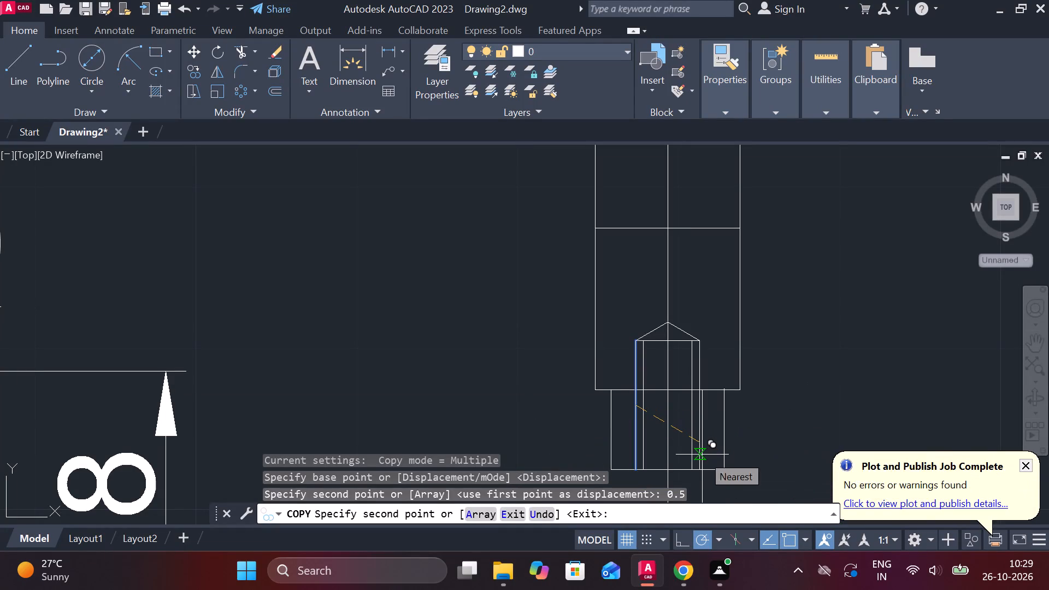
Finish copying the inner hole's left vertical line.
key(Escape)
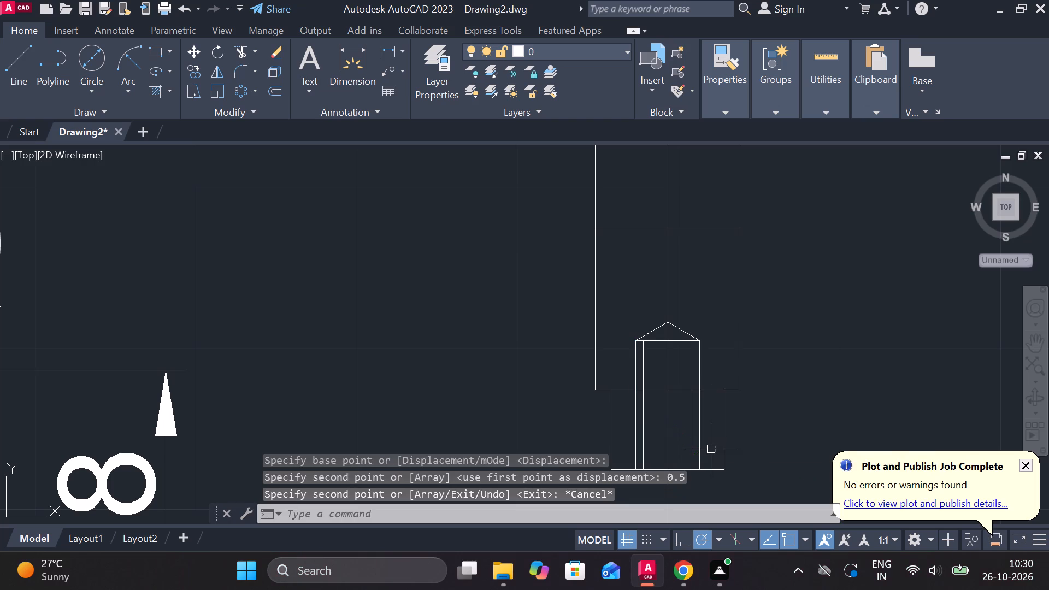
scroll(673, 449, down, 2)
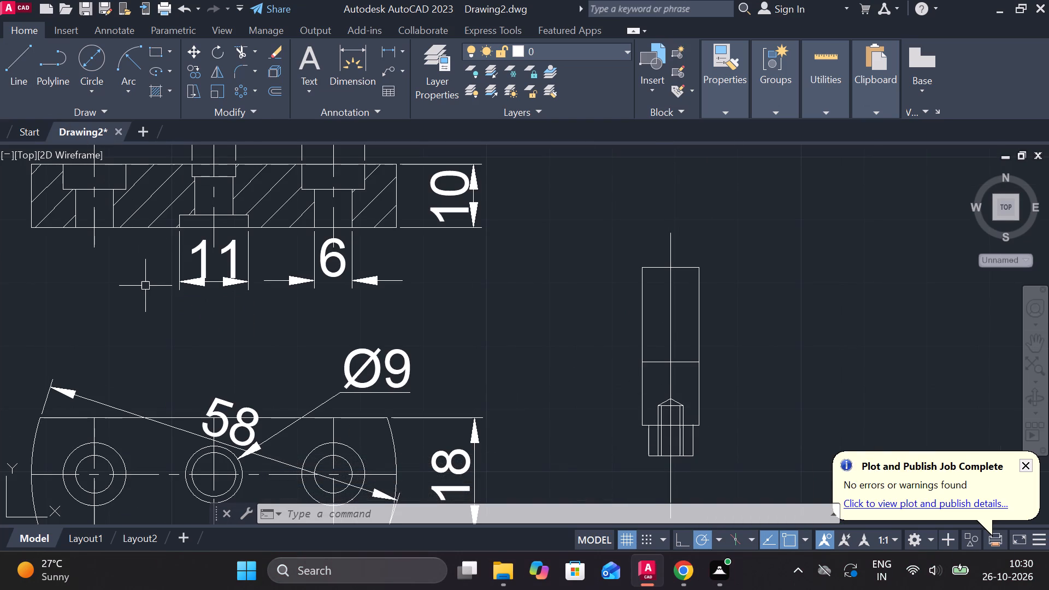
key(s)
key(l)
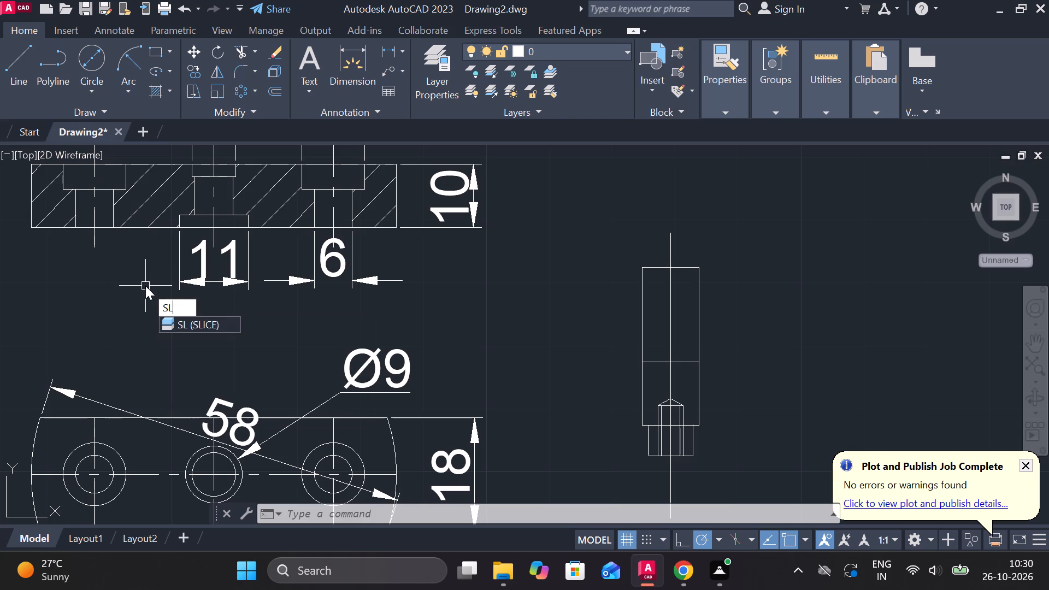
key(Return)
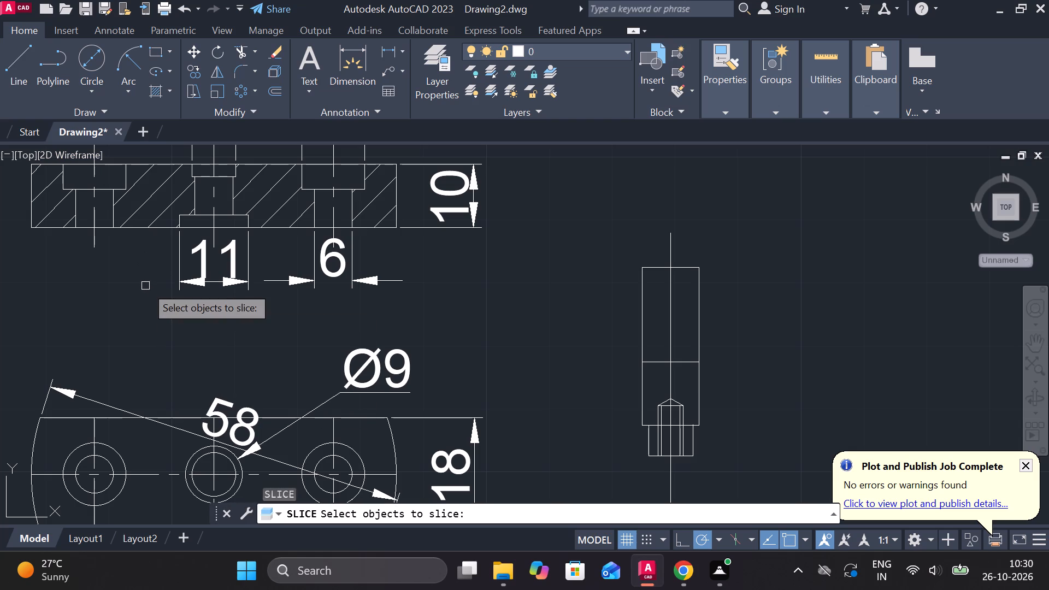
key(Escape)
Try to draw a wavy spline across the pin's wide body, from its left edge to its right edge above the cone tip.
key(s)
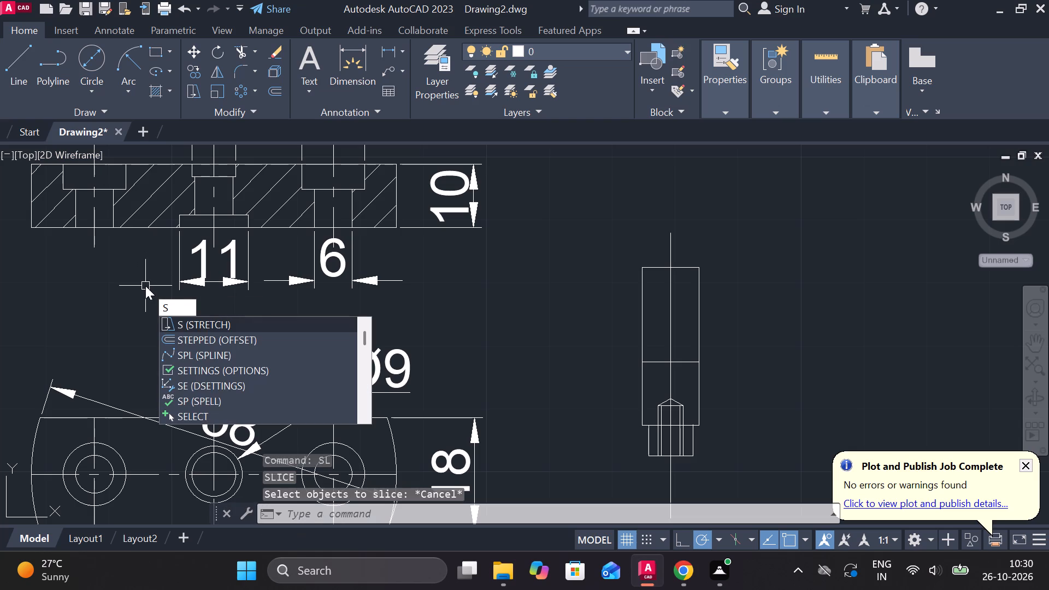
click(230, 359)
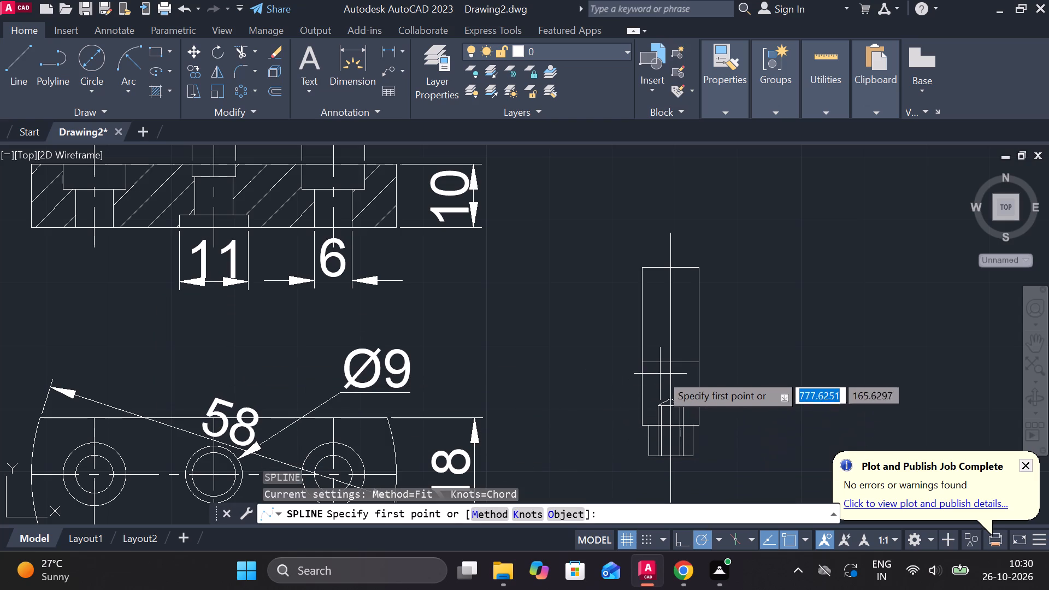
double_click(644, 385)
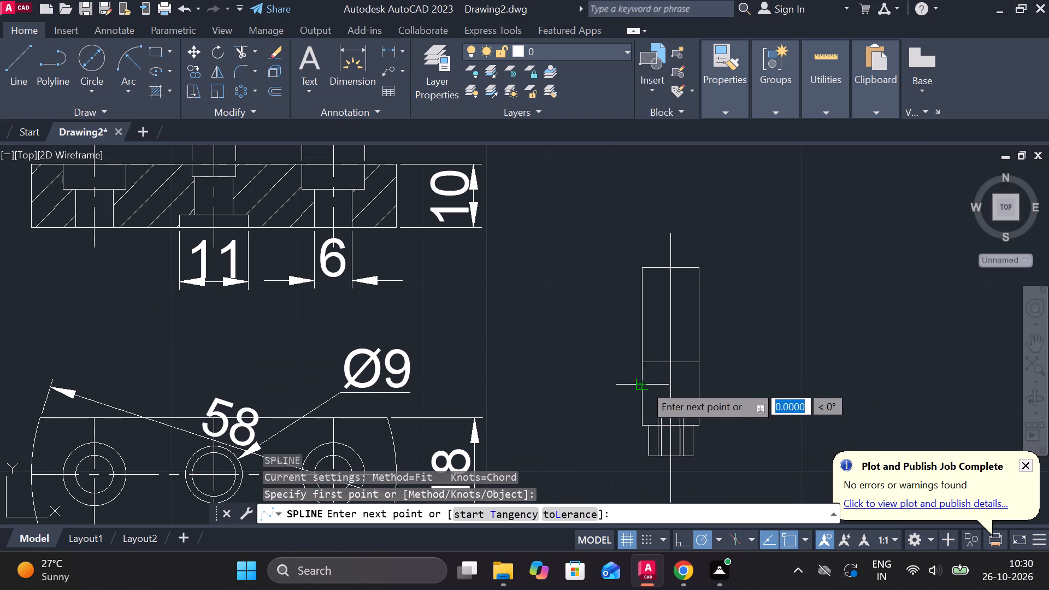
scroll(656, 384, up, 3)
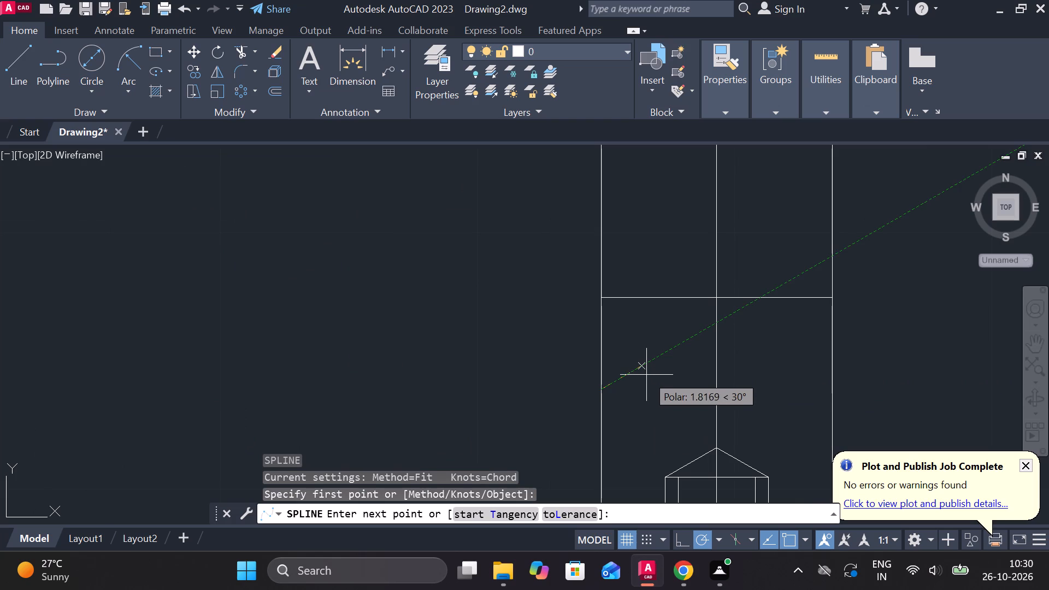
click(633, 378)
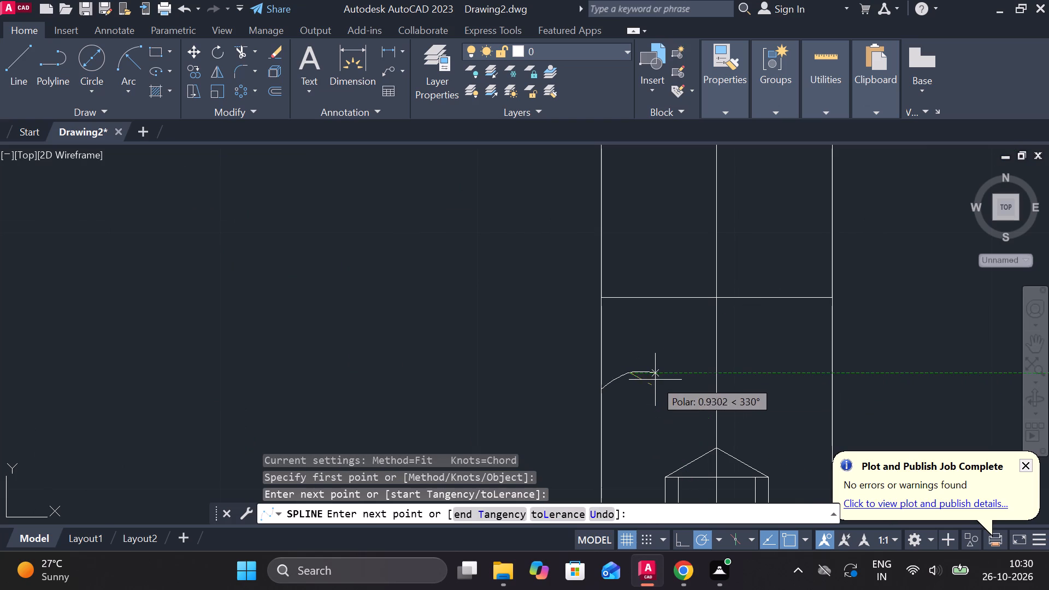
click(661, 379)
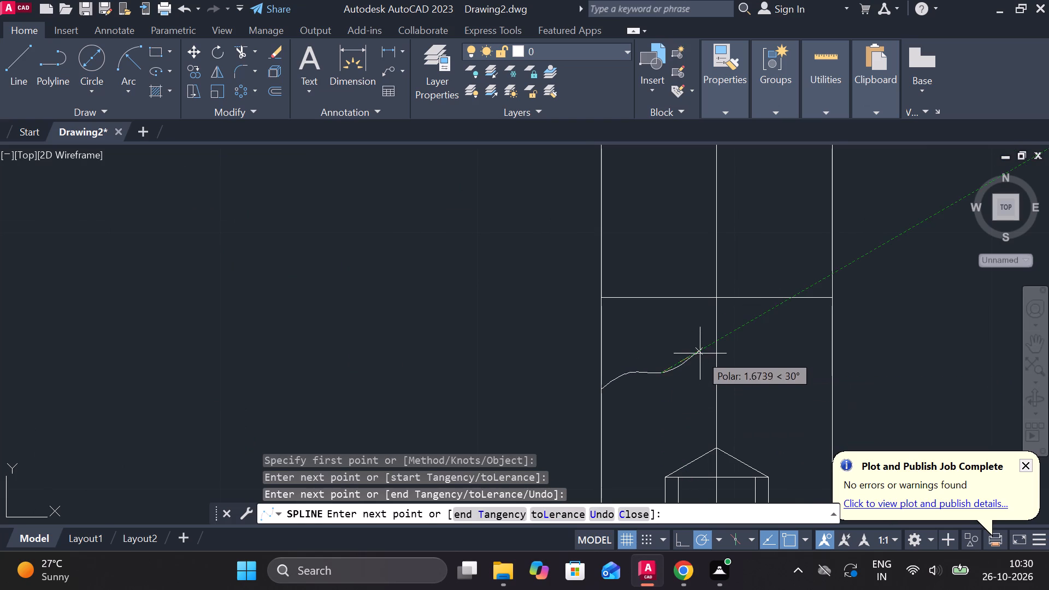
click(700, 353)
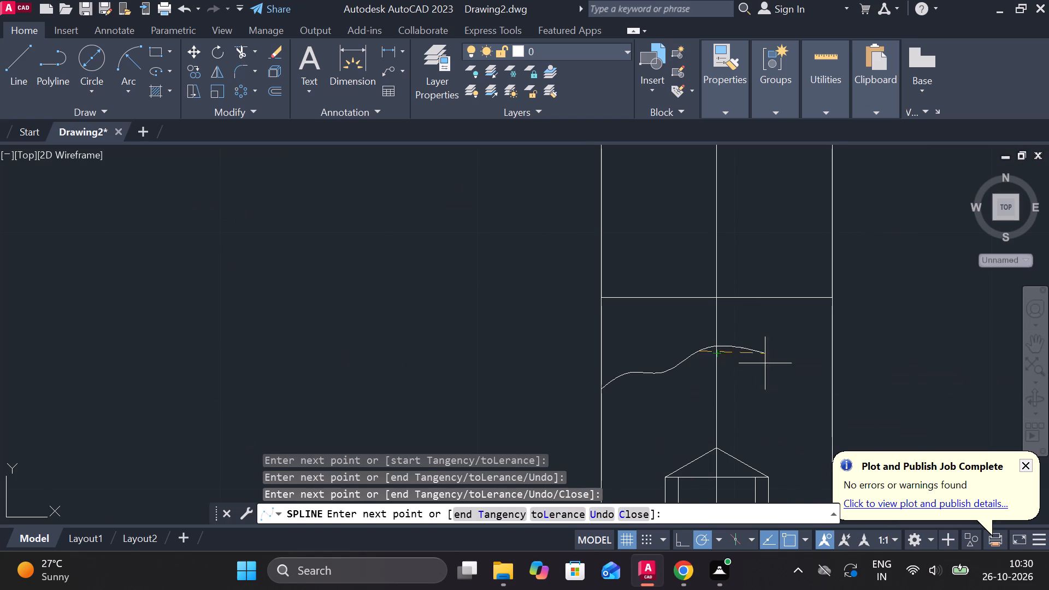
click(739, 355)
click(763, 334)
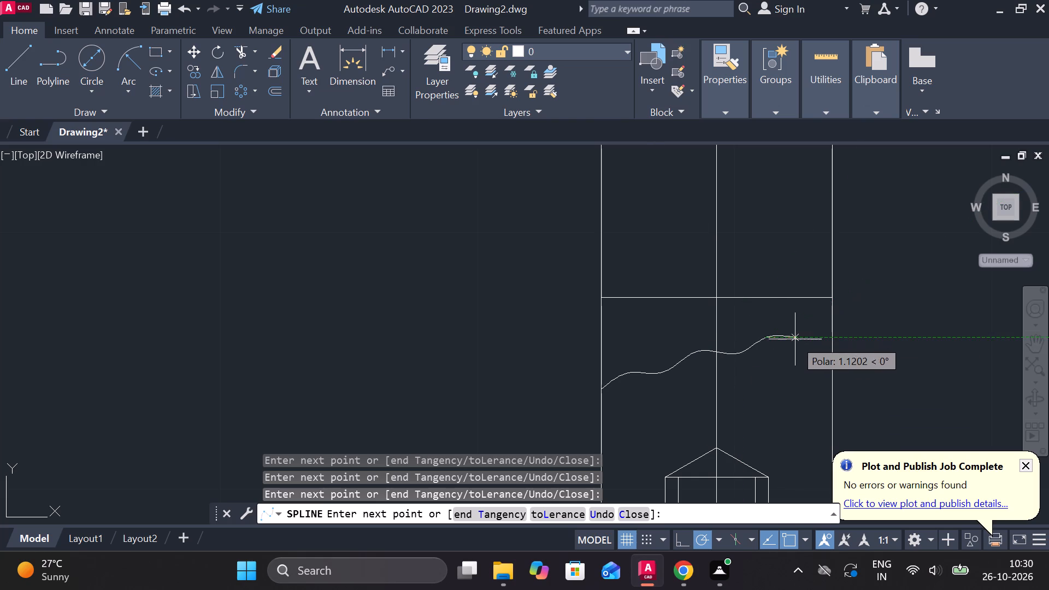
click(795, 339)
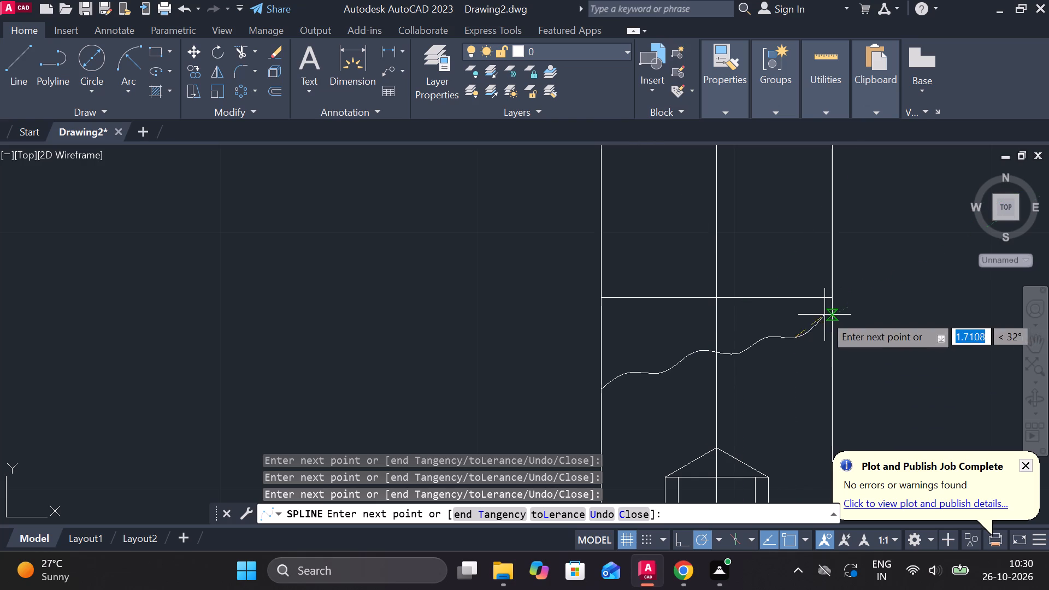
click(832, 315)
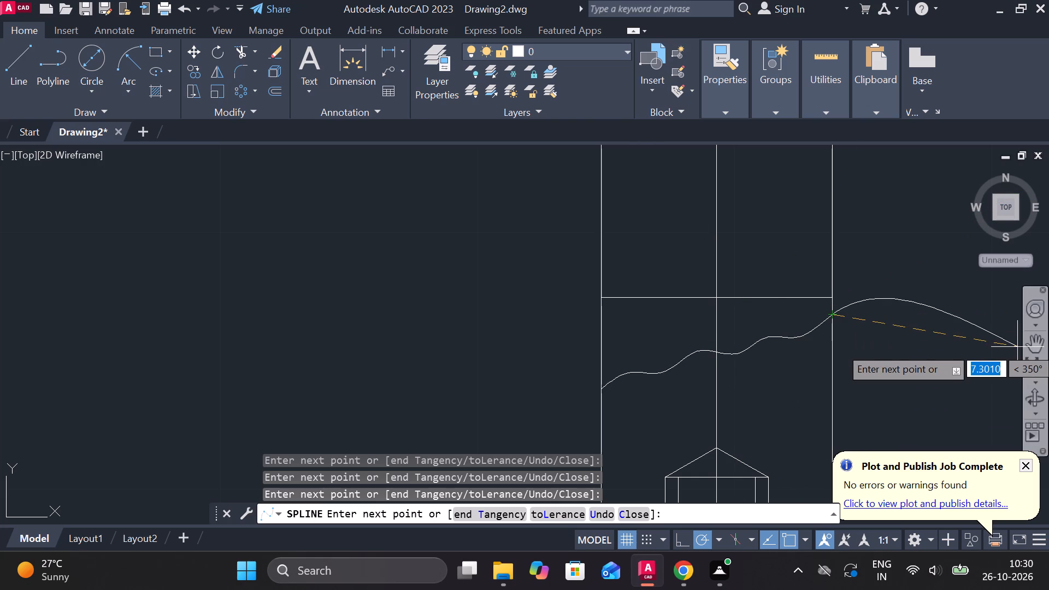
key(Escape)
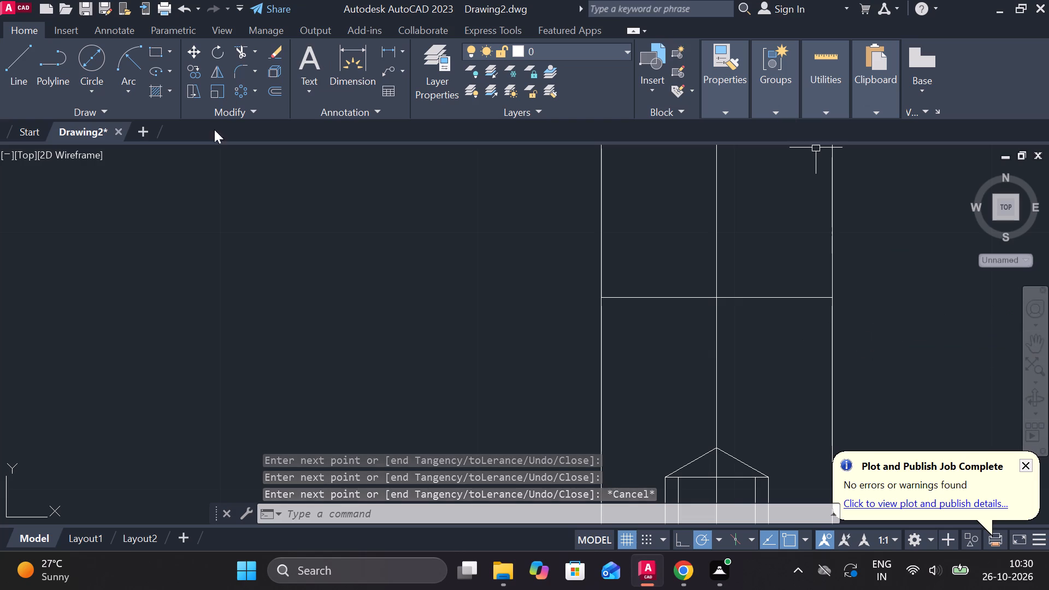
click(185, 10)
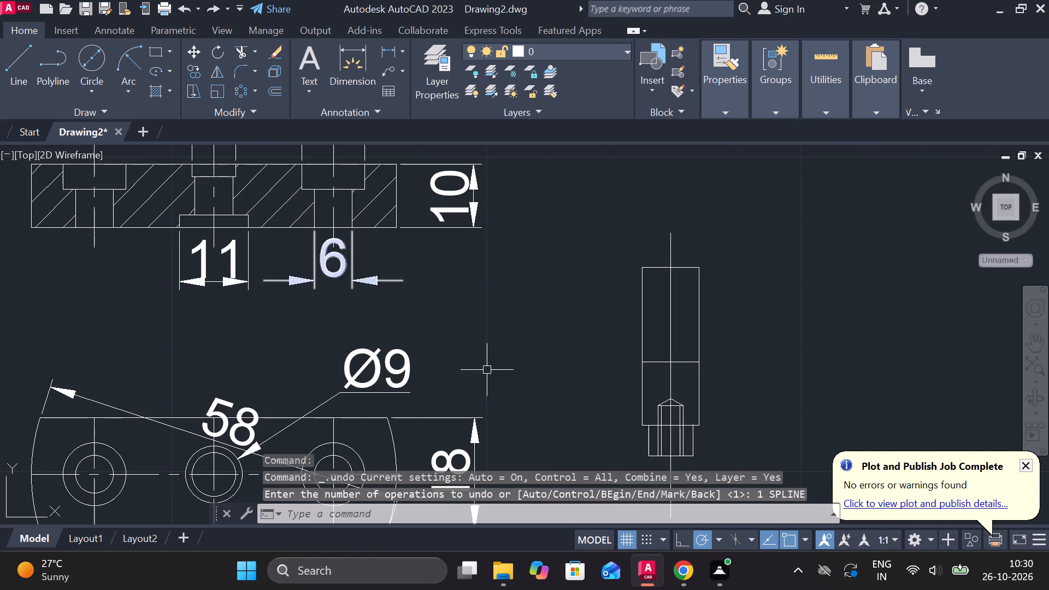
Draw a wavy break-line spline from the pin body's left edge to its right edge, between the horizontal line and the cone tip.
scroll(684, 430, up, 3)
scroll(684, 430, down, 3)
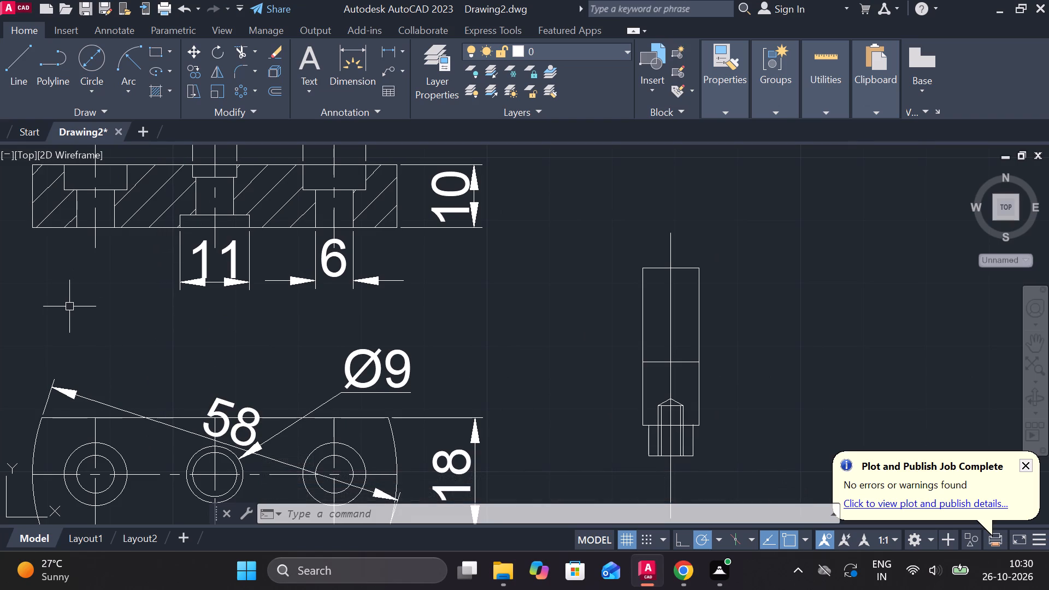
key(s)
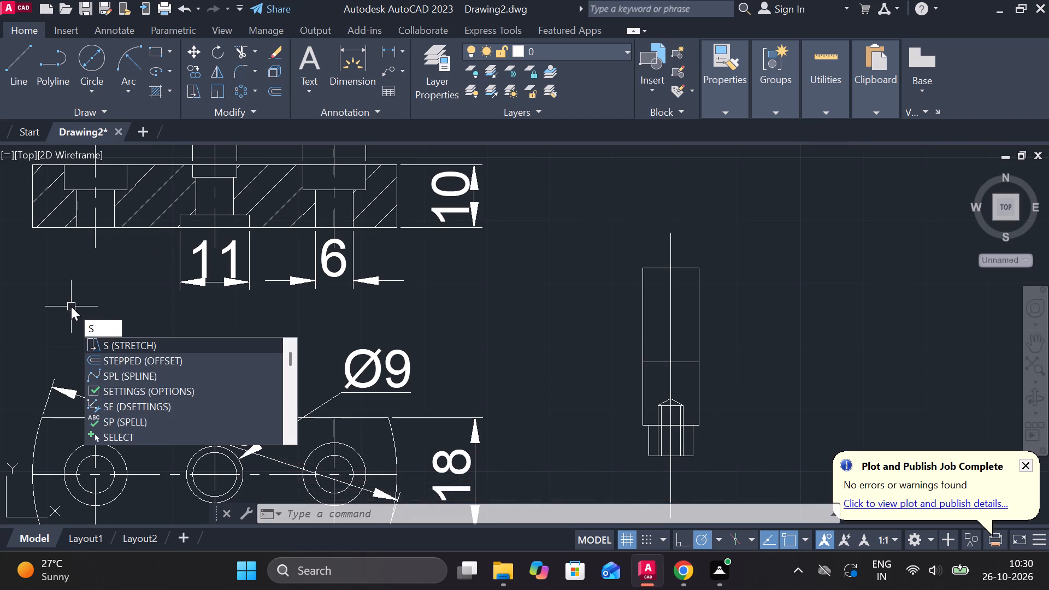
click(130, 374)
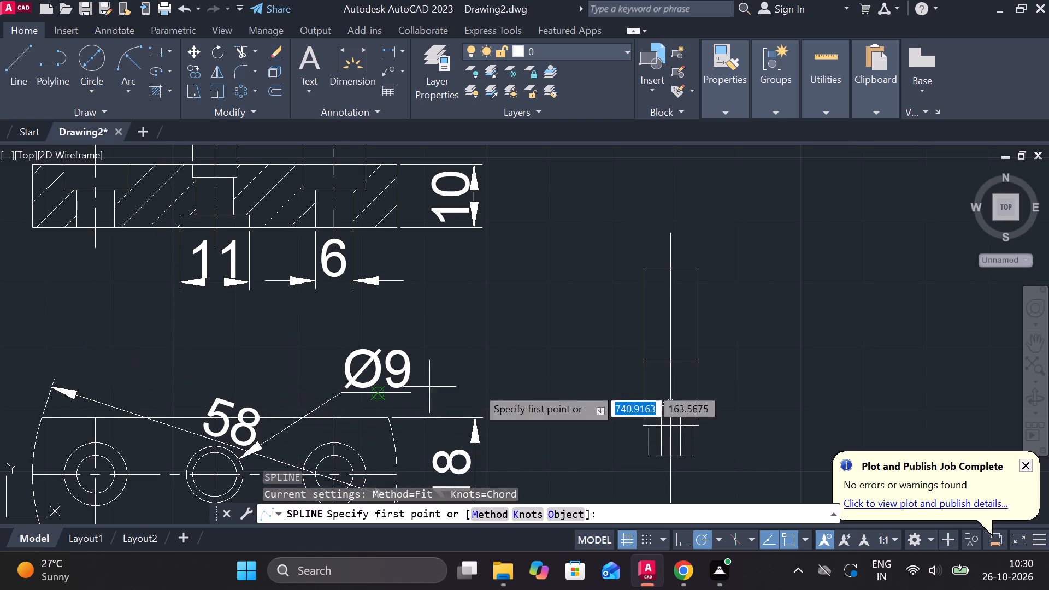
scroll(658, 400, up, 2)
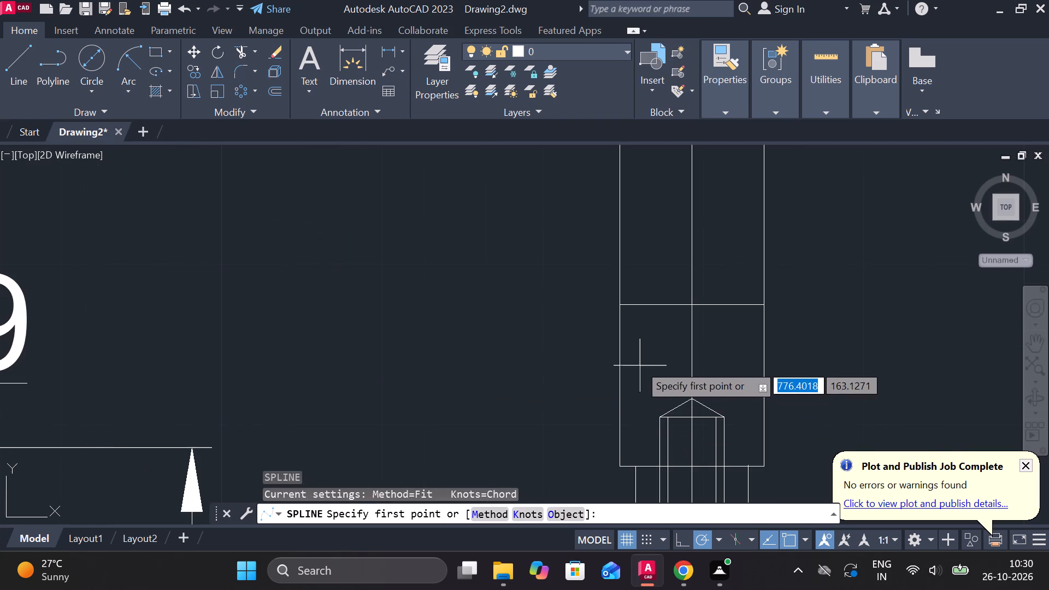
click(620, 356)
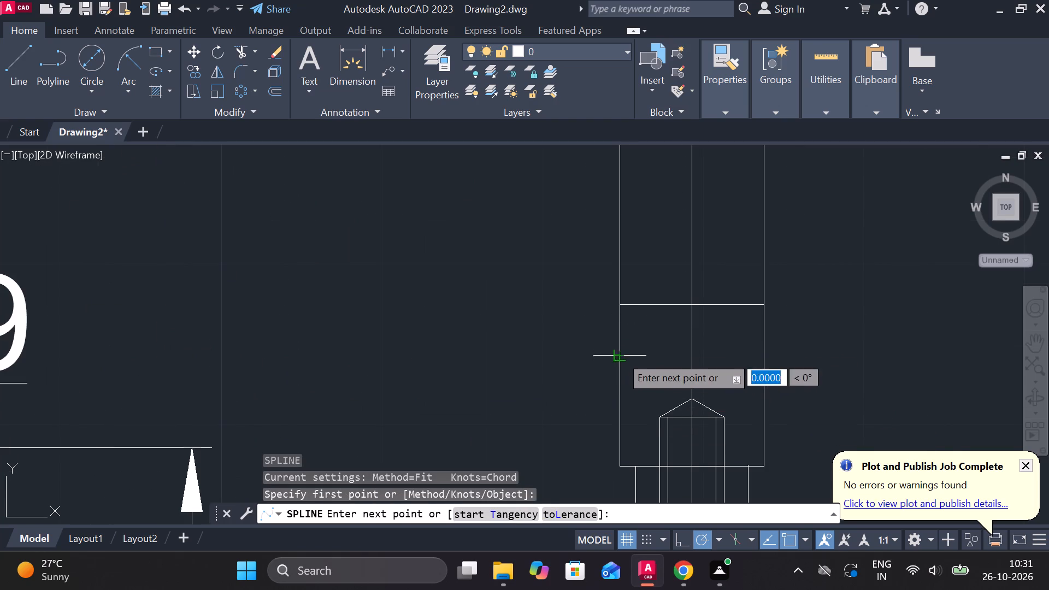
scroll(635, 342, up, 2)
click(635, 342)
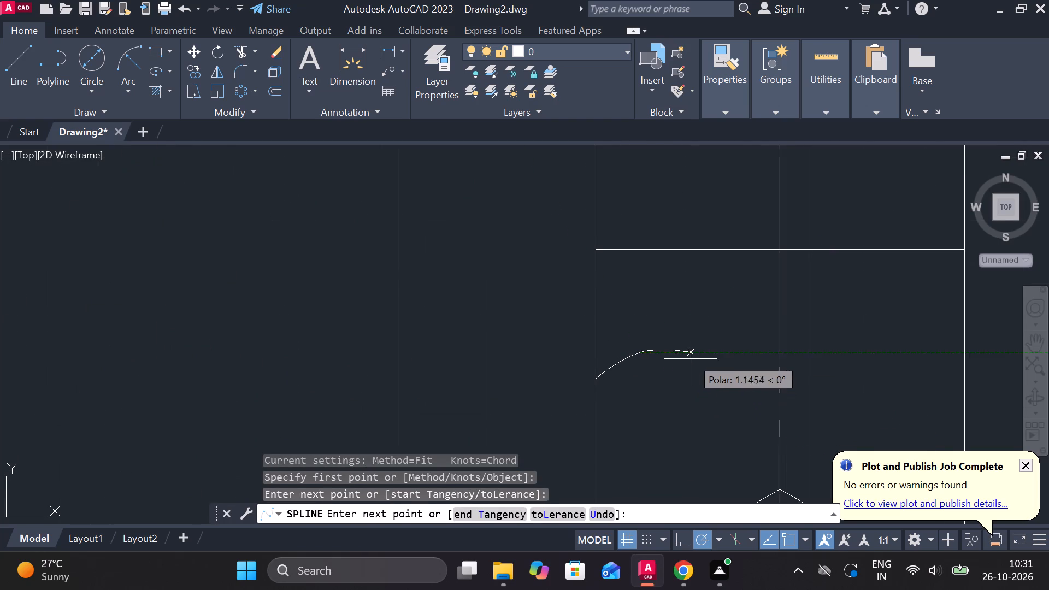
click(692, 358)
click(713, 334)
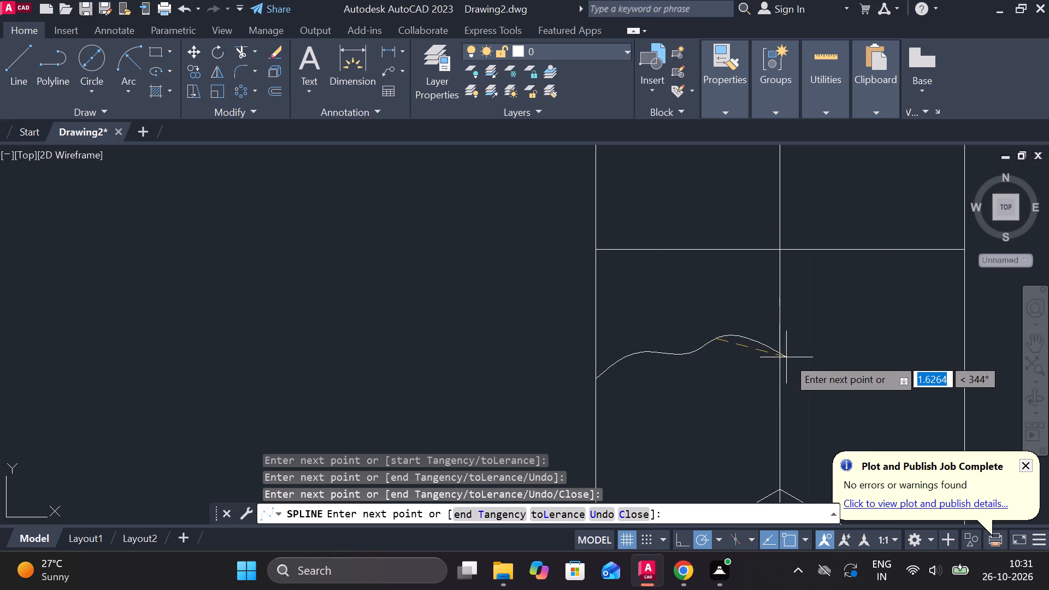
click(805, 355)
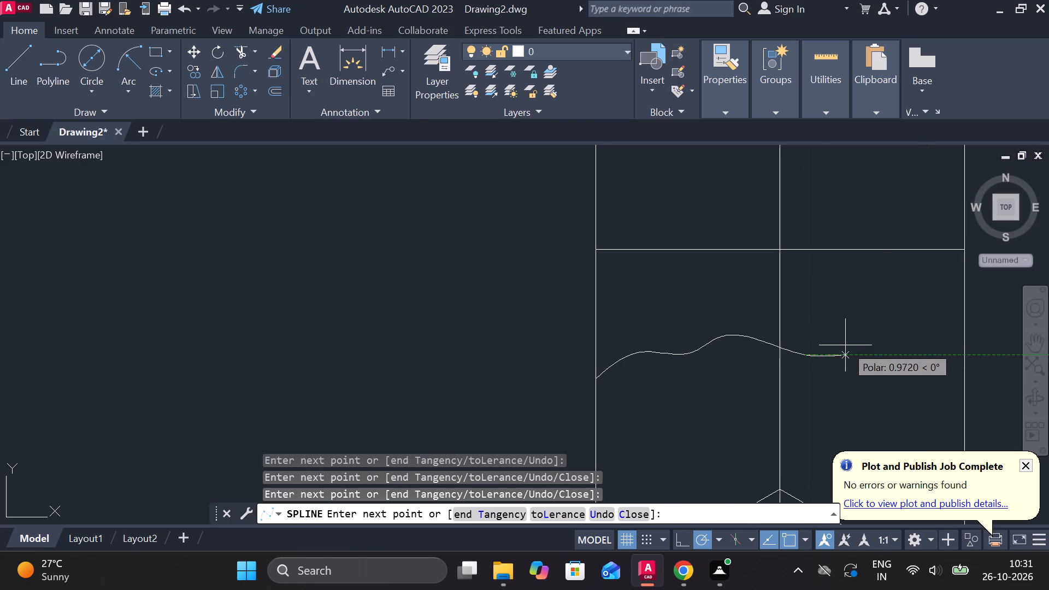
key(ctrl+z)
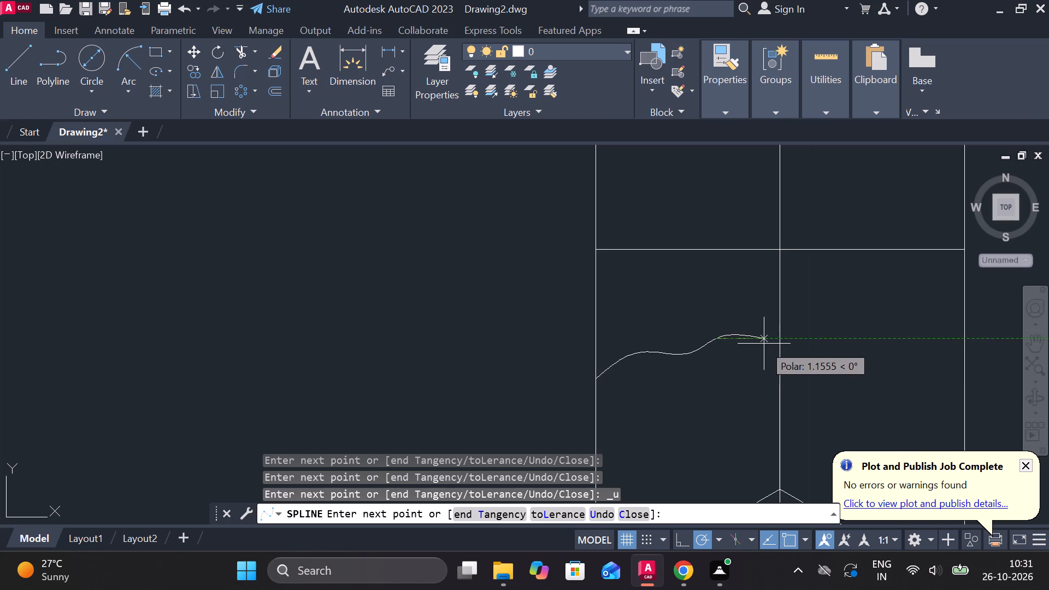
click(764, 344)
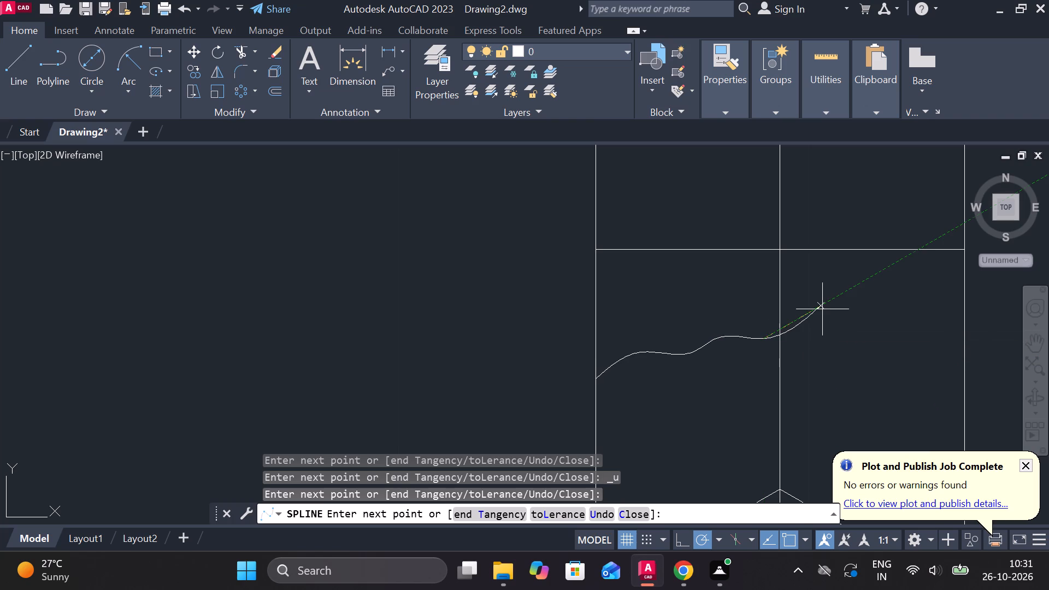
click(826, 322)
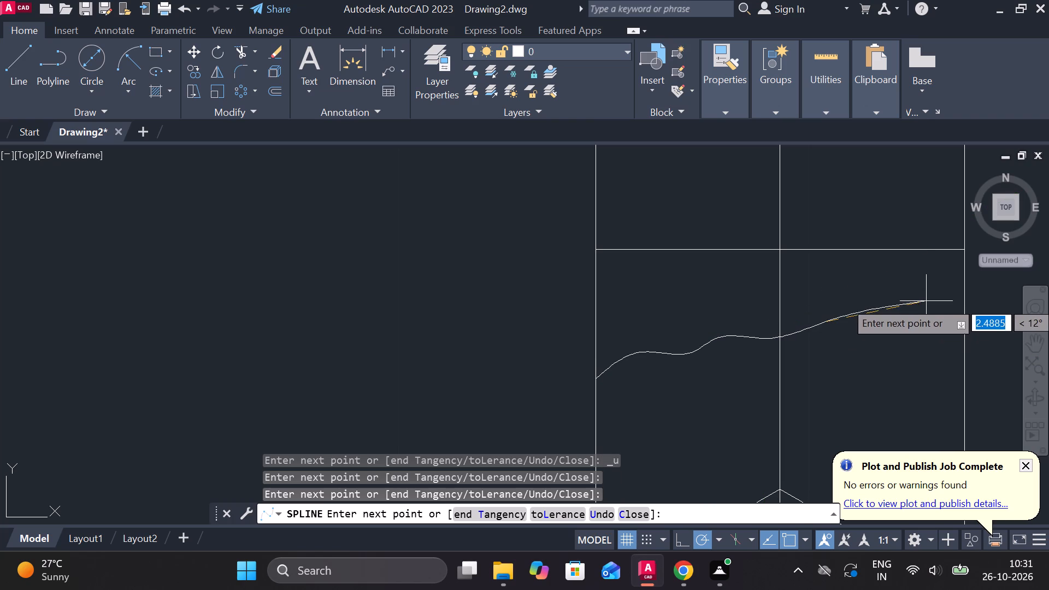
click(863, 329)
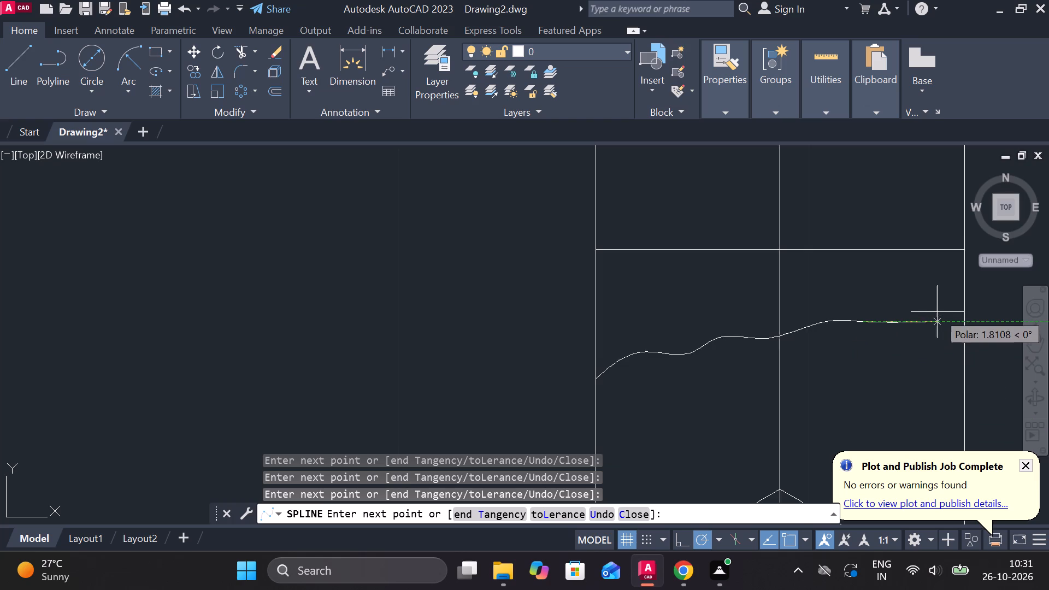
click(926, 300)
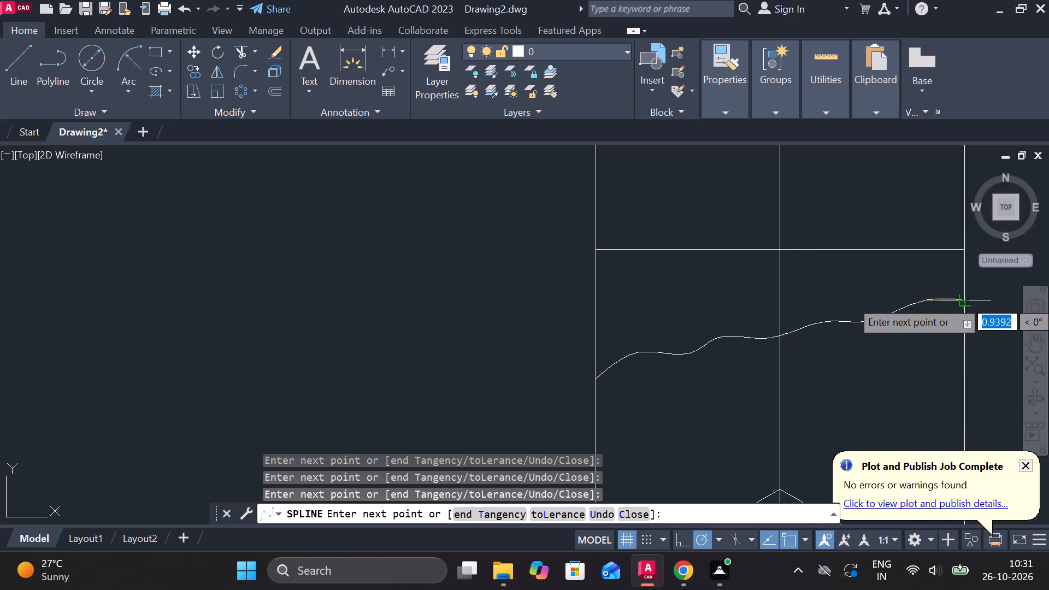
click(961, 300)
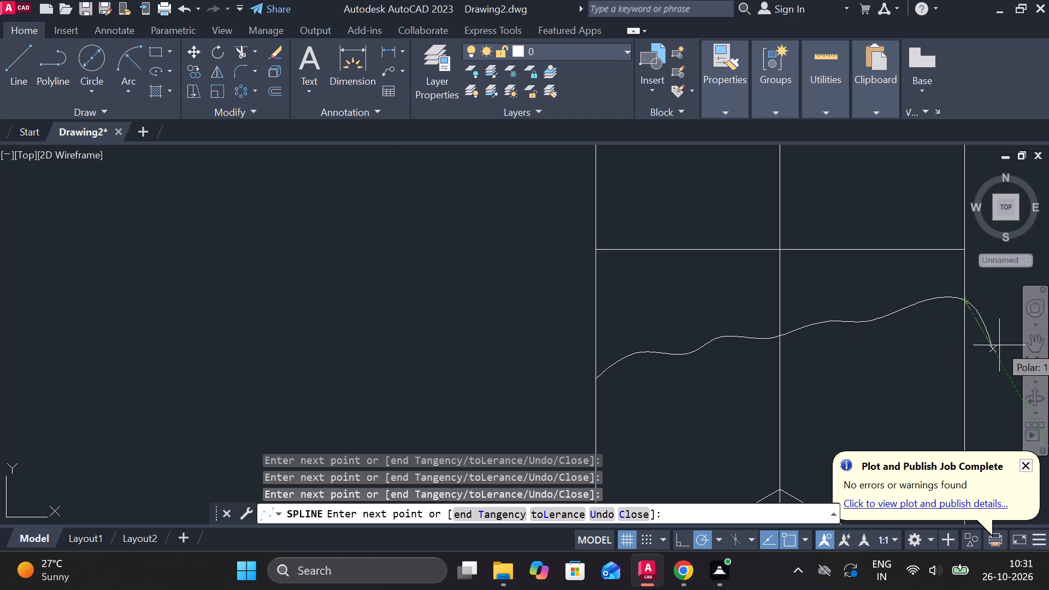
key(Return)
Add a linear dimension for the width of the pin's wide body, placed above its top edge.
scroll(478, 393, down, 3)
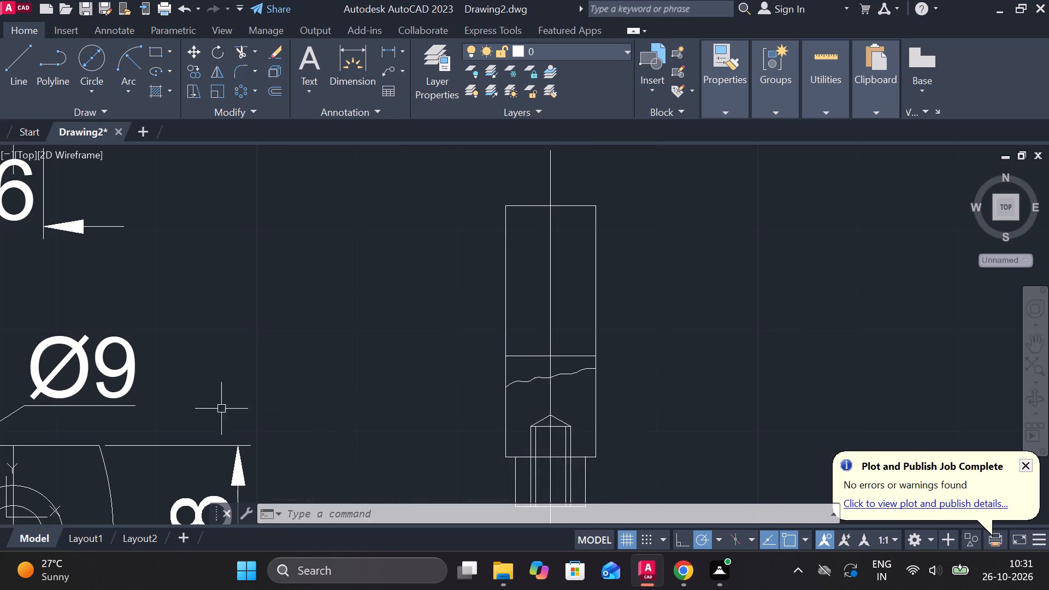
click(389, 48)
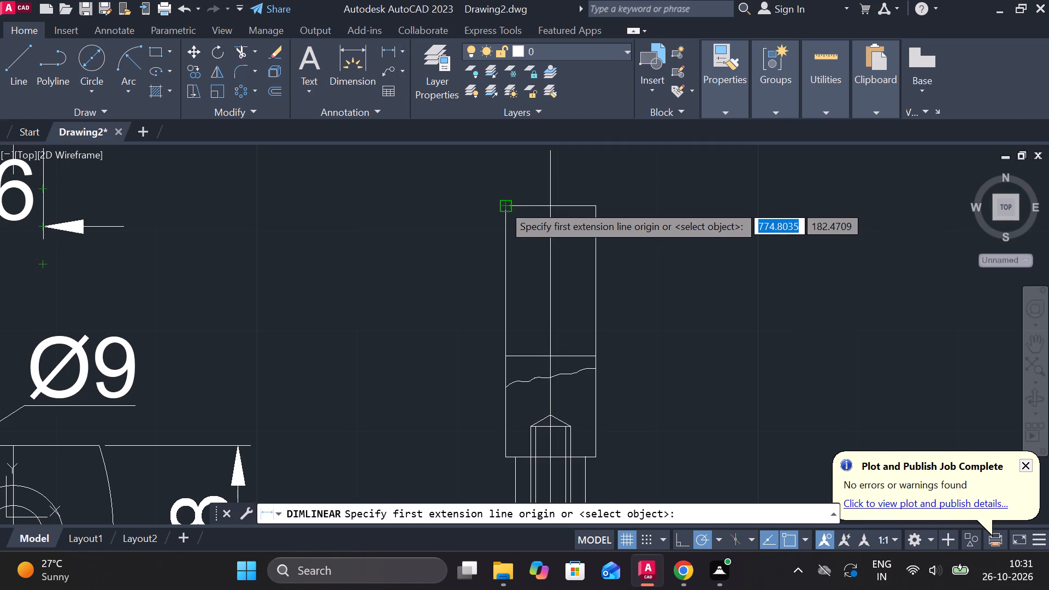
click(503, 204)
click(597, 211)
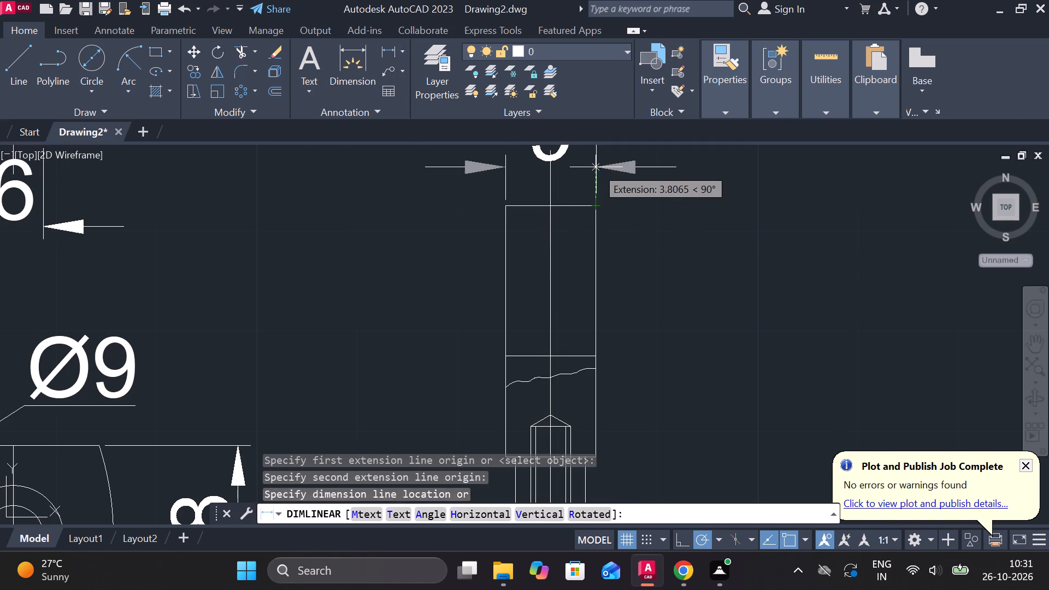
scroll(596, 168, down, 3)
scroll(617, 343, down, 2)
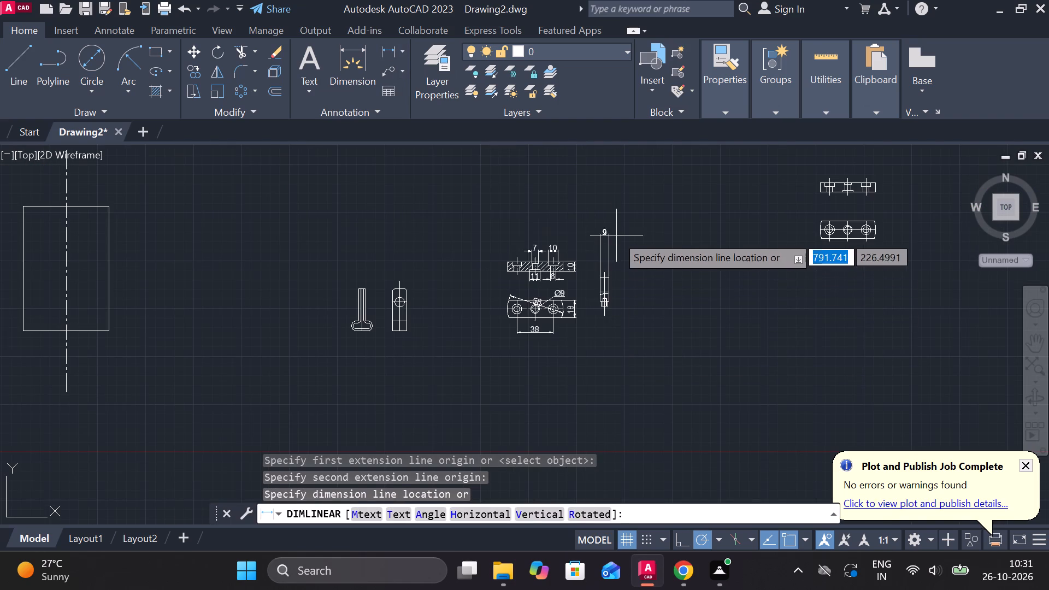
scroll(613, 258, up, 3)
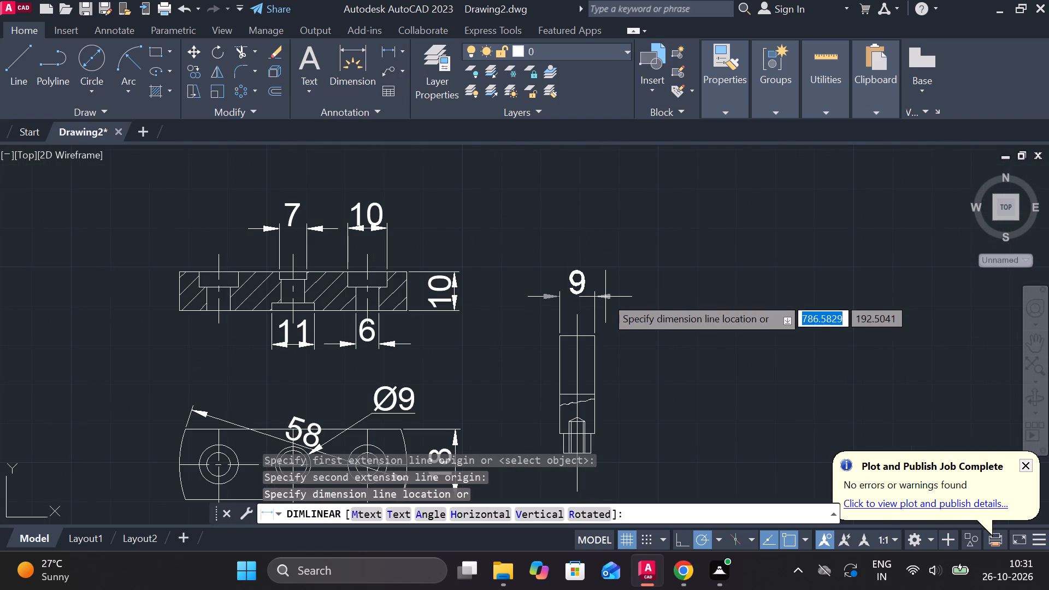
click(605, 297)
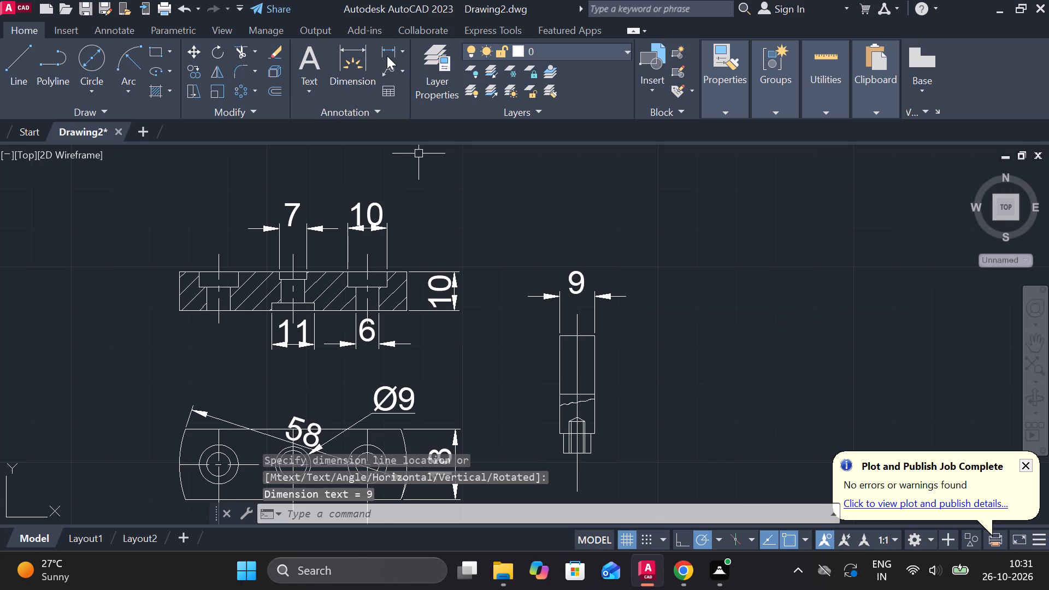
Add a linear dimension for the width of the pin's narrow lower end, placed below the pin.
click(387, 56)
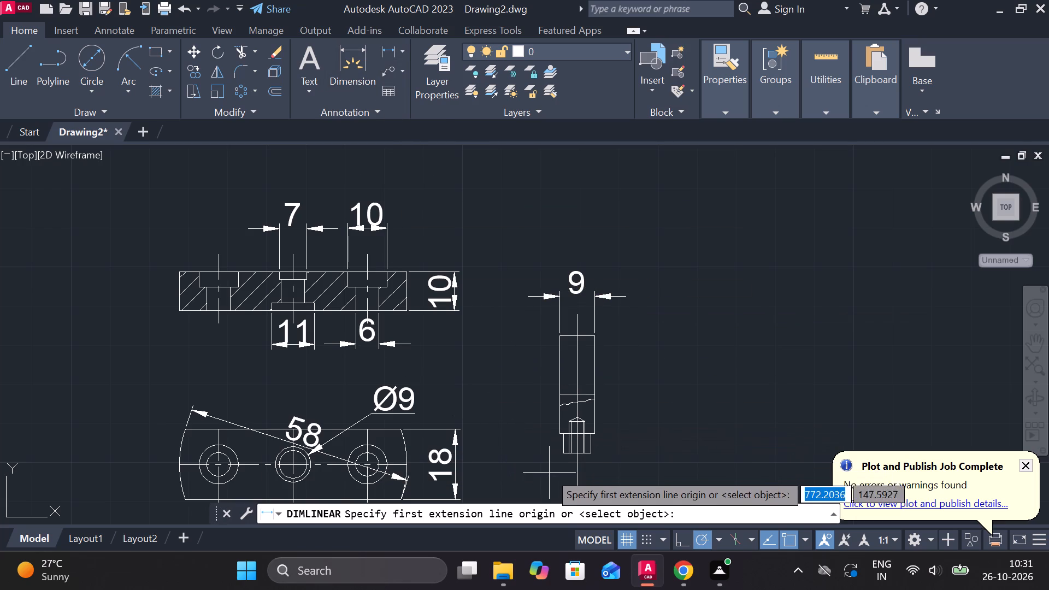
scroll(549, 462, up, 3)
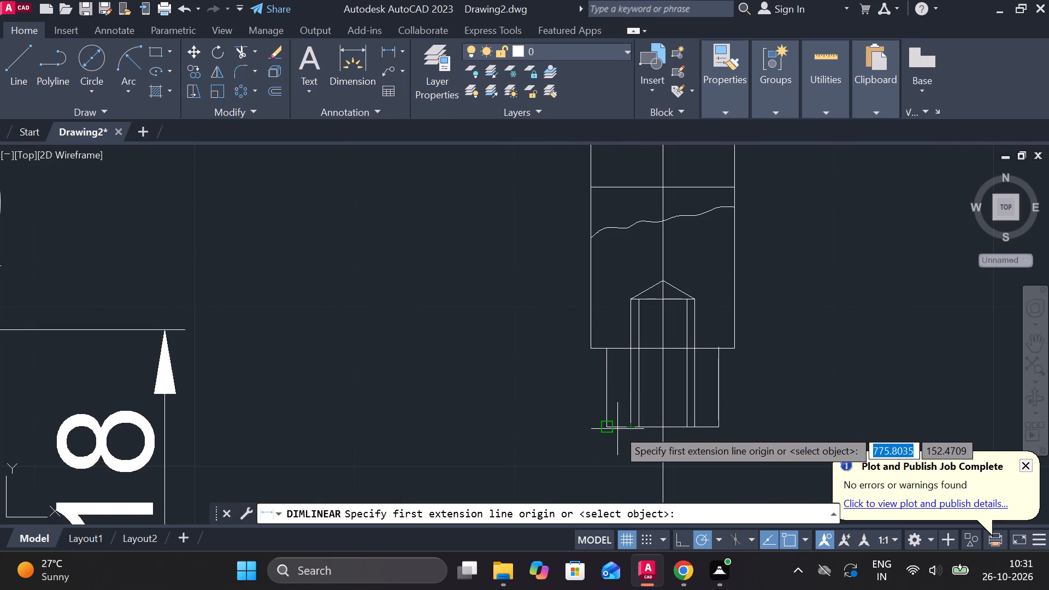
click(612, 428)
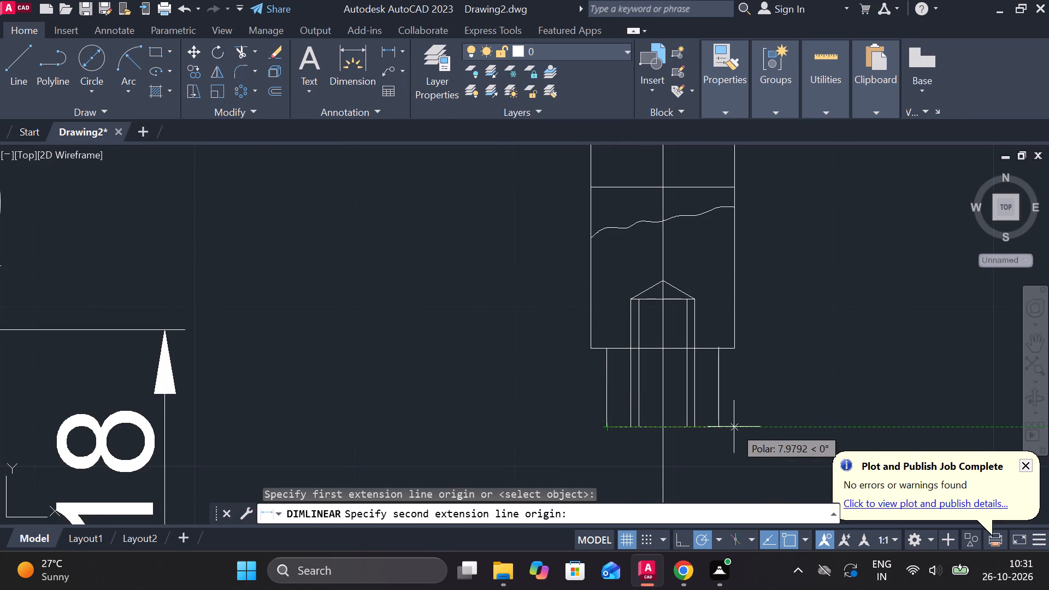
click(723, 427)
scroll(727, 428, down, 3)
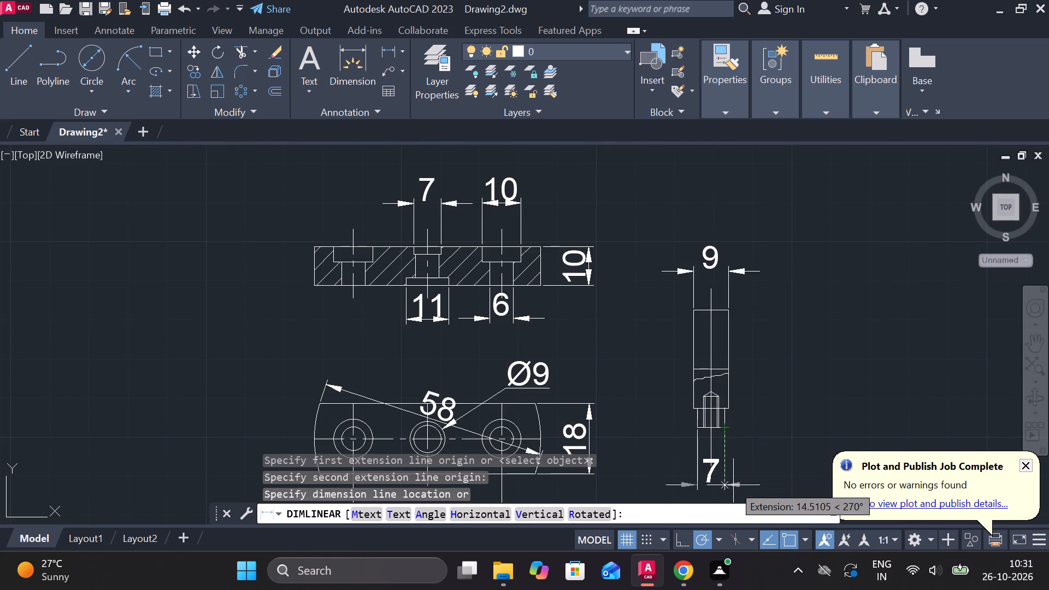
scroll(685, 285, down, 2)
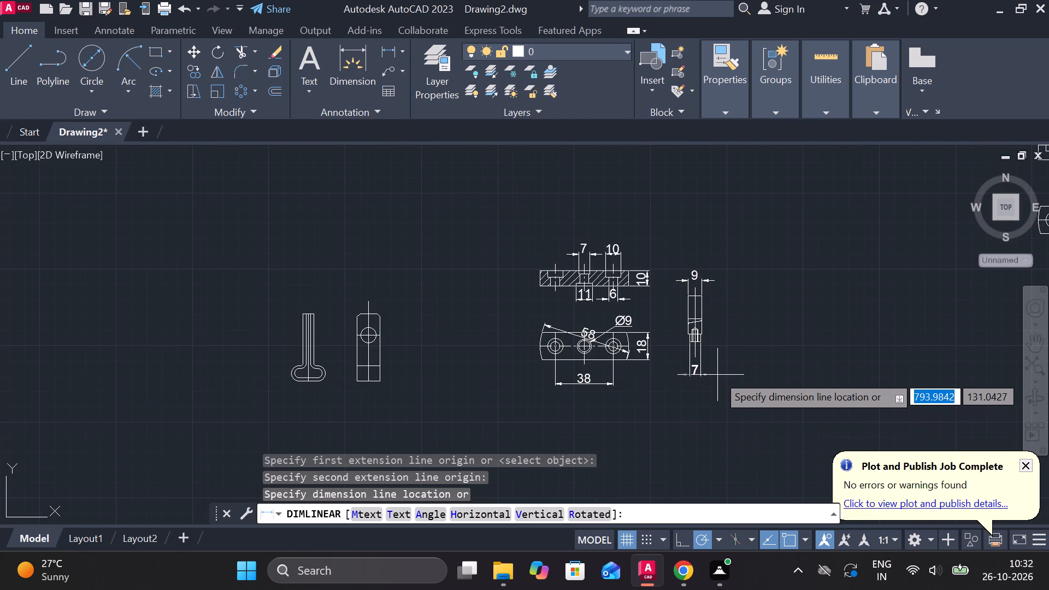
scroll(717, 367, up, 2)
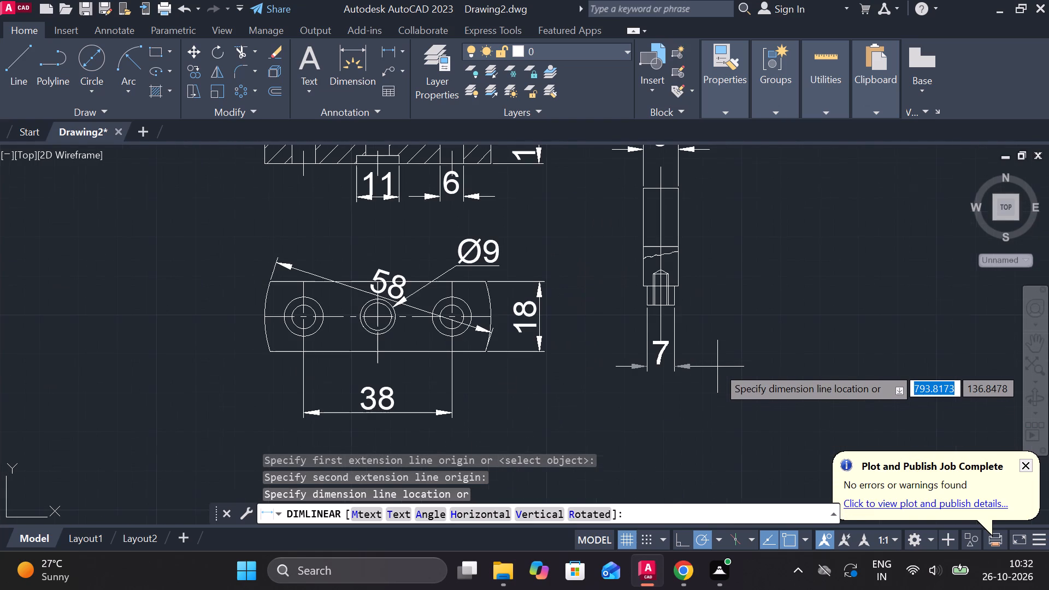
click(702, 382)
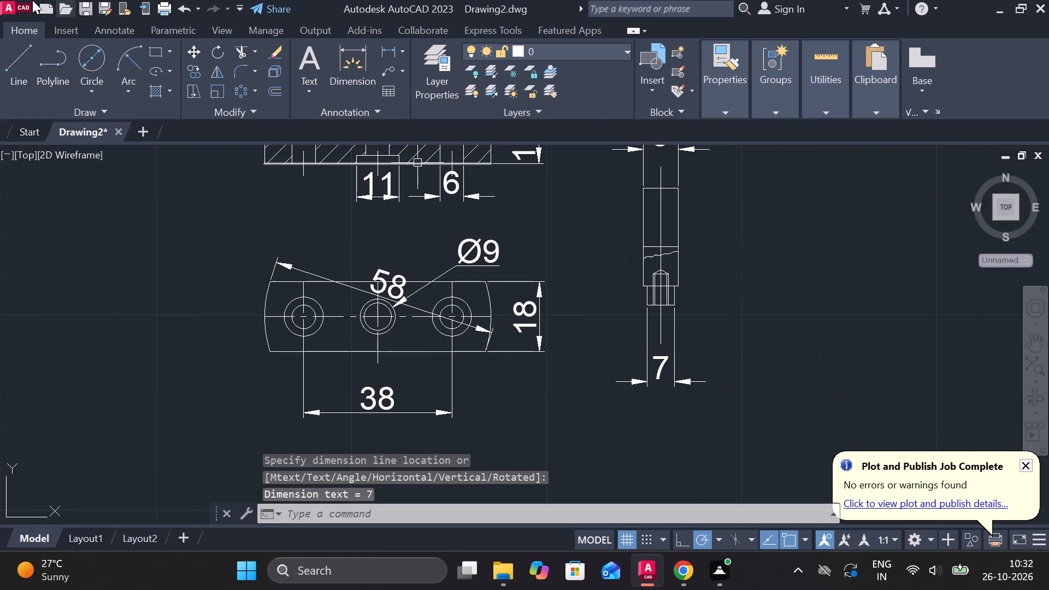
Add a vertical linear dimension for the pin's overall length, from its top-left corner to the narrow end's bottom-left corner, placed left of the pin.
click(391, 54)
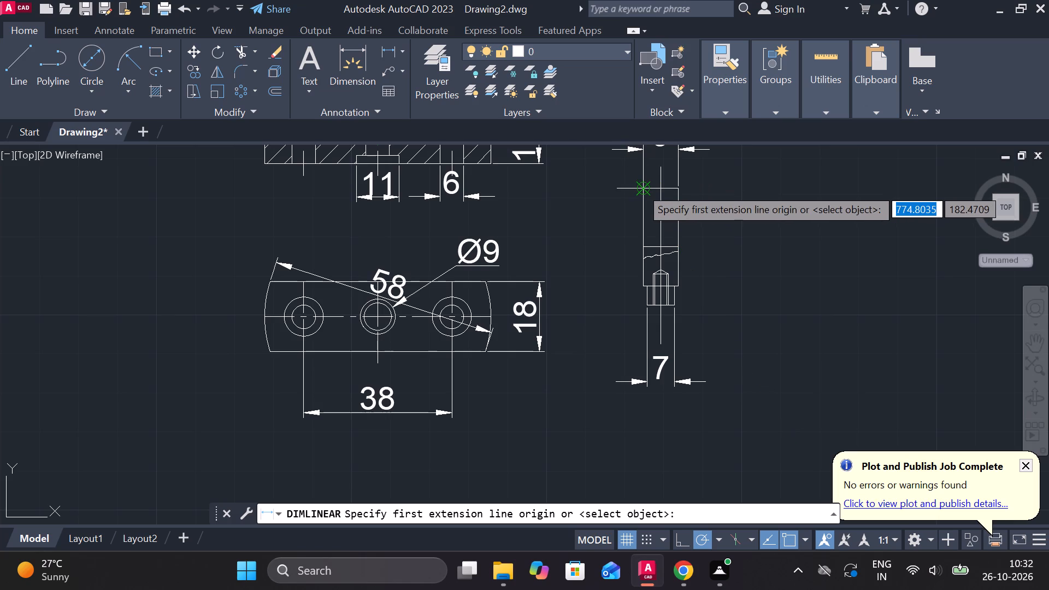
scroll(640, 187, up, 3)
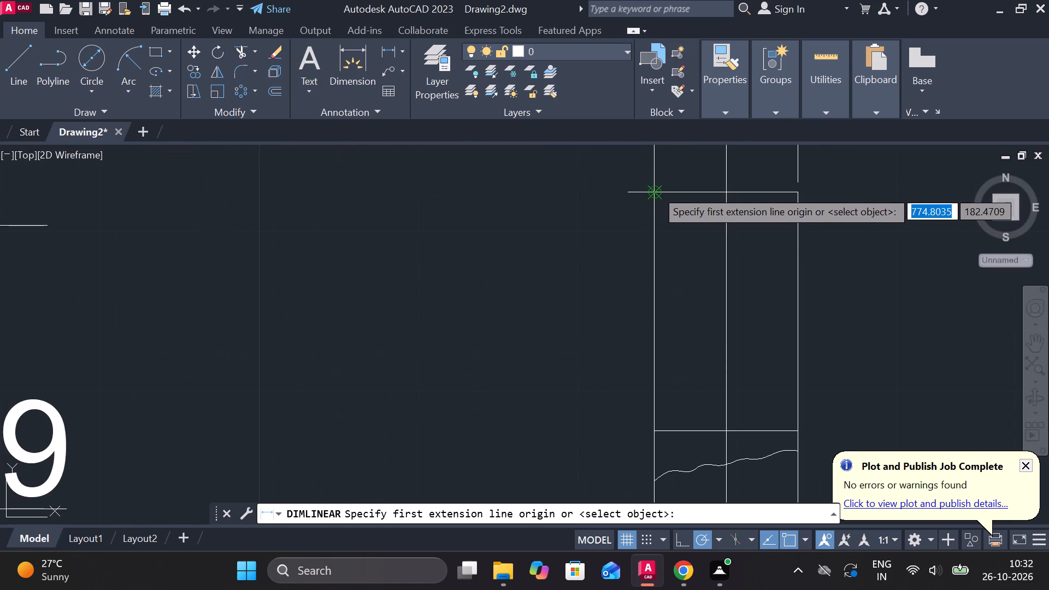
click(656, 190)
scroll(669, 272, down, 3)
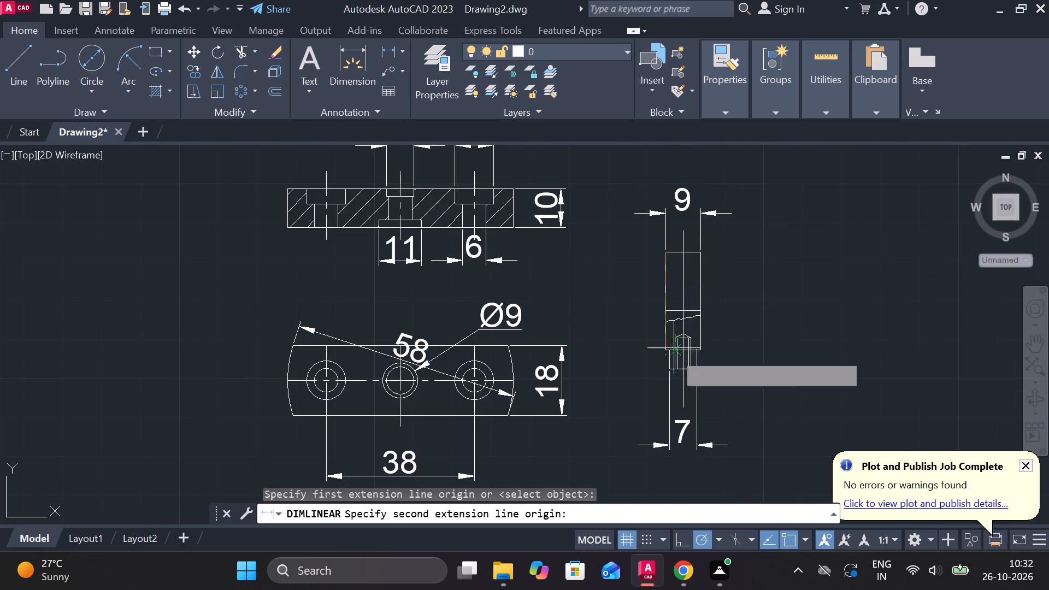
scroll(668, 373, up, 2)
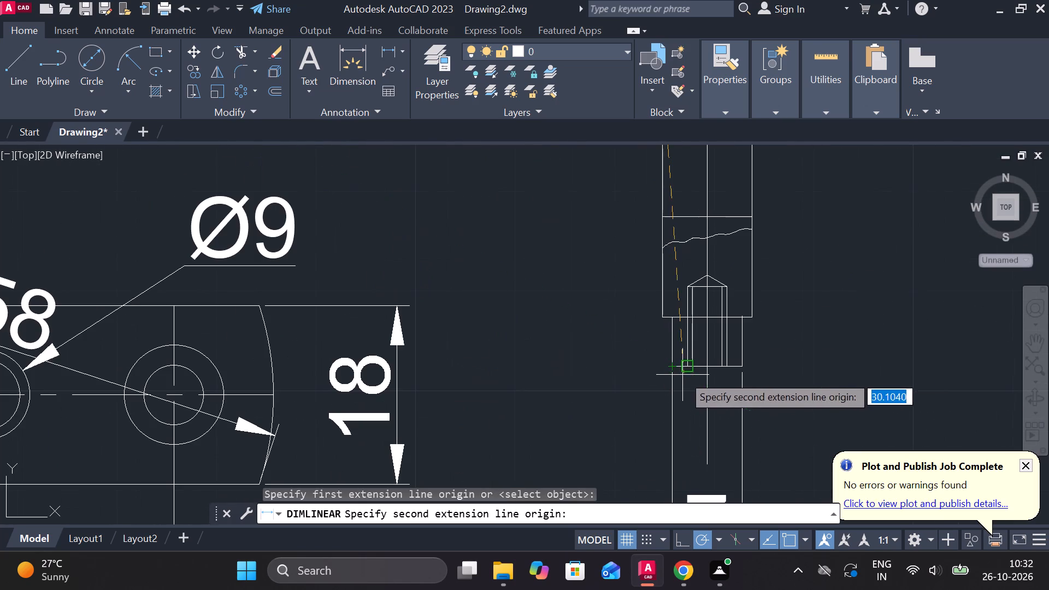
click(671, 368)
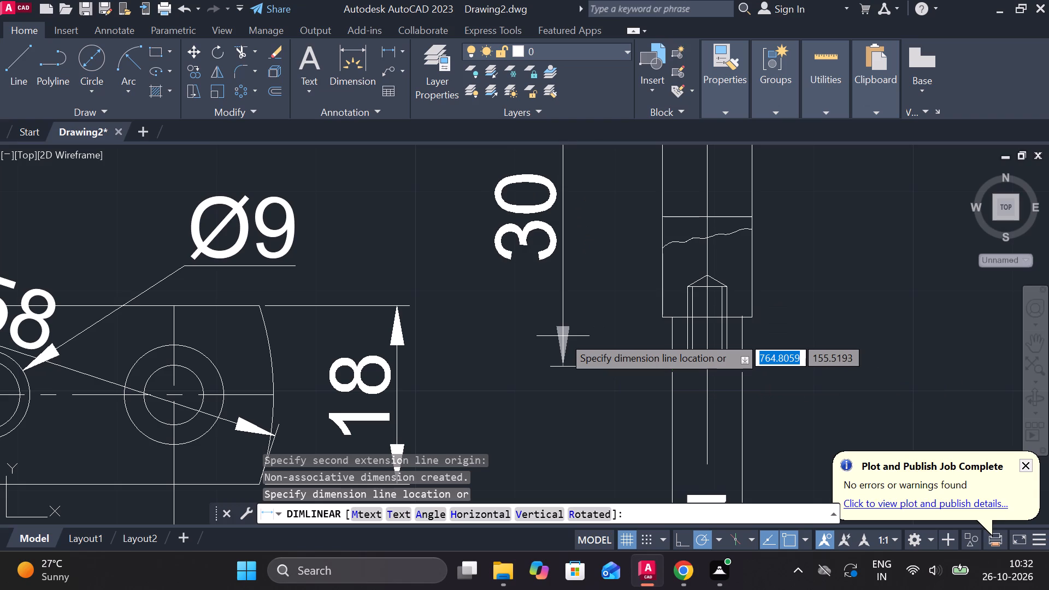
scroll(615, 294, down, 3)
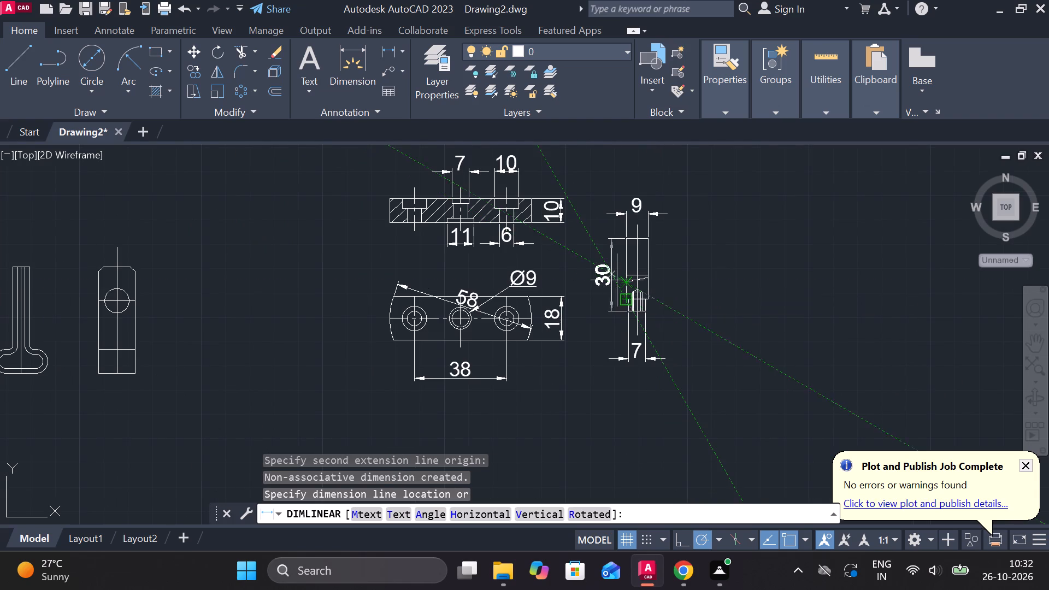
click(599, 280)
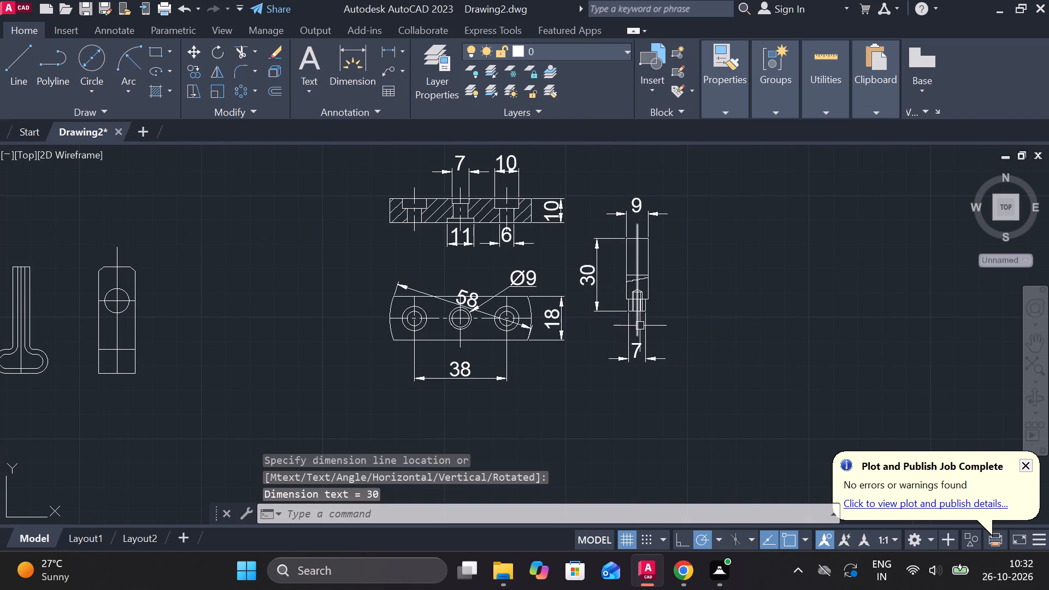
Move the pin's overall length dimension closer to the pin's left edge.
click(587, 276)
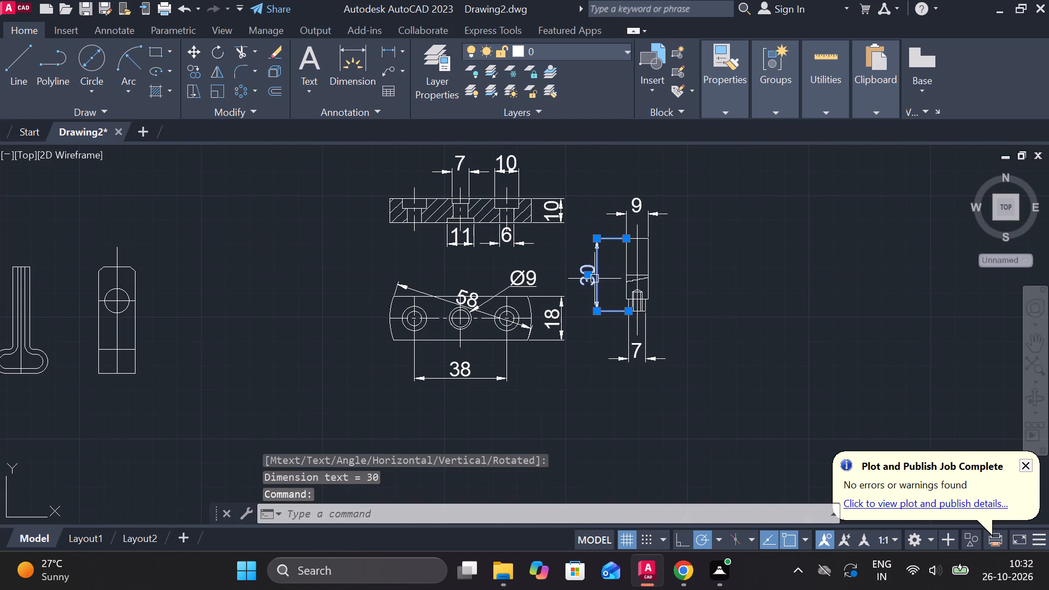
click(587, 278)
click(604, 278)
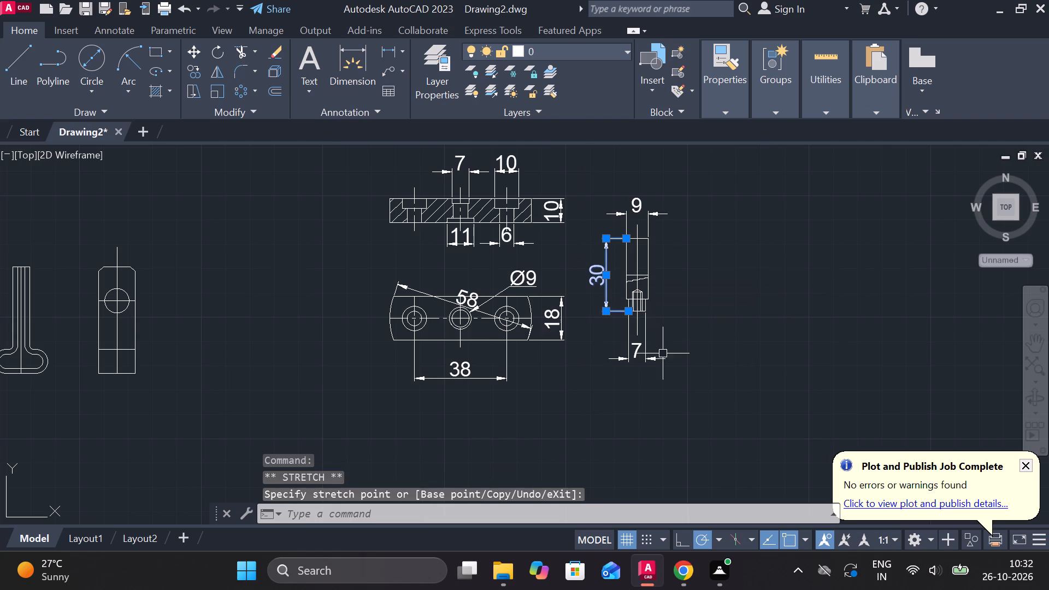
key(Escape)
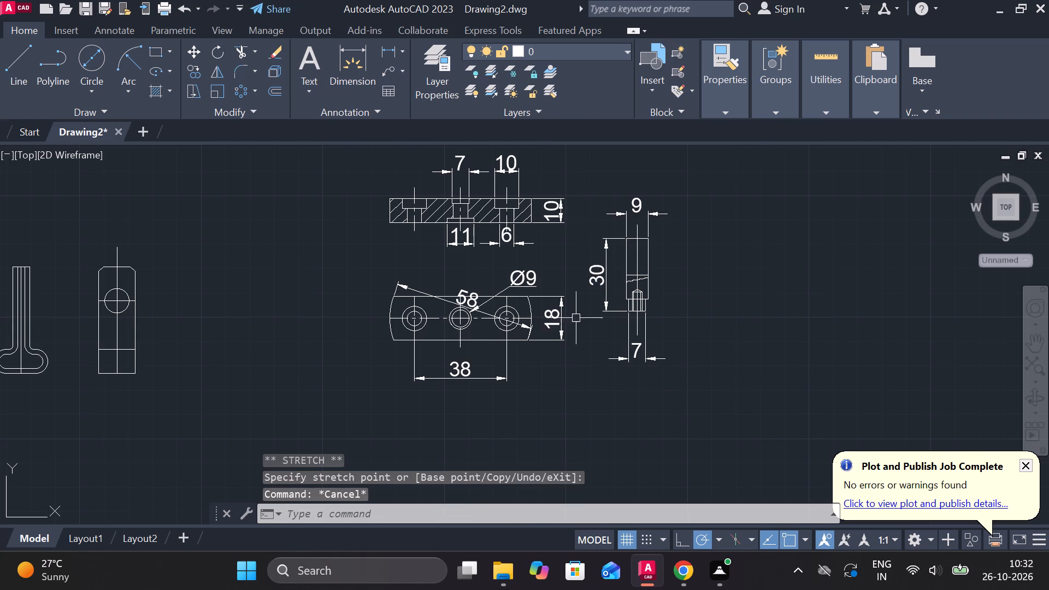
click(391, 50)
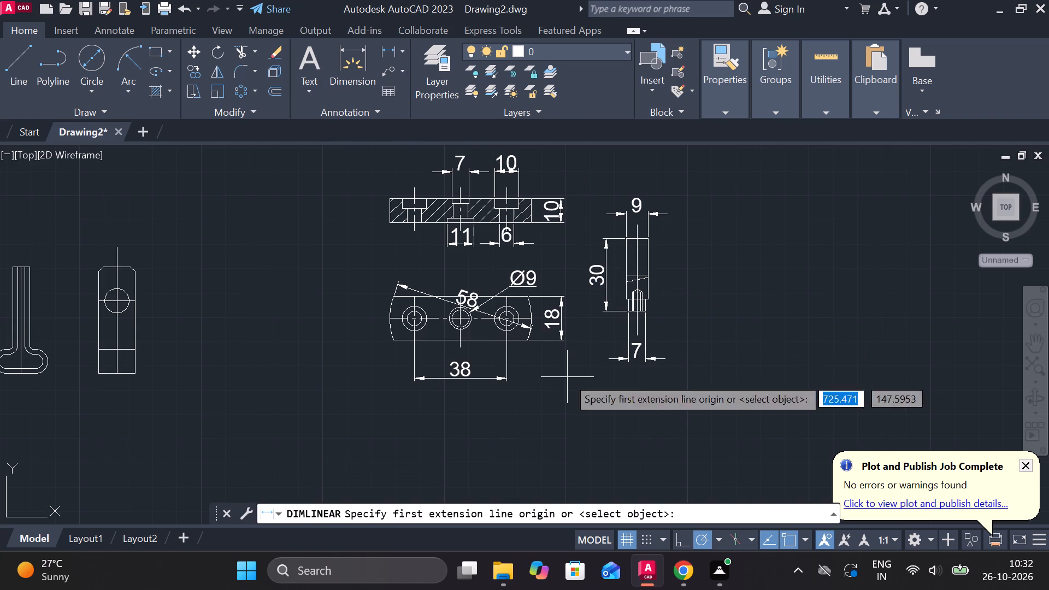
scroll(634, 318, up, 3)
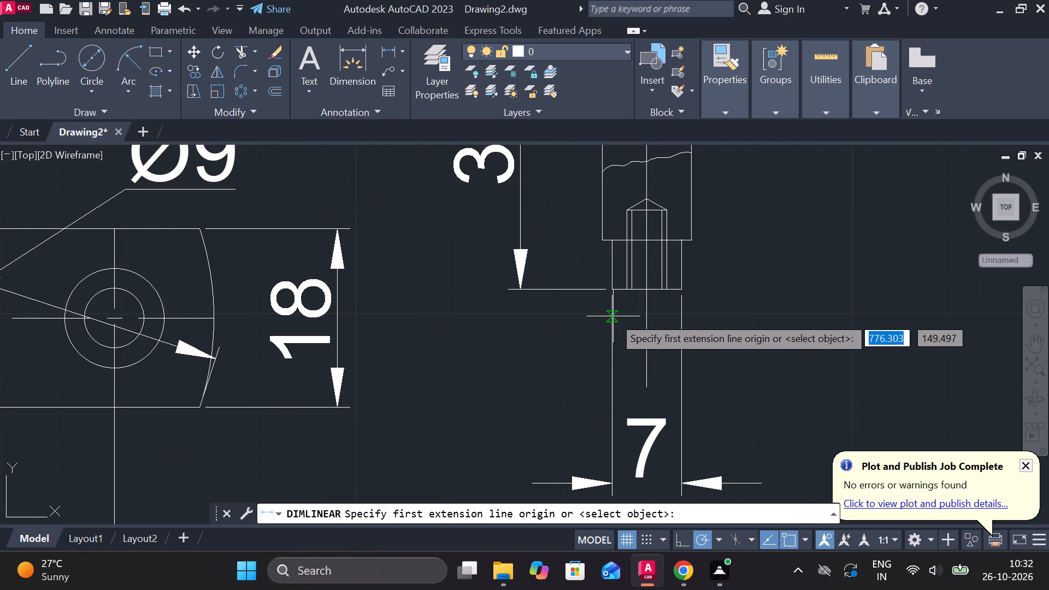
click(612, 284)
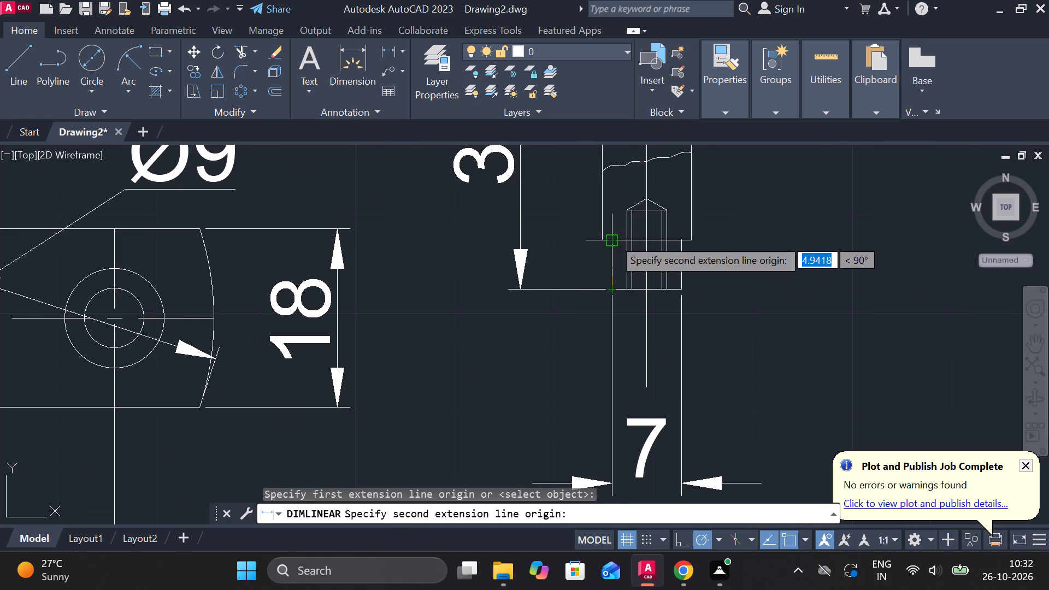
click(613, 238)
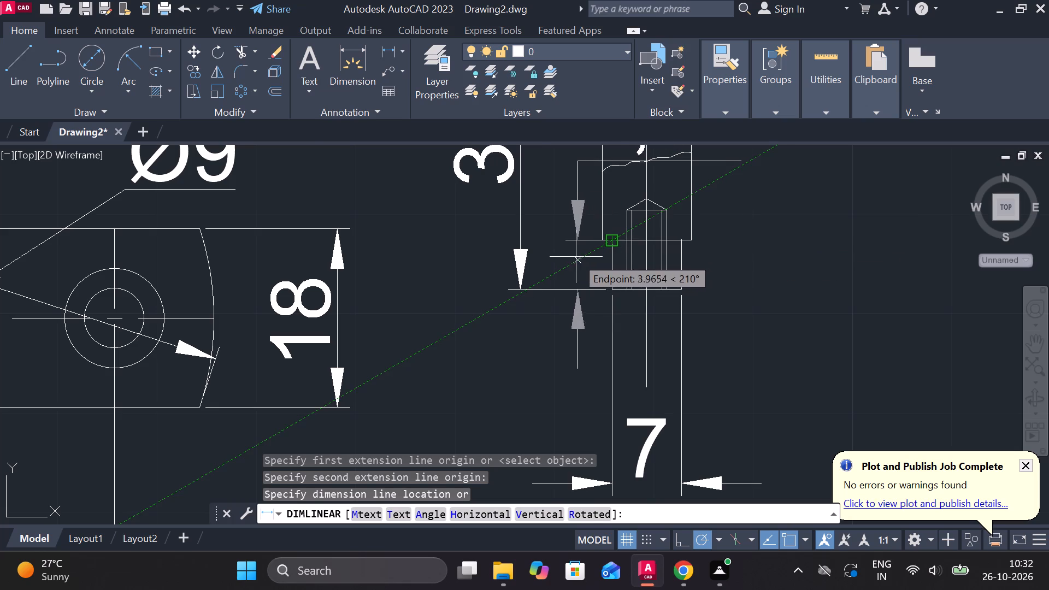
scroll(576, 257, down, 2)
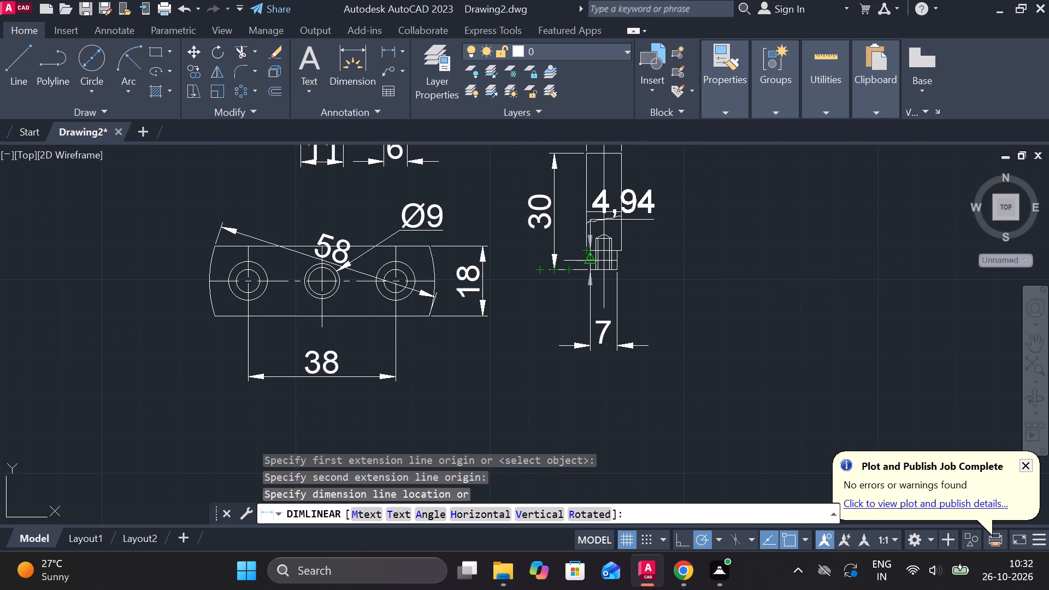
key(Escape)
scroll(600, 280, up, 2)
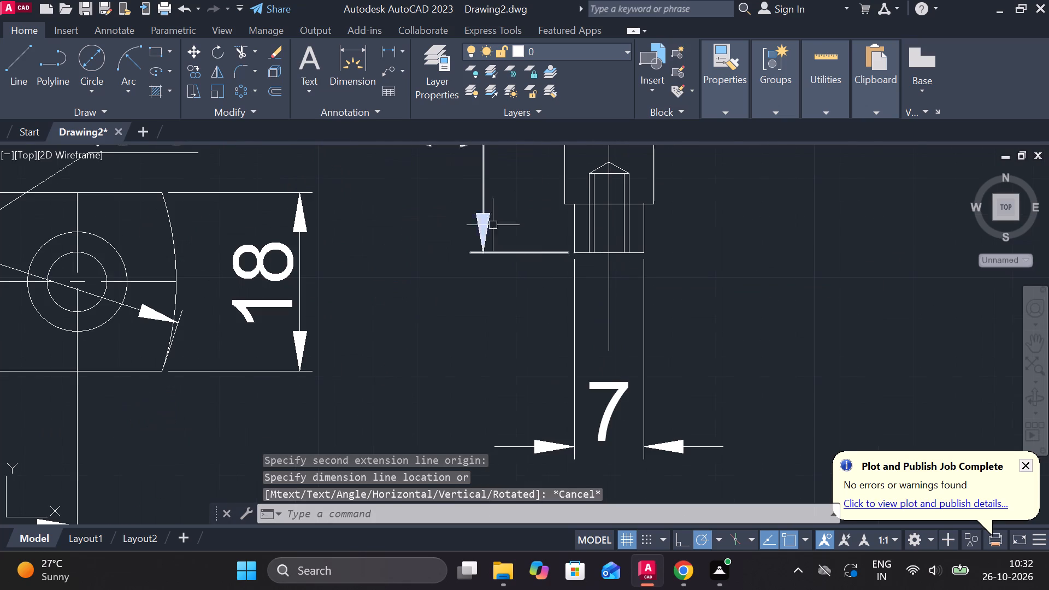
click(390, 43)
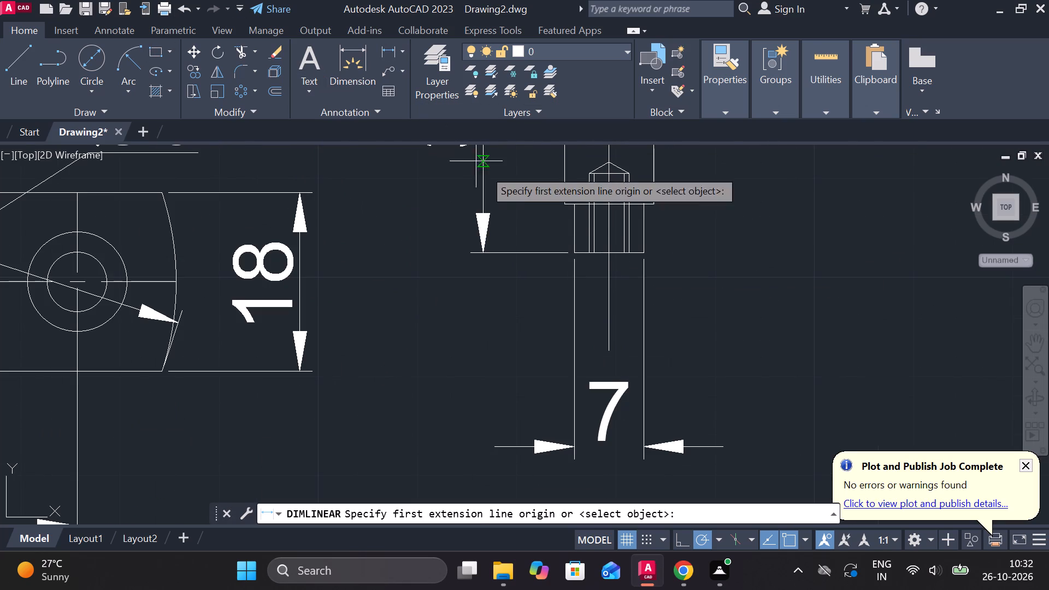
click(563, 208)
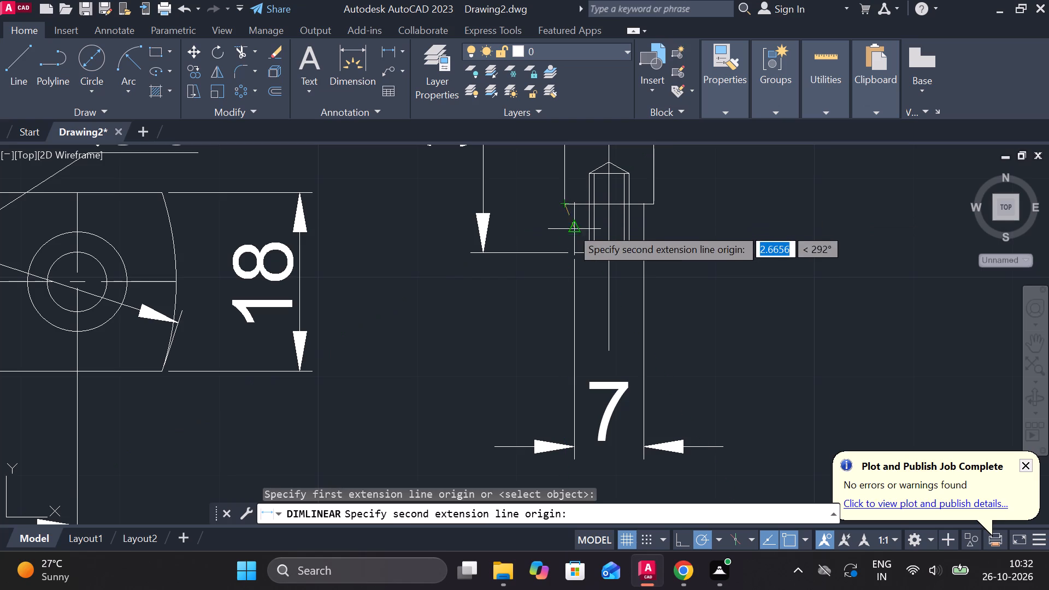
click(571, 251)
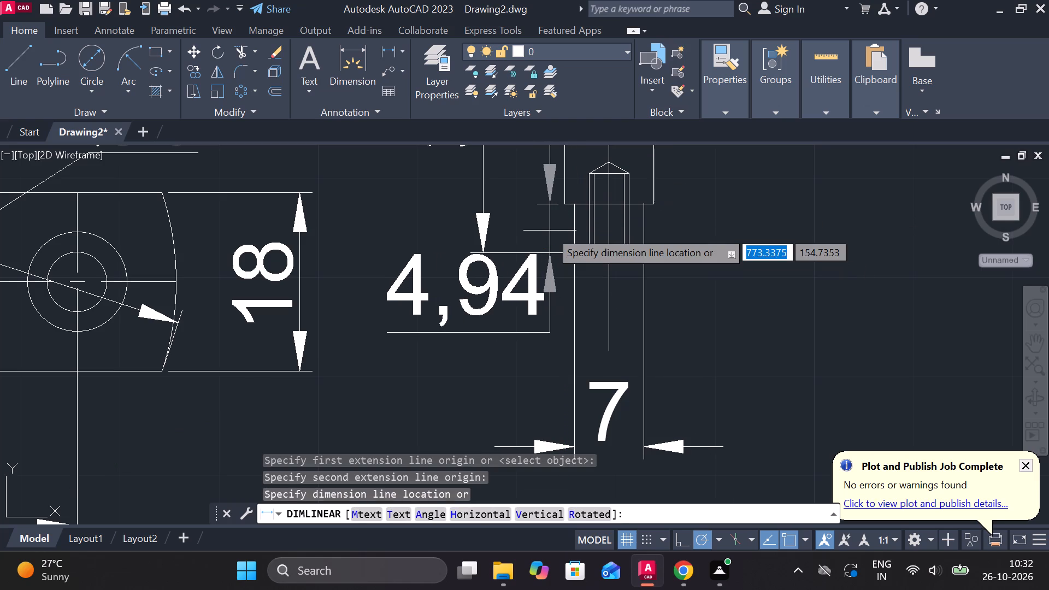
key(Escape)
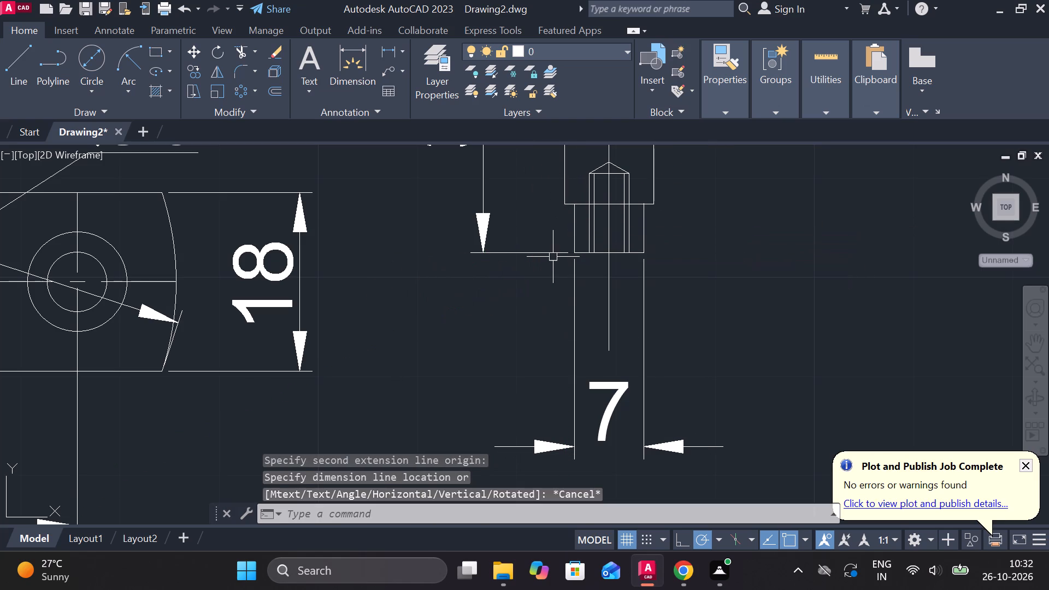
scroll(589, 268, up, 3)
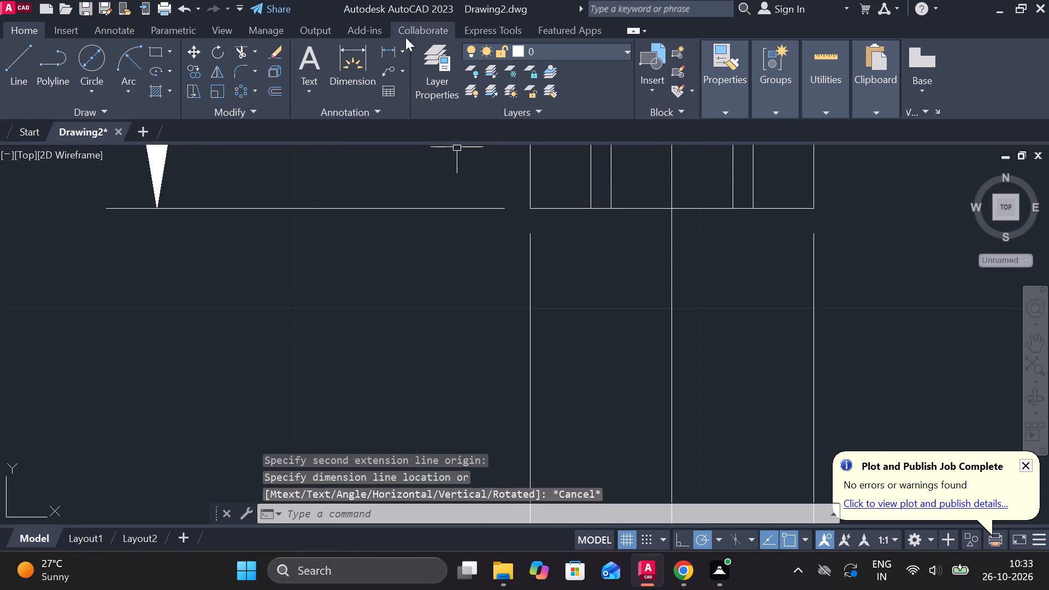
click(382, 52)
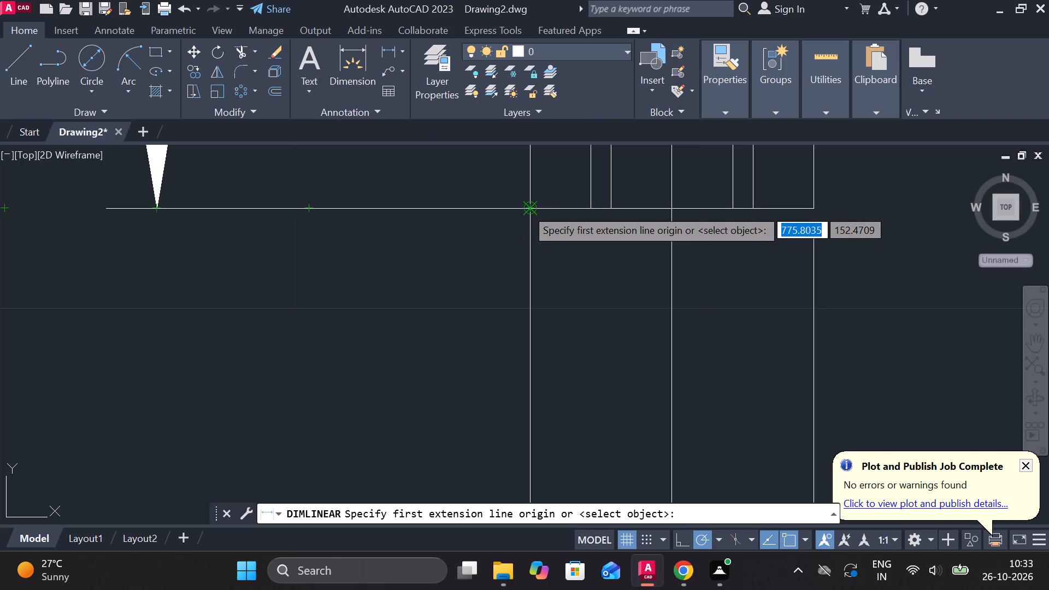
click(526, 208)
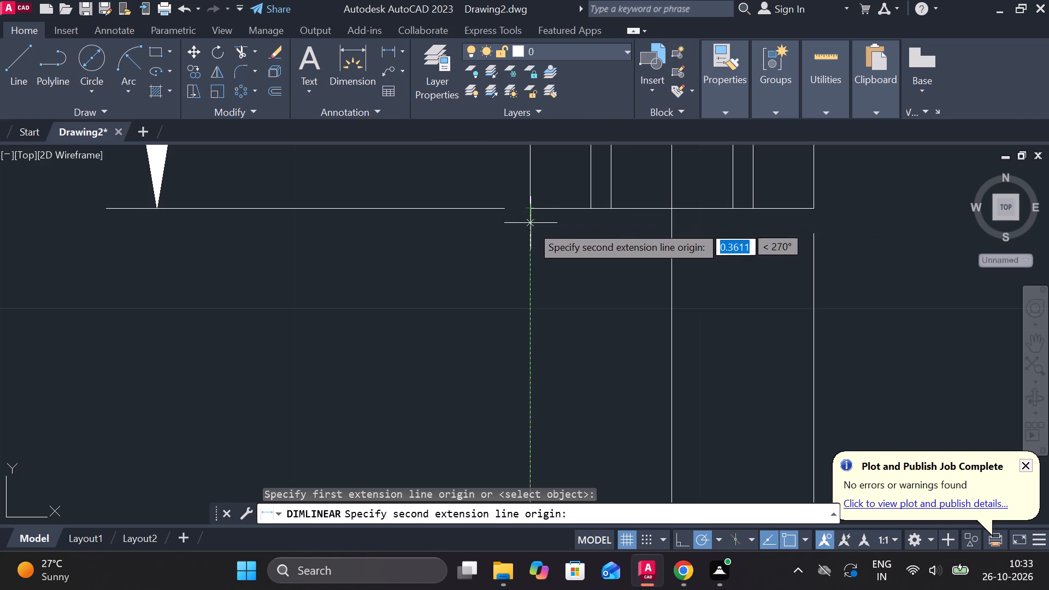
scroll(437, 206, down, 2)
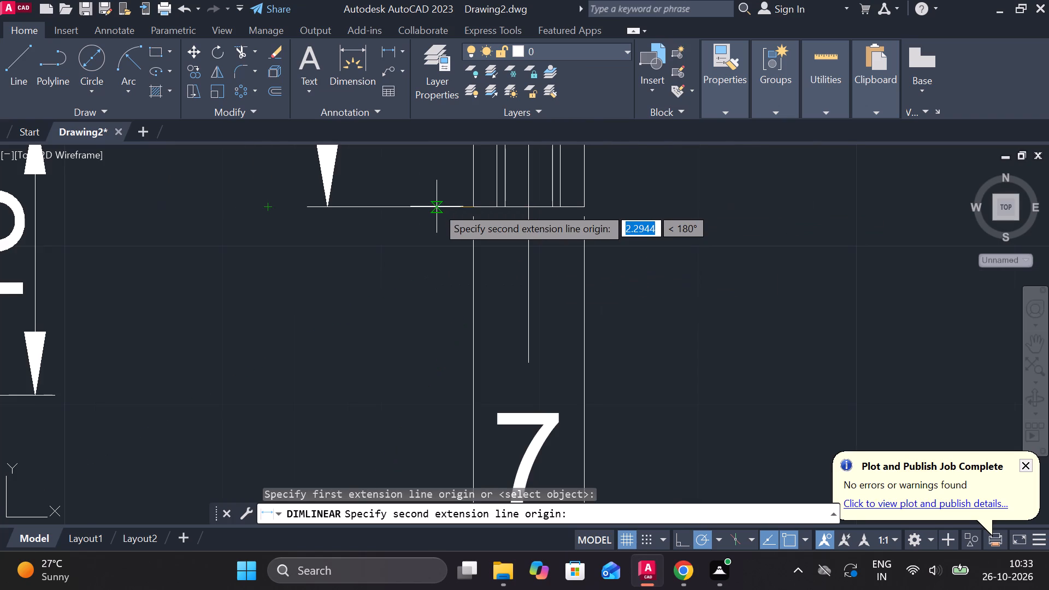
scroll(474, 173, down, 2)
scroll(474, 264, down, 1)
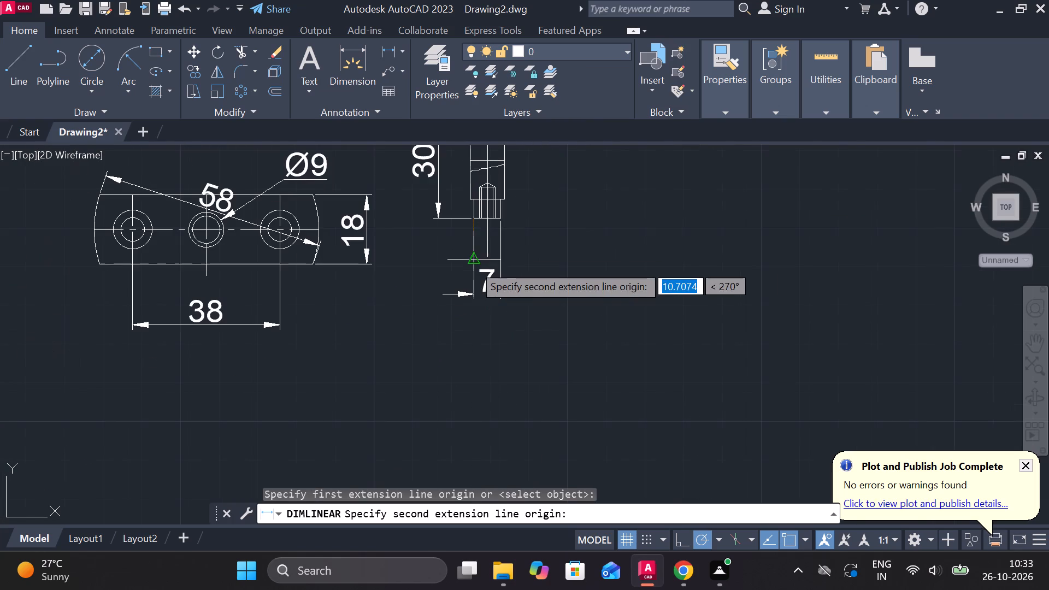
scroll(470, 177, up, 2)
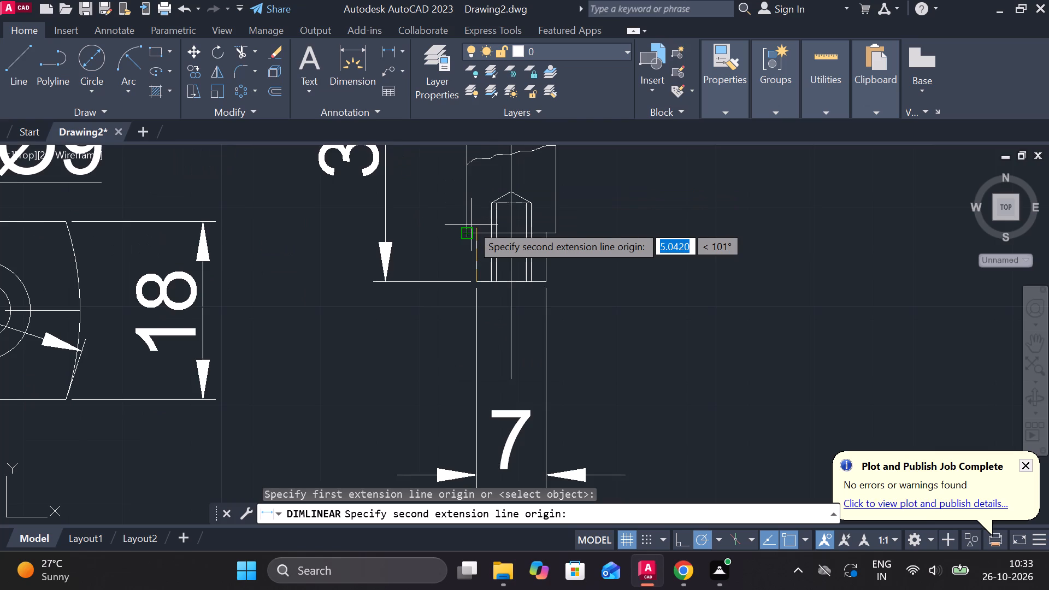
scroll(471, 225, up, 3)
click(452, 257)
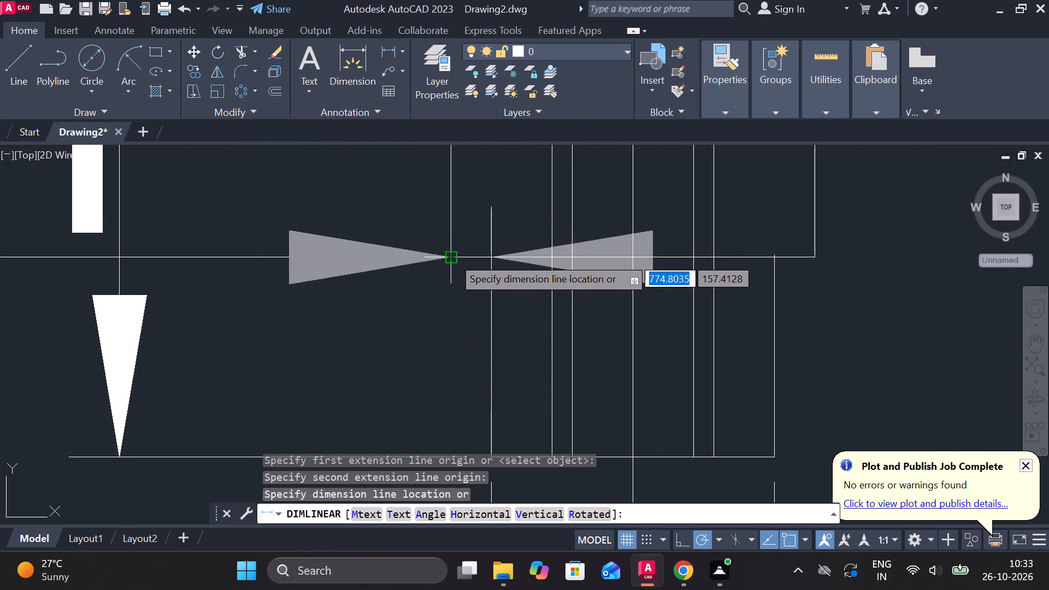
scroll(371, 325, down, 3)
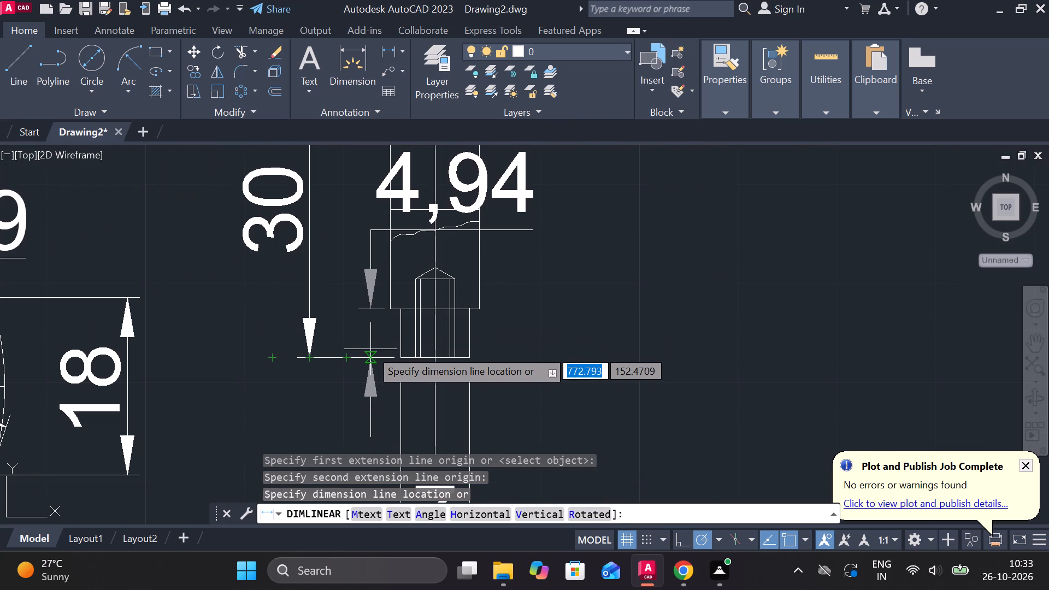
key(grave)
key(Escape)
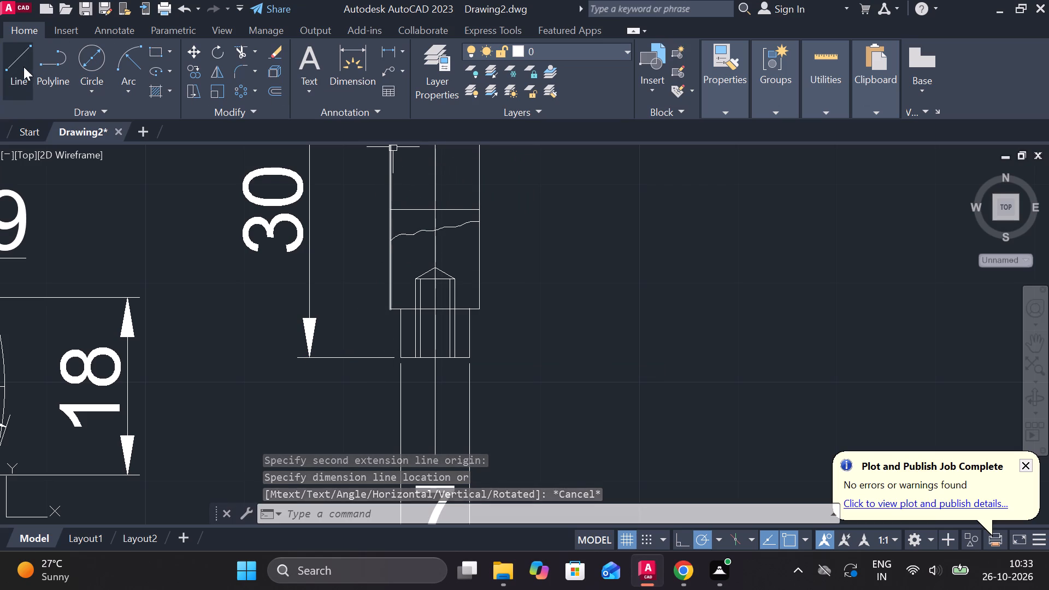
Add a vertical linear dimension for the length of the pin's narrow lower end, placed left of the pin with its text below.
click(388, 52)
scroll(472, 317, up, 2)
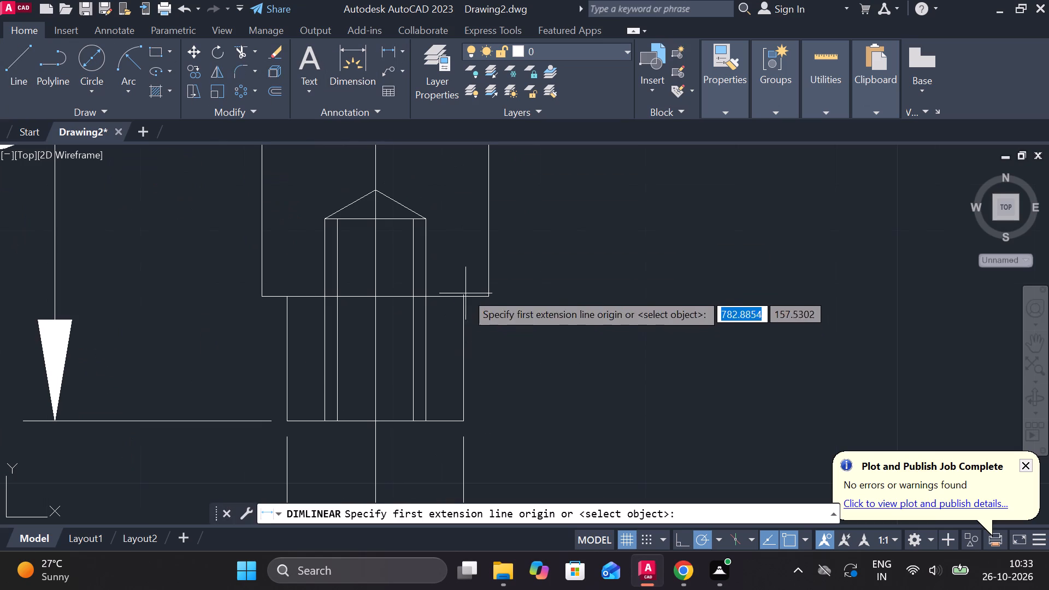
click(464, 296)
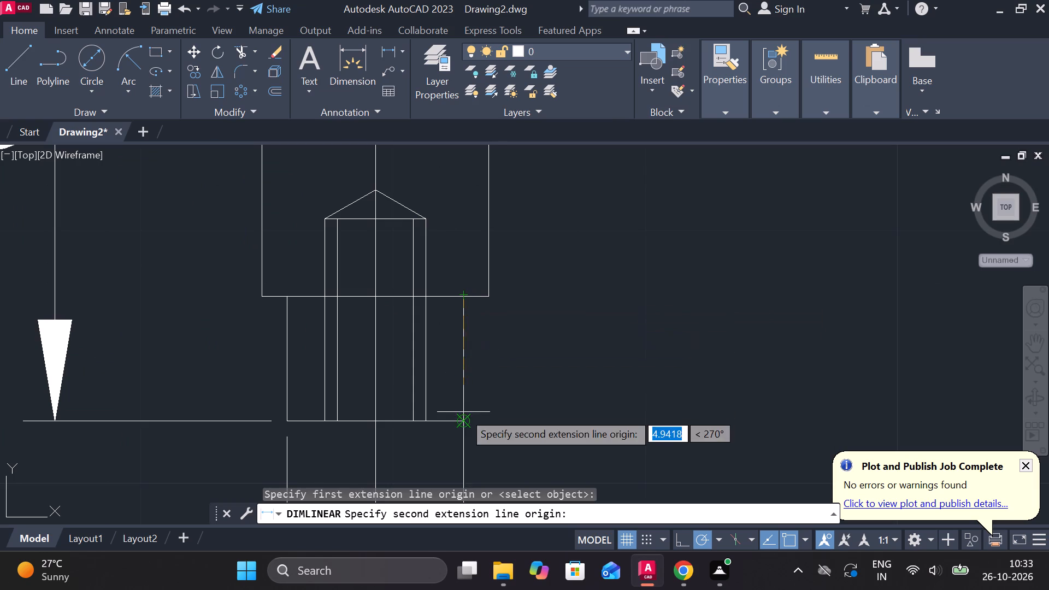
click(461, 423)
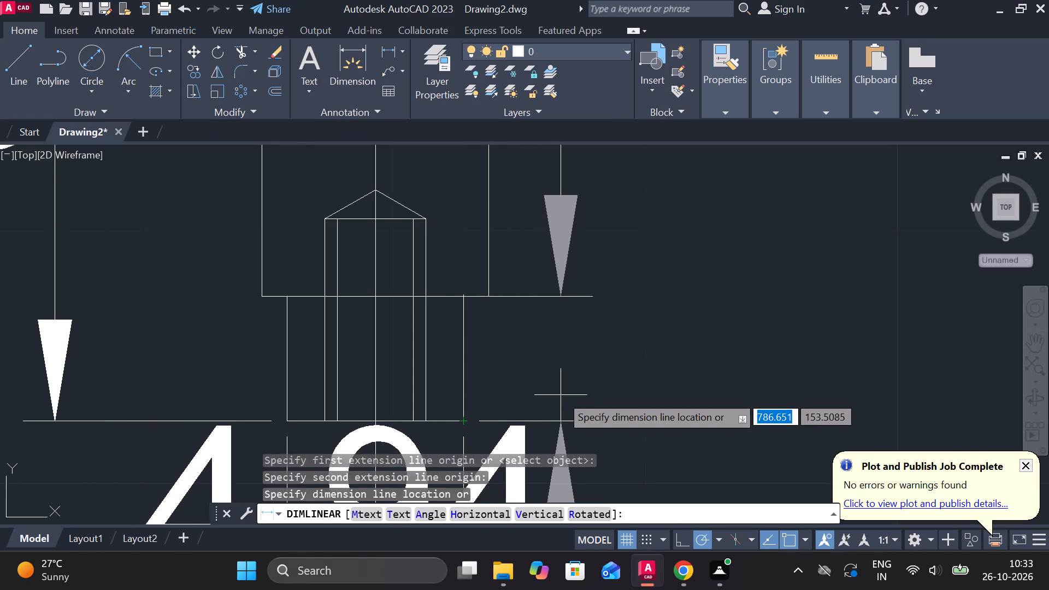
scroll(561, 395, down, 3)
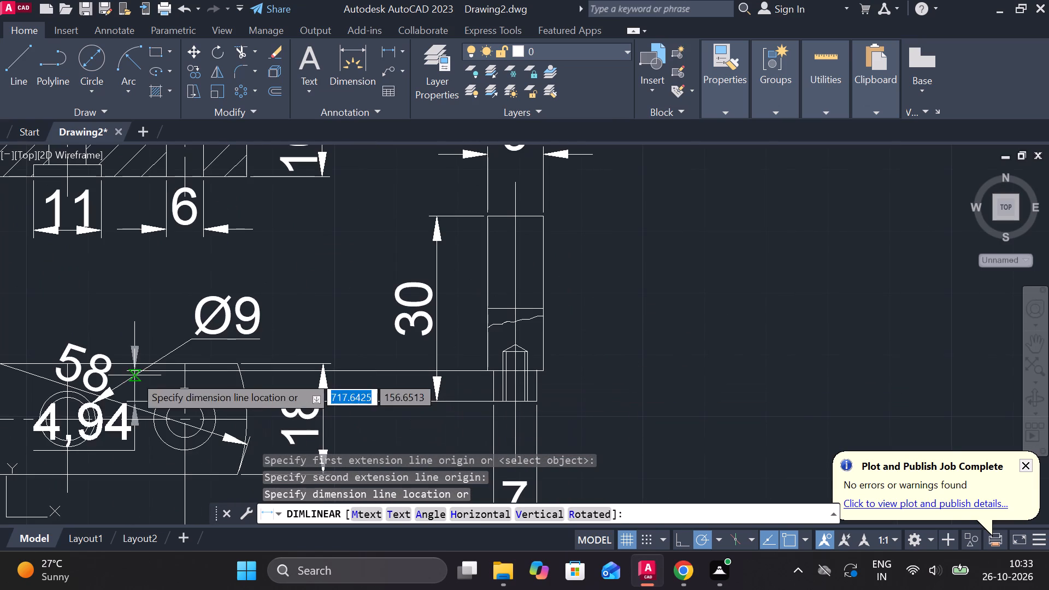
click(467, 431)
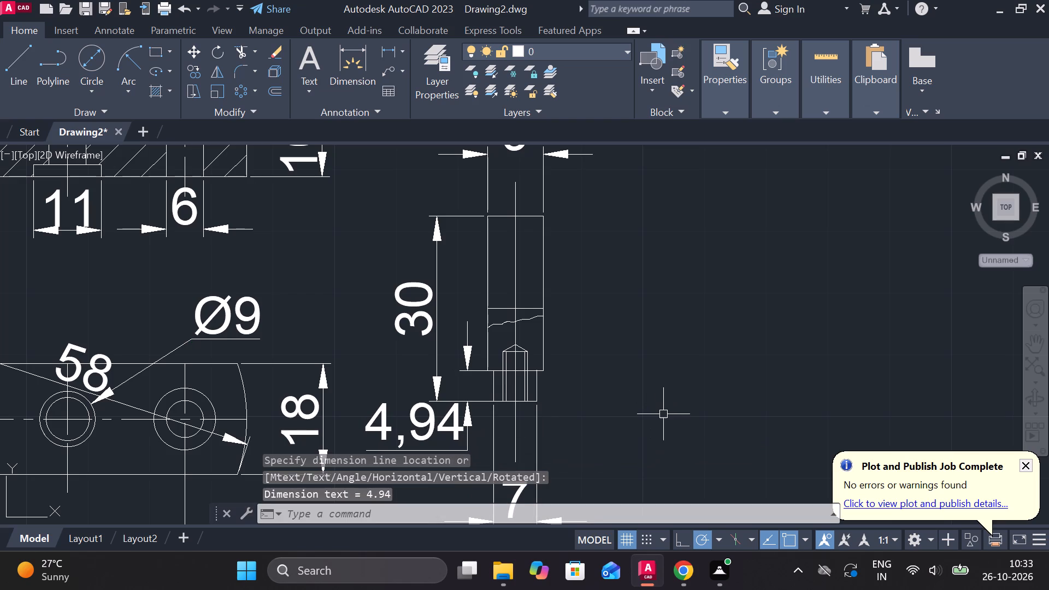
Set the ISO-25 dimension style's linear precision to 0 and make the style current.
key(d)
key(Return)
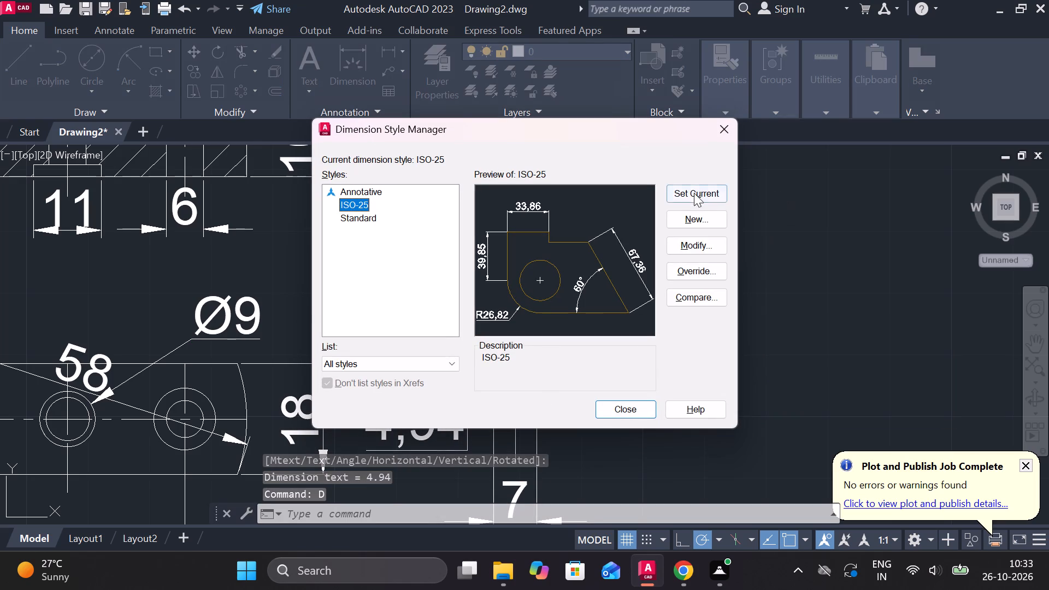
click(696, 240)
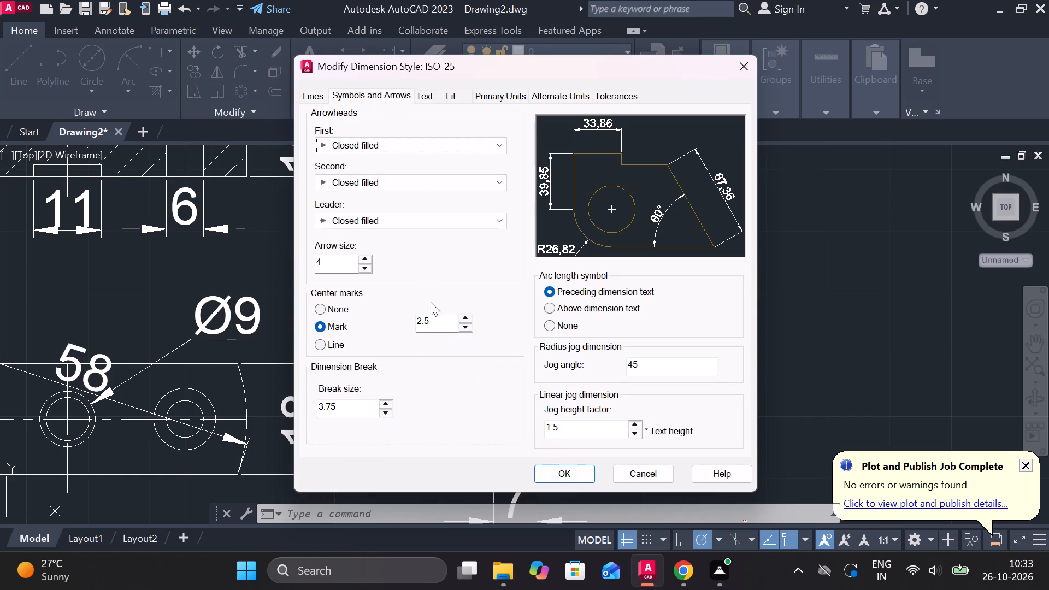
click(502, 89)
click(502, 95)
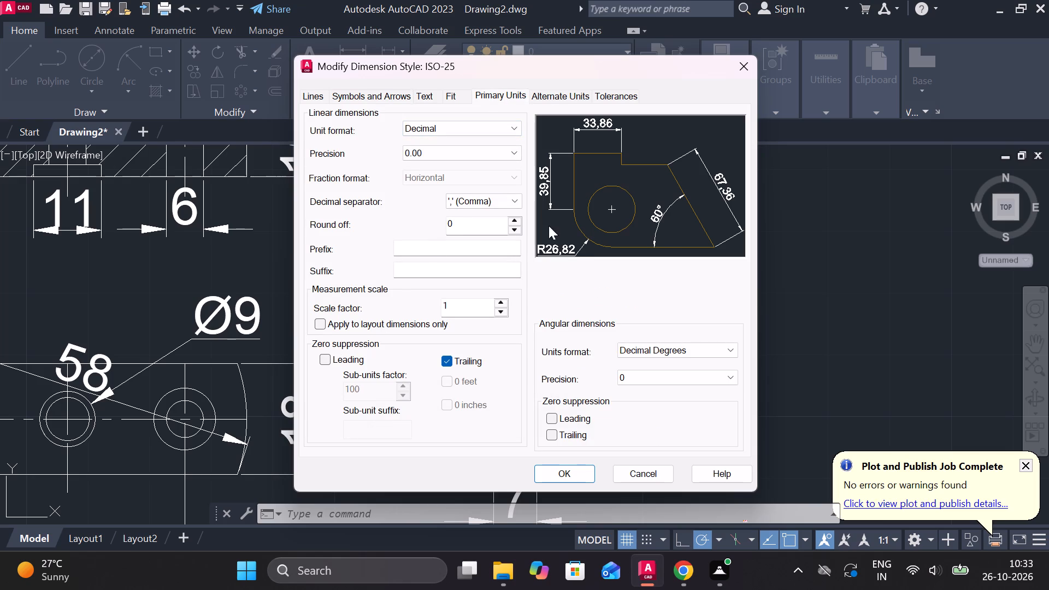
click(449, 154)
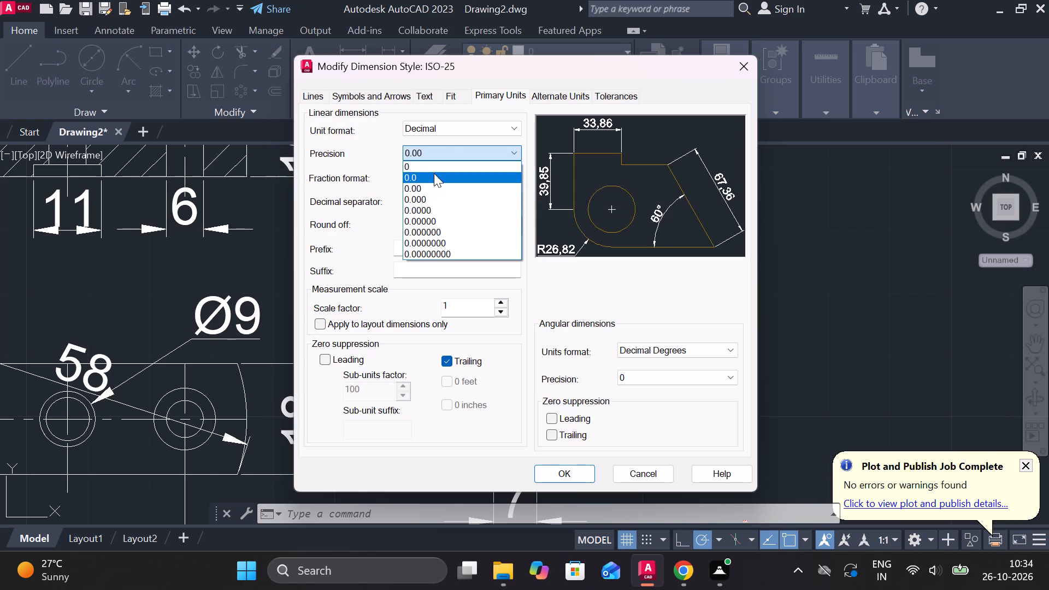
click(435, 168)
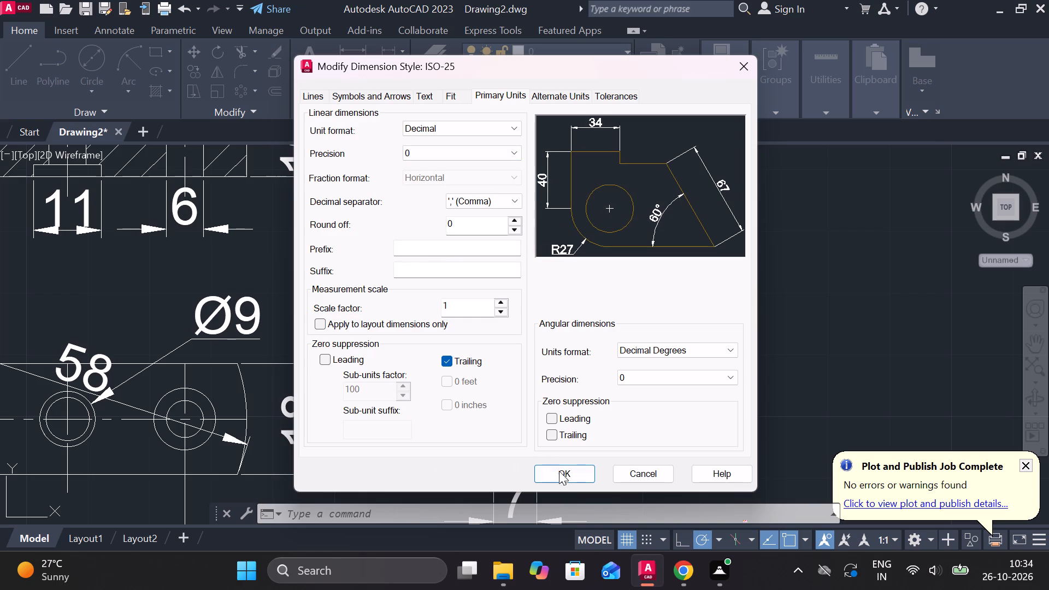
click(562, 477)
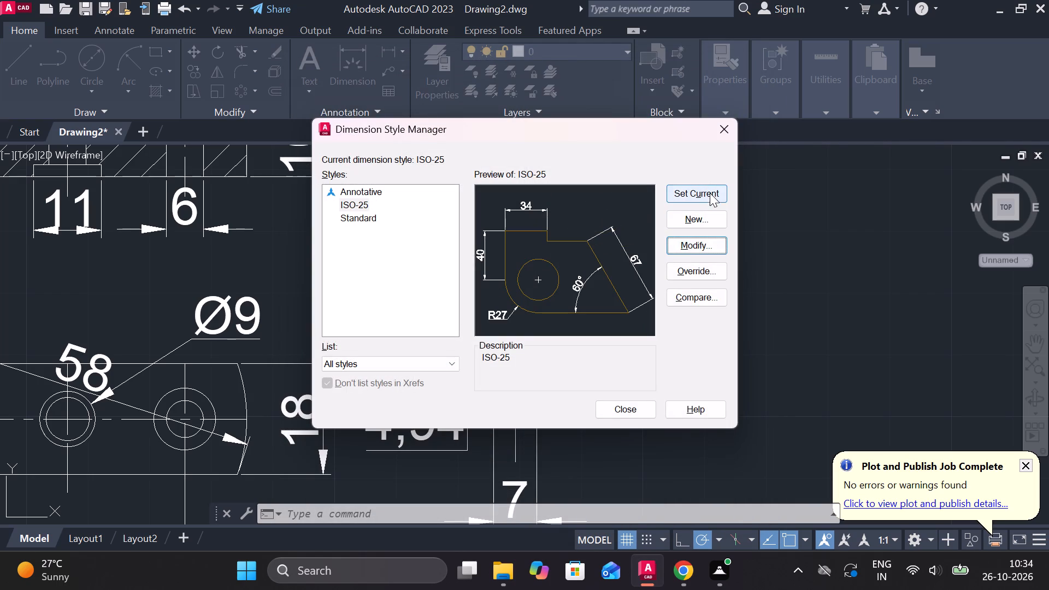
click(710, 193)
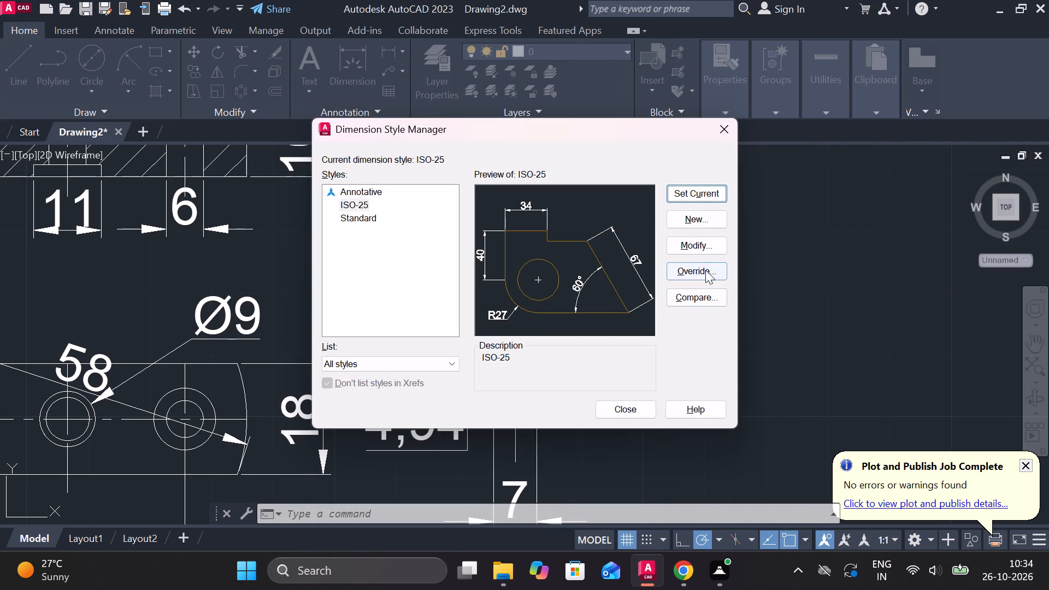
click(647, 403)
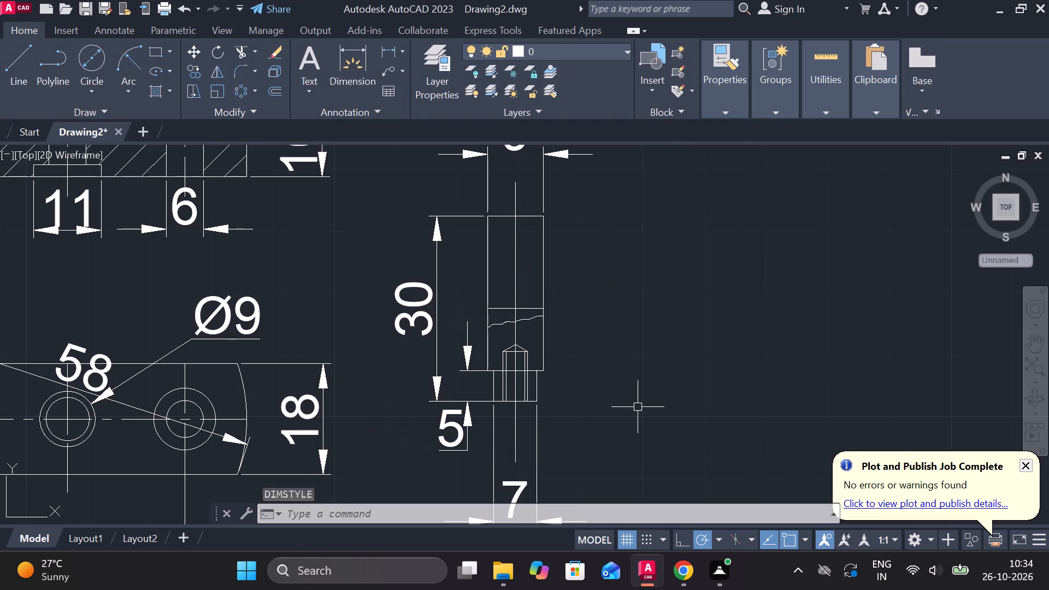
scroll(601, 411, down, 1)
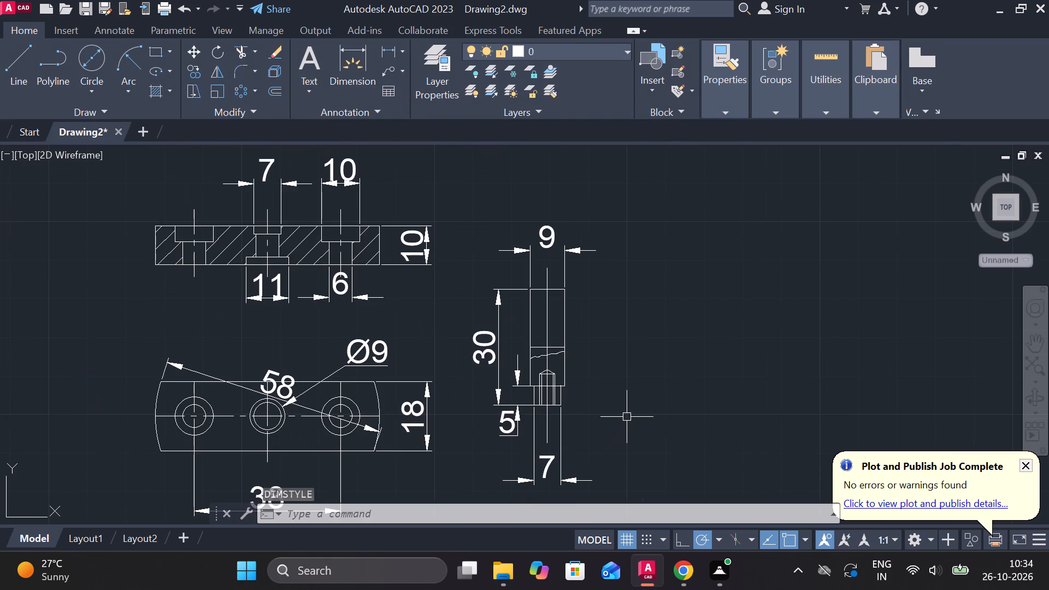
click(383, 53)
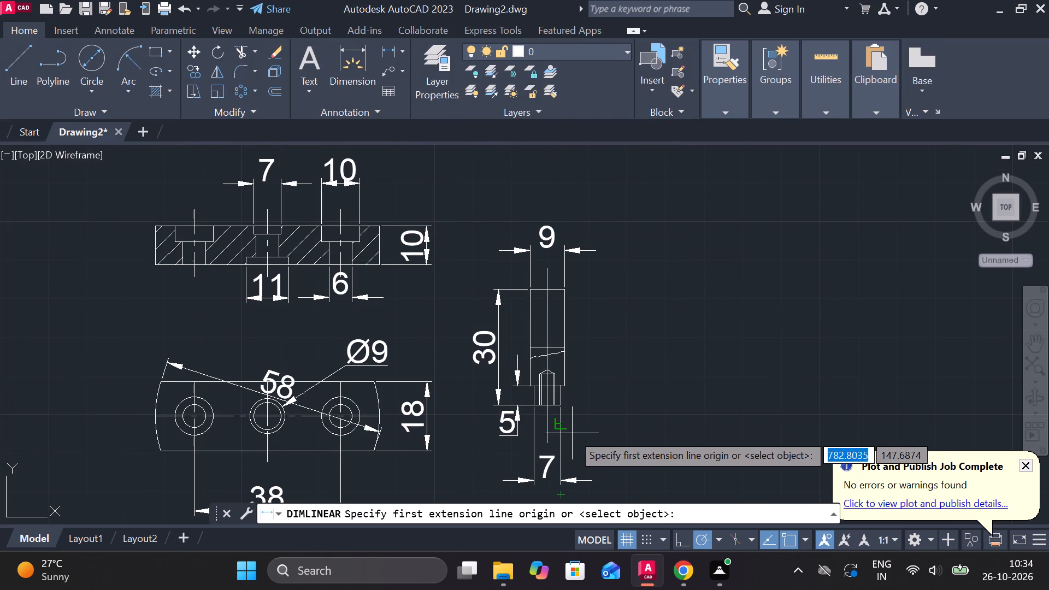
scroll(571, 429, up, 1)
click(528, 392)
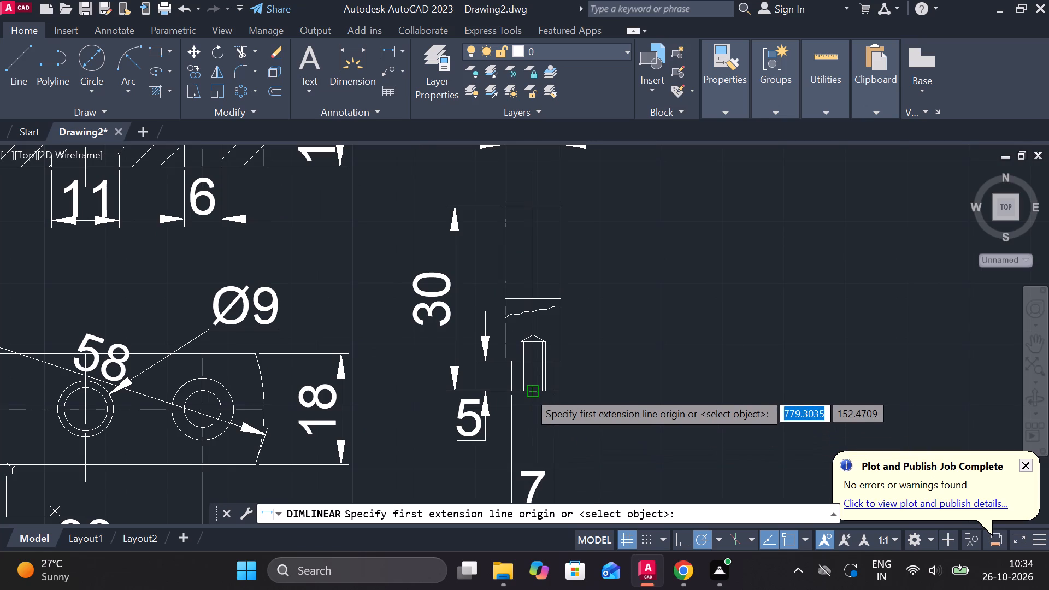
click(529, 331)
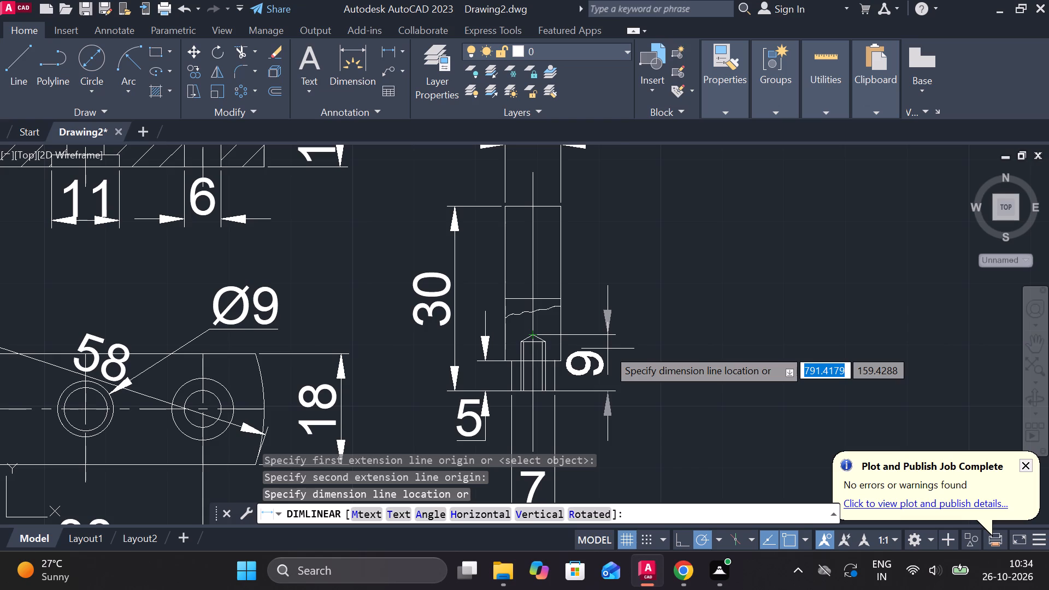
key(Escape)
Add a vertical linear dimension from the pin's bottom centre to the base of the hole's cone, placed right of the pin.
click(390, 54)
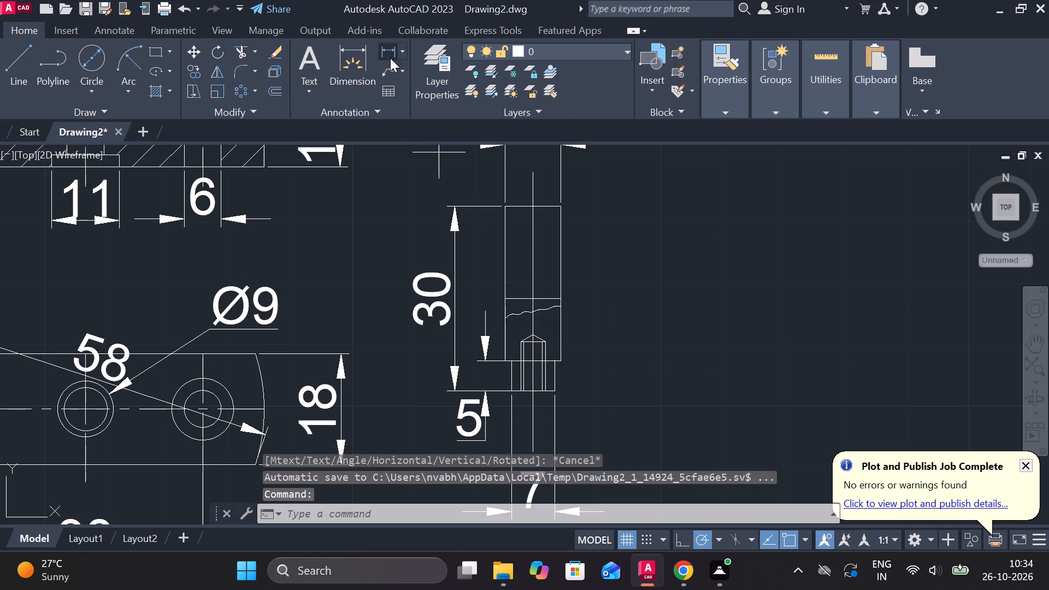
click(533, 392)
click(533, 340)
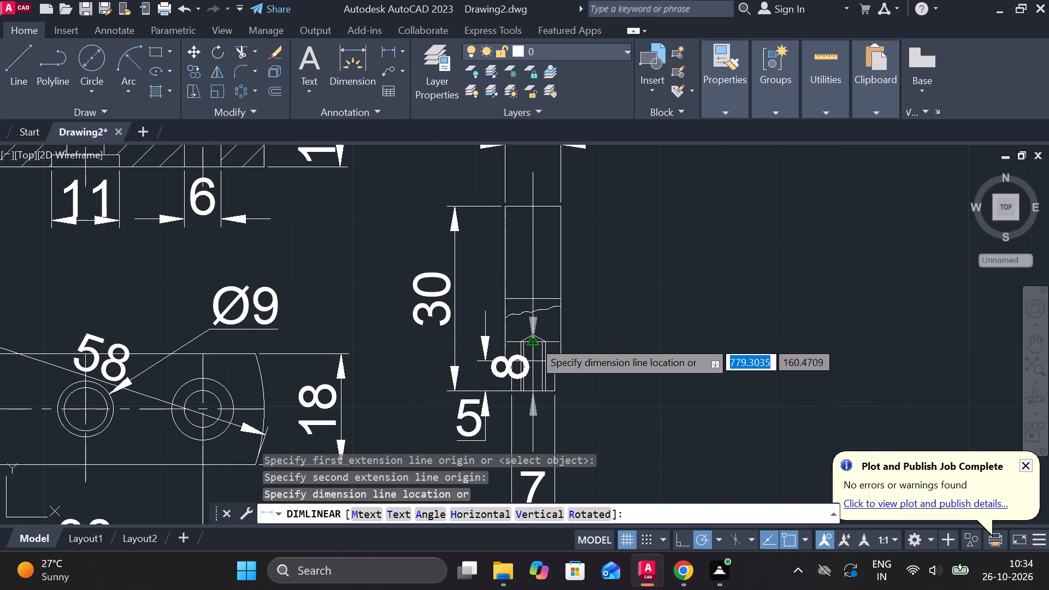
click(609, 368)
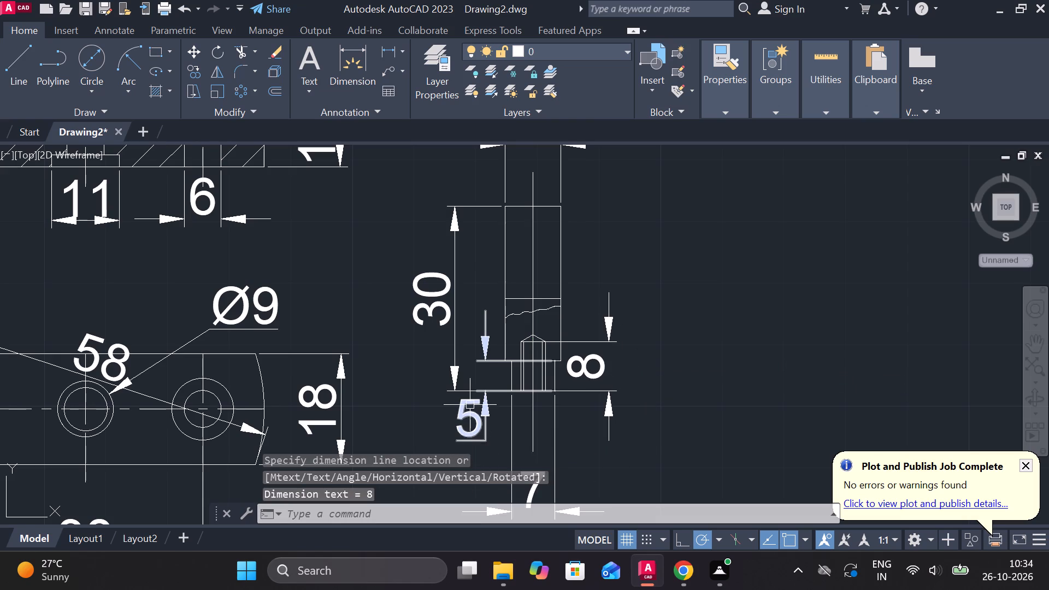
Add a vertical linear dimension from the pin's top-left corner down to the horizontal line above the wavy break, placed left of the pin.
click(384, 51)
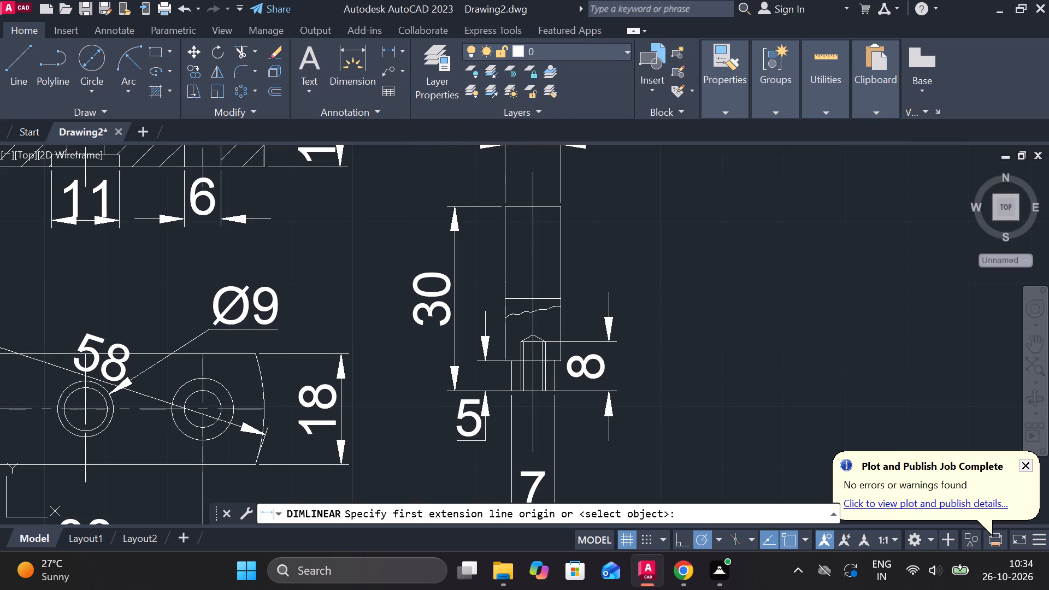
click(502, 207)
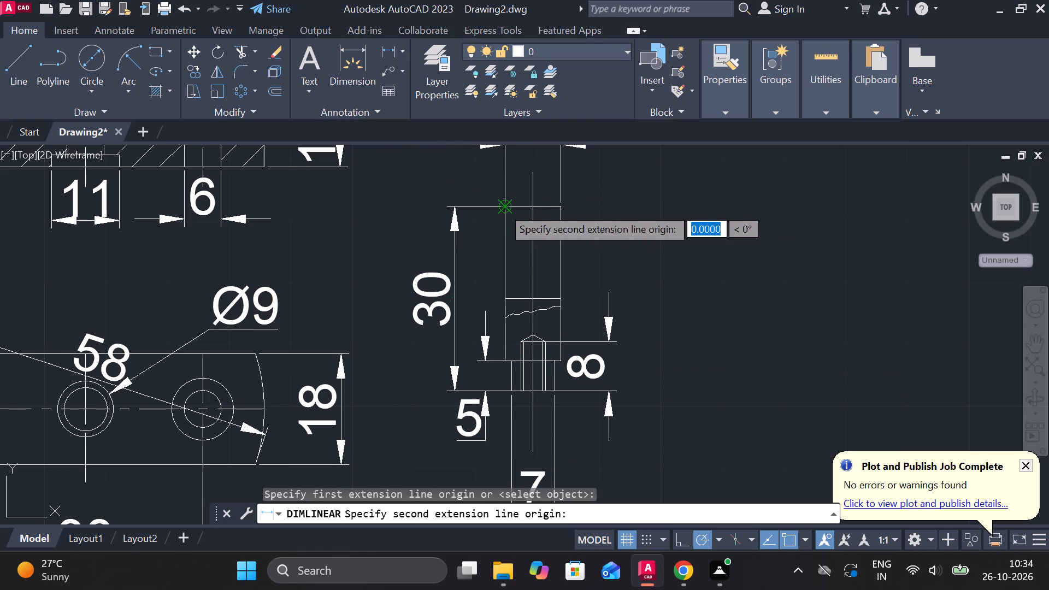
click(508, 296)
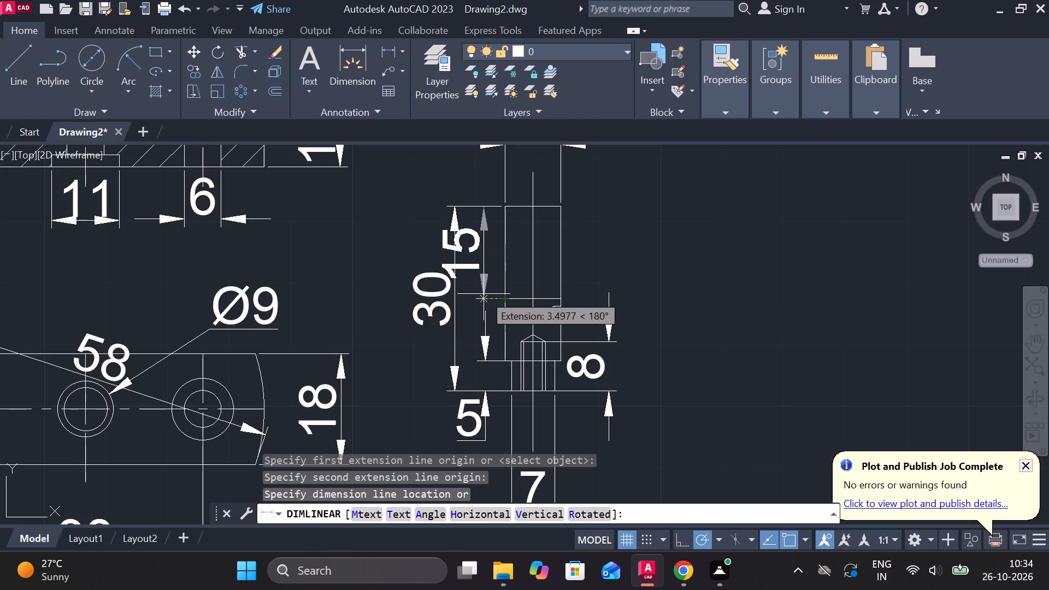
click(485, 294)
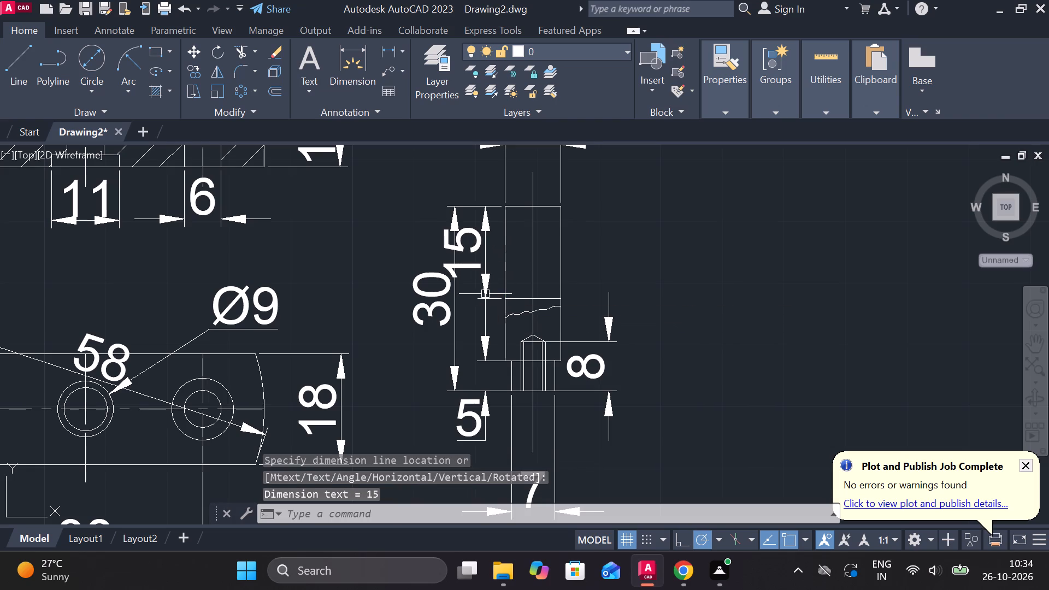
Move the pin's overall length dimension farther left, clear of the upper-section length dimension.
click(440, 300)
click(456, 300)
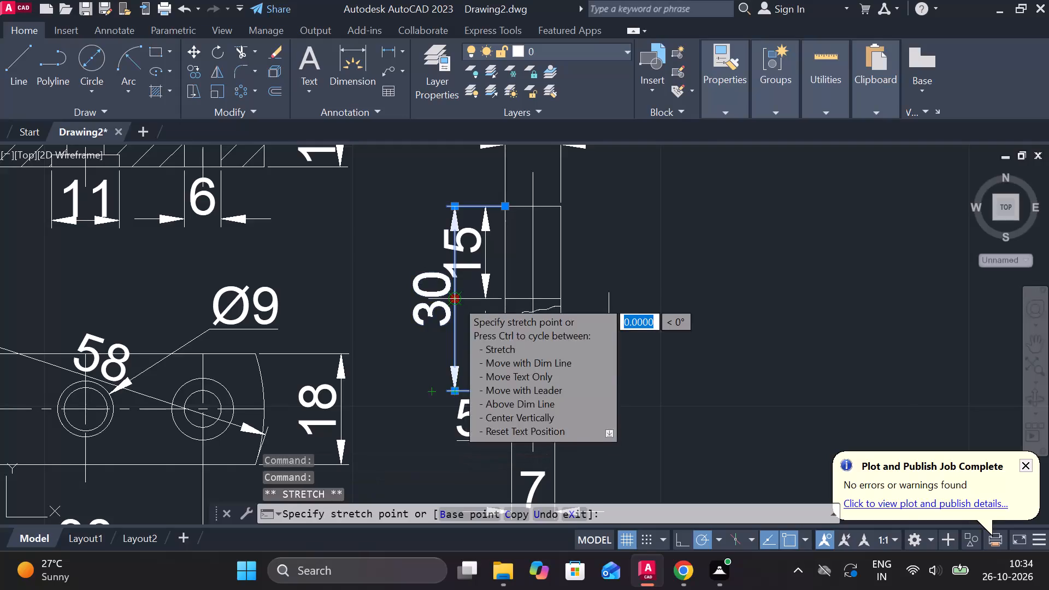
click(436, 300)
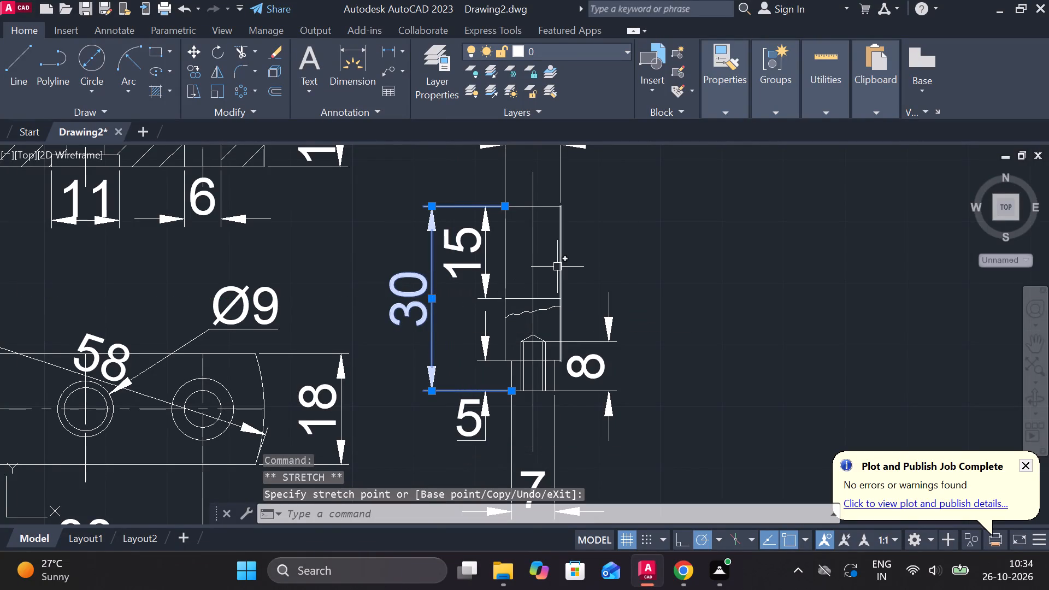
Add a diameter symbol before the value of the 9 width dimension above the pin, making it Ø9.
key(Escape)
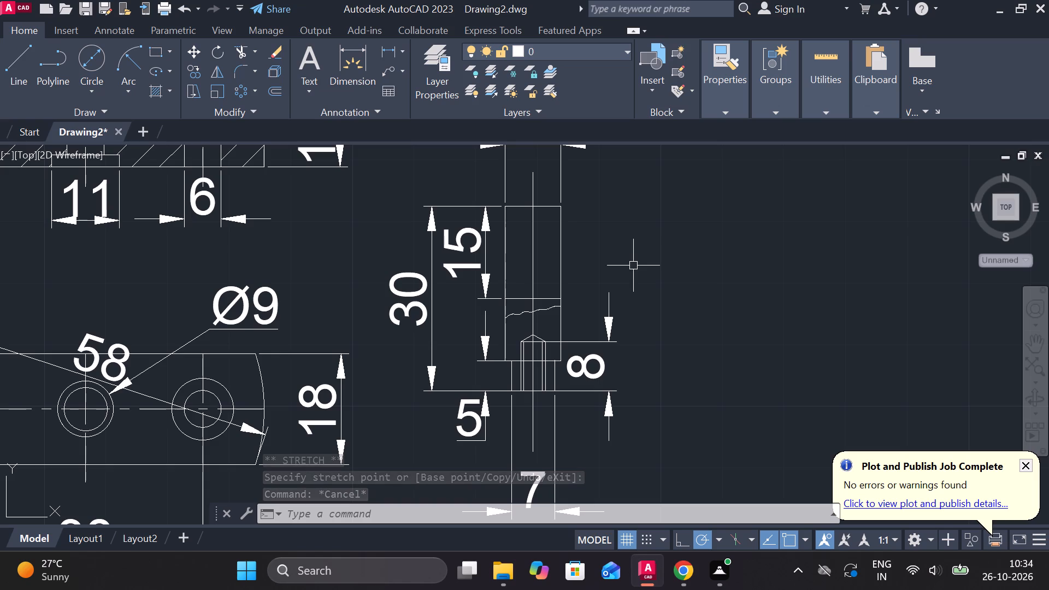
scroll(600, 246, down, 1)
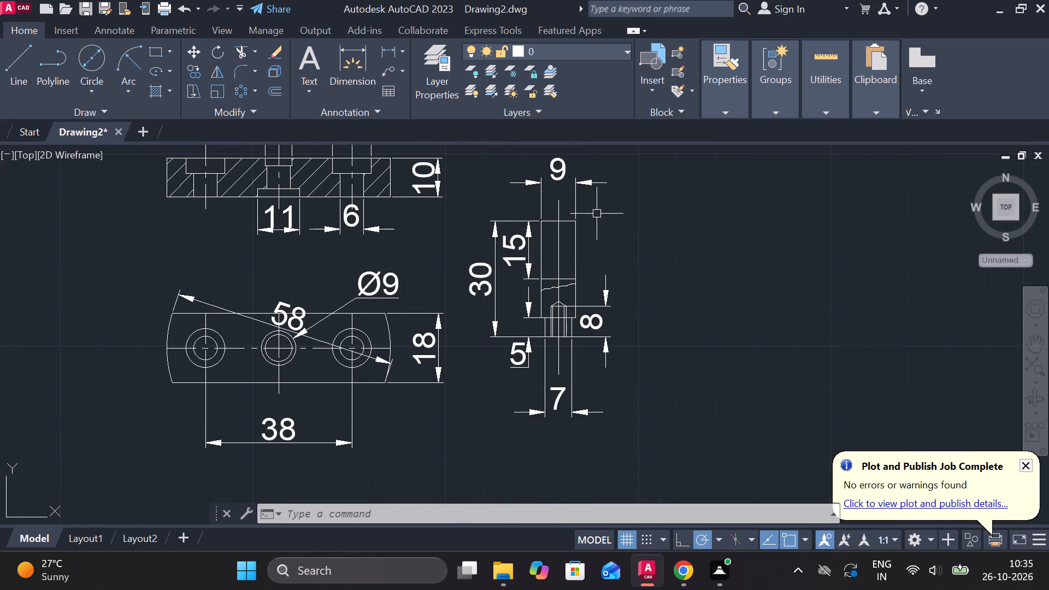
click(555, 171)
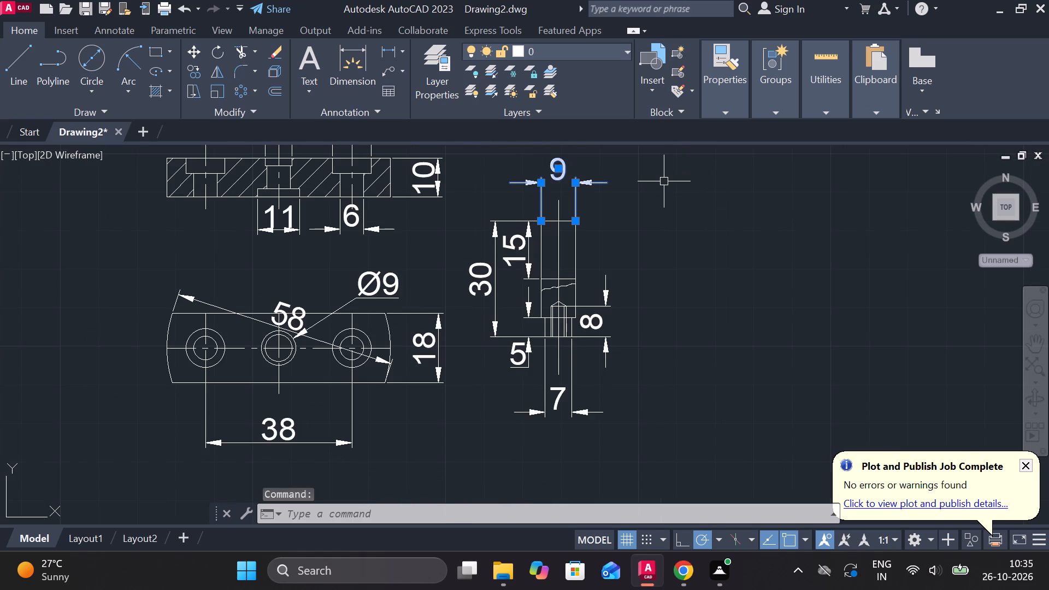
key(Escape)
double_click(557, 169)
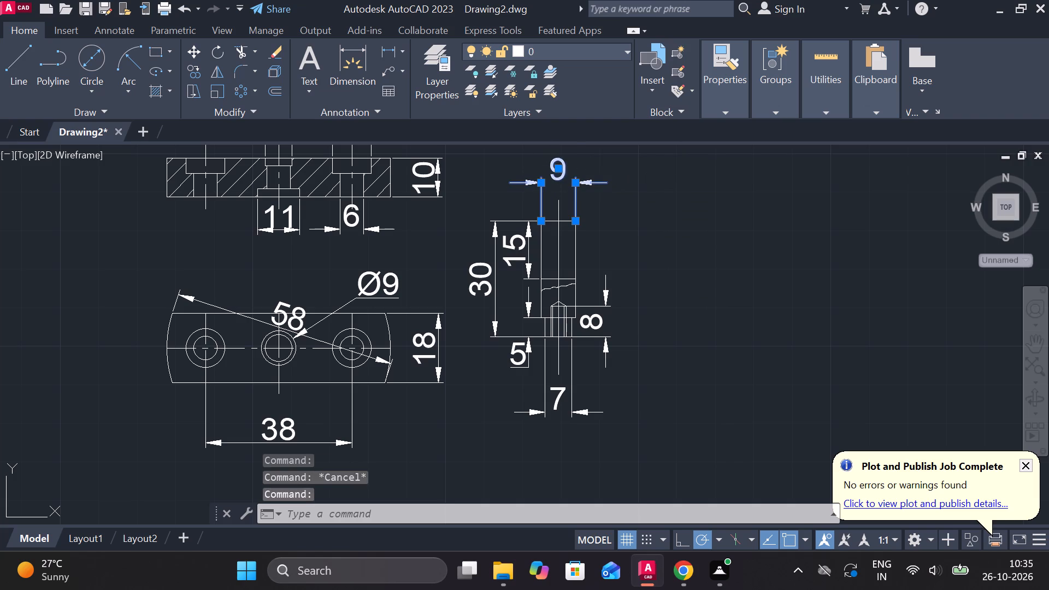
double_click(702, 88)
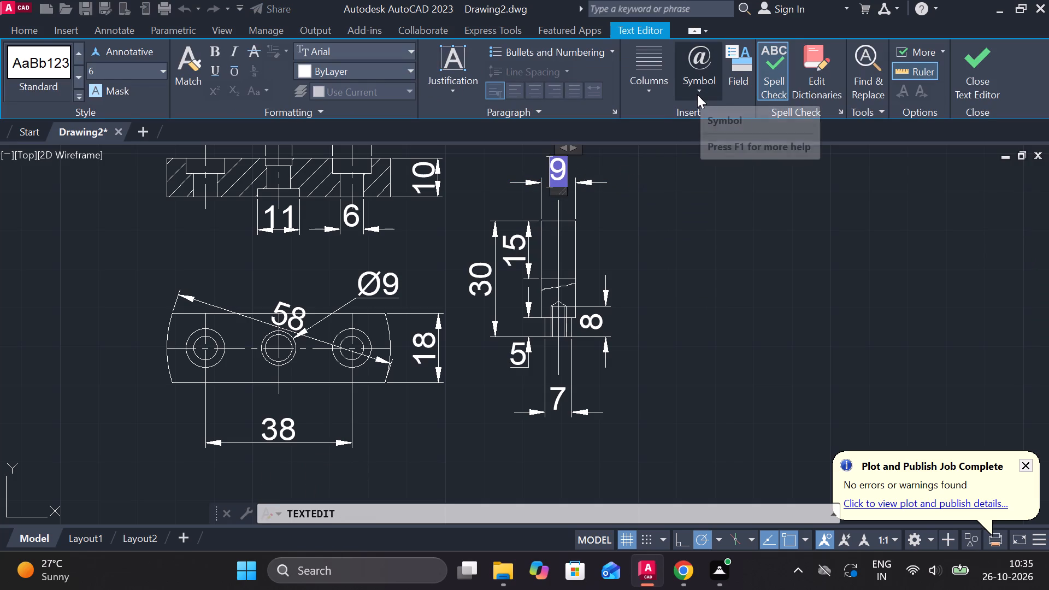
double_click(697, 90)
click(711, 88)
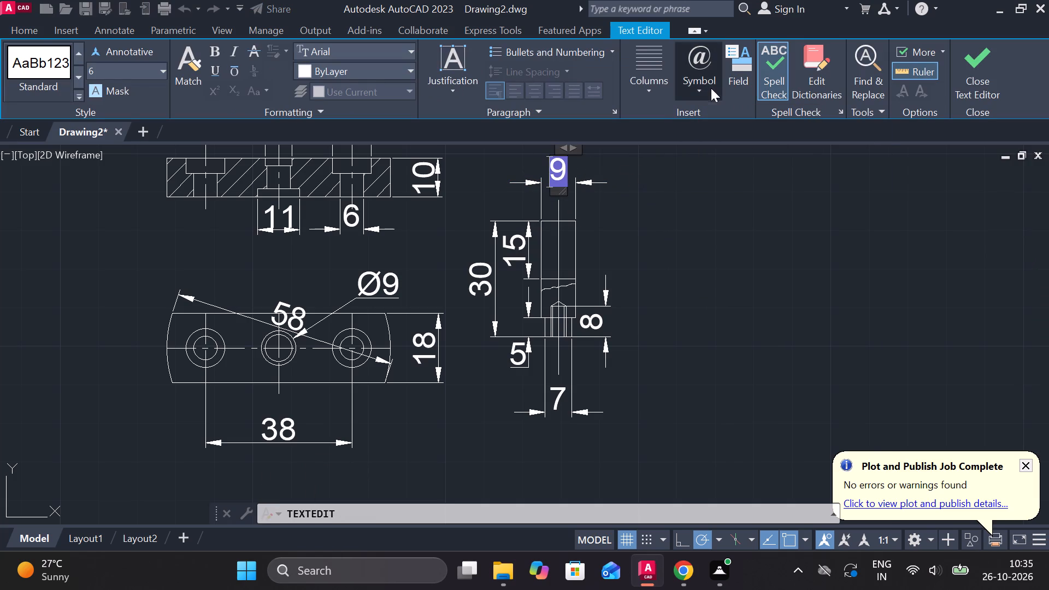
click(735, 161)
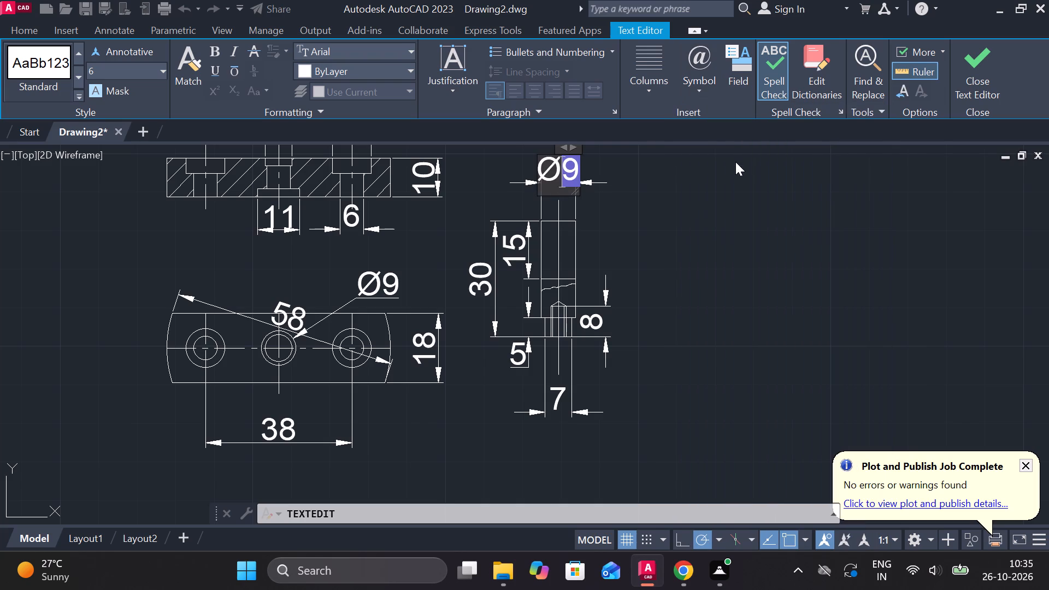
click(663, 282)
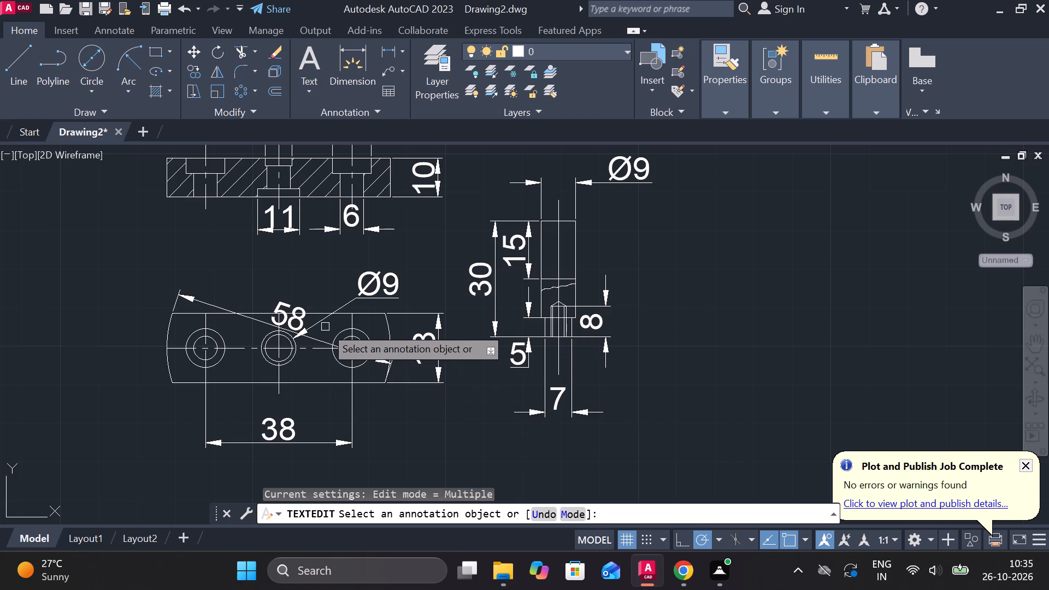
Add a diameter symbol to the 10 counterbore width dimension above the plate's section view, making it Ø10.
scroll(344, 257, down, 2)
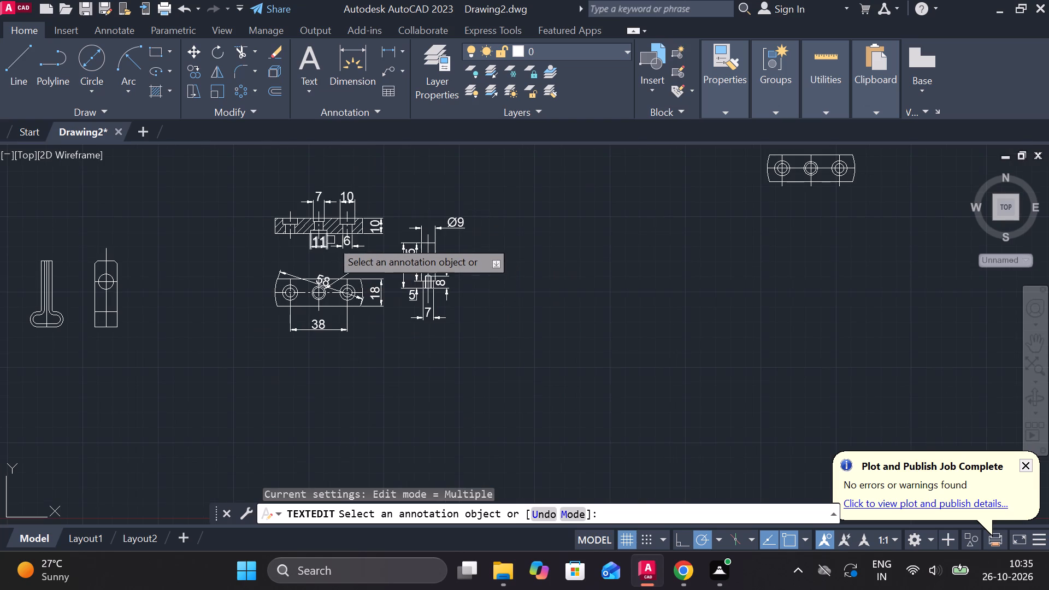
scroll(325, 198, up, 2)
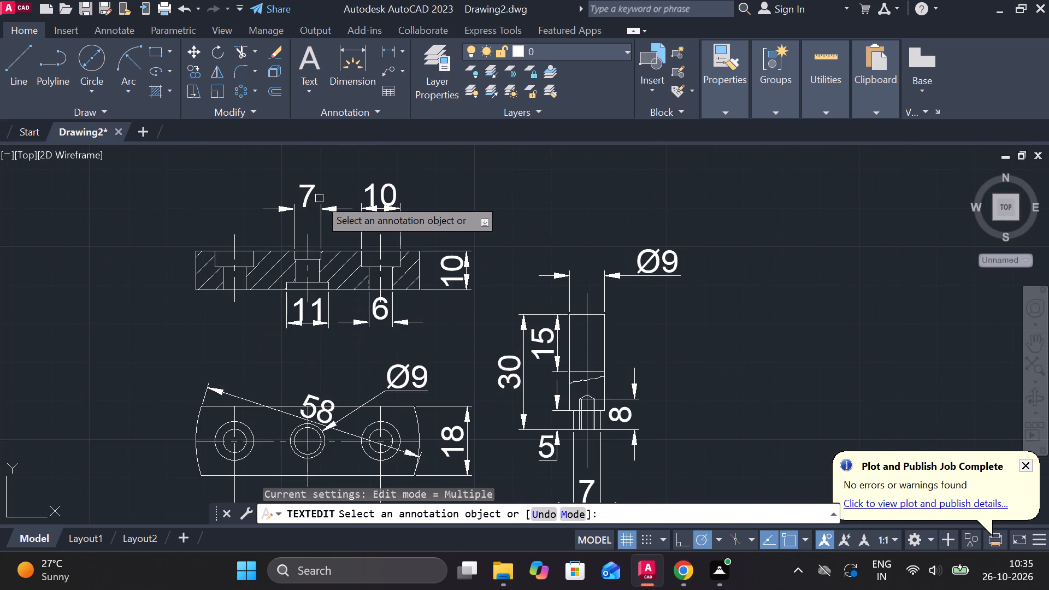
click(387, 191)
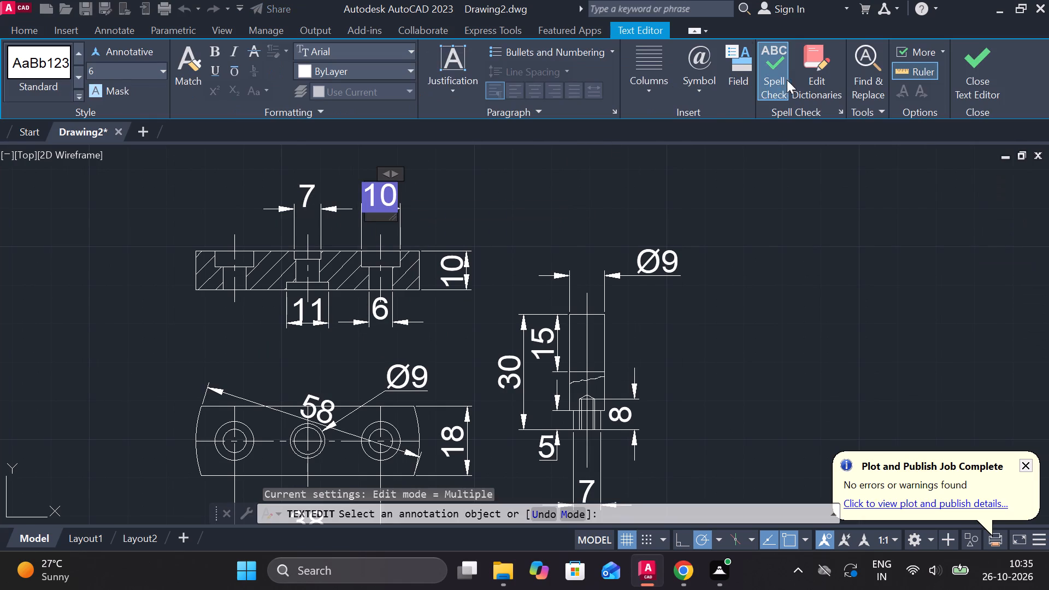
click(698, 85)
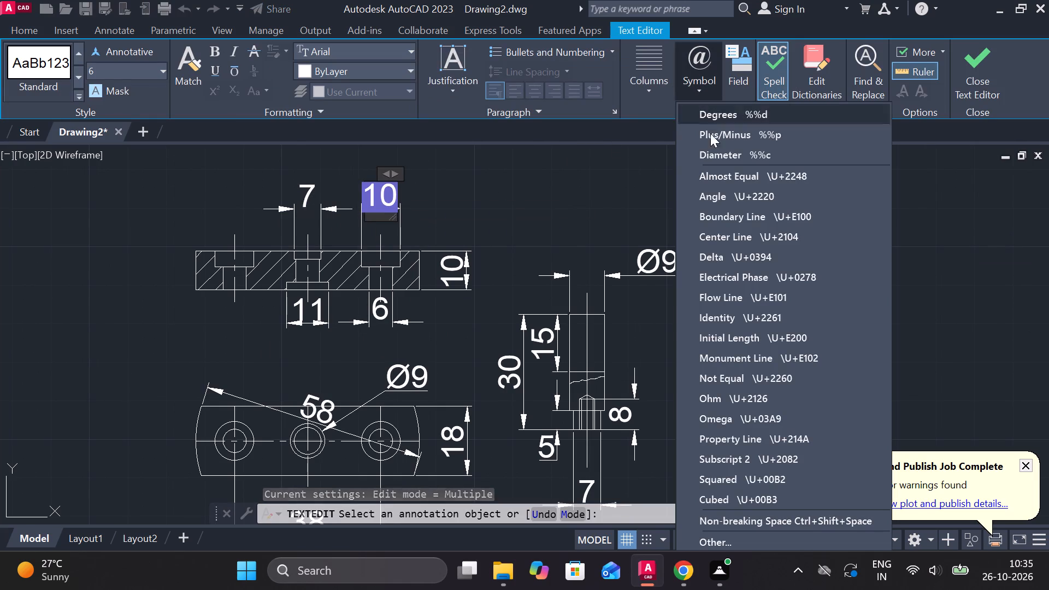
click(715, 157)
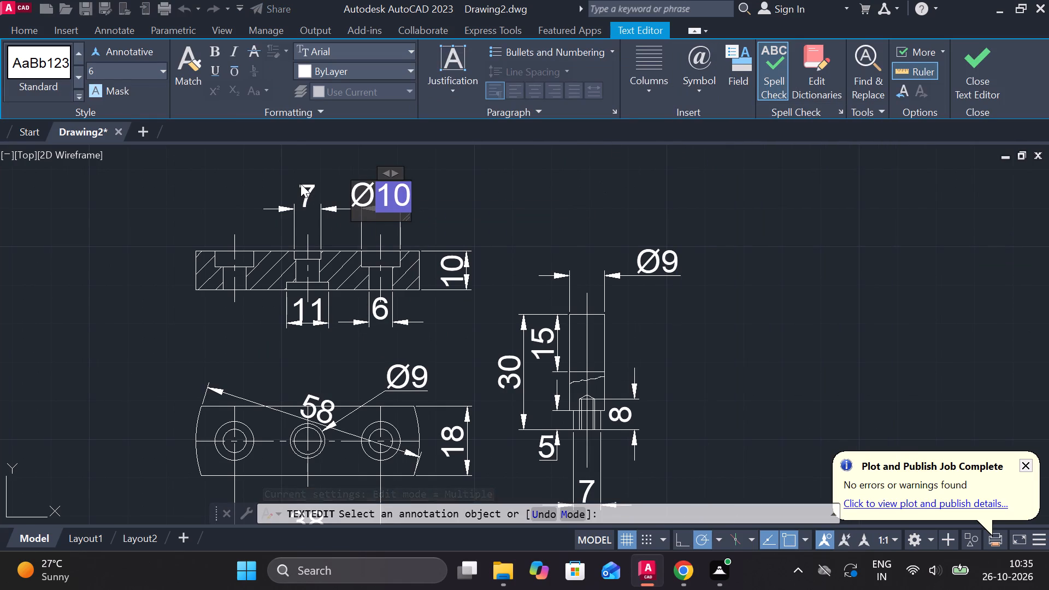
double_click(303, 192)
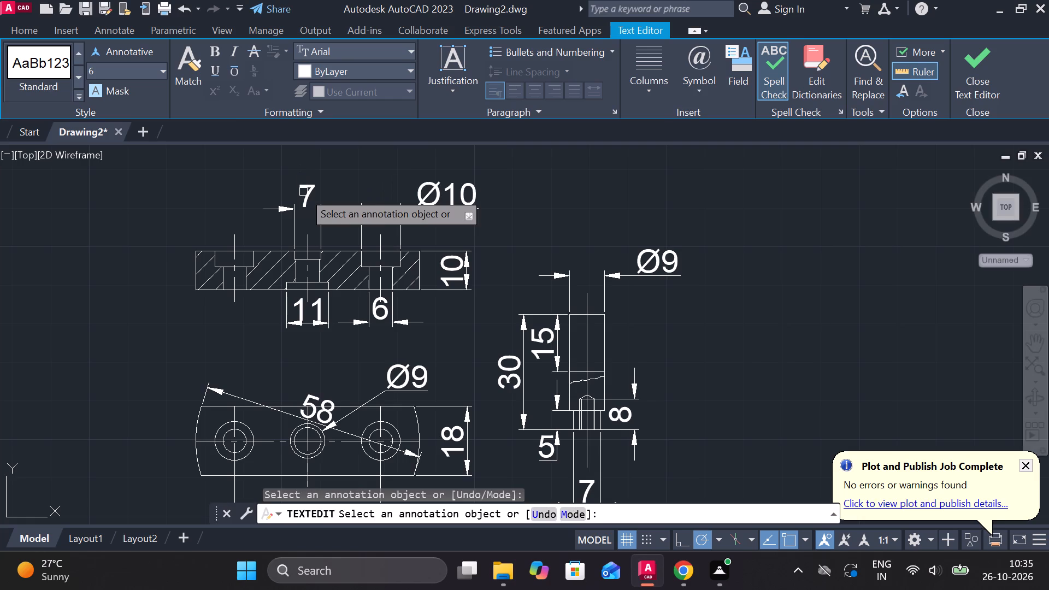
Replace the text of the 7 dimension above the section view's central hole with Ø7.
double_click(307, 194)
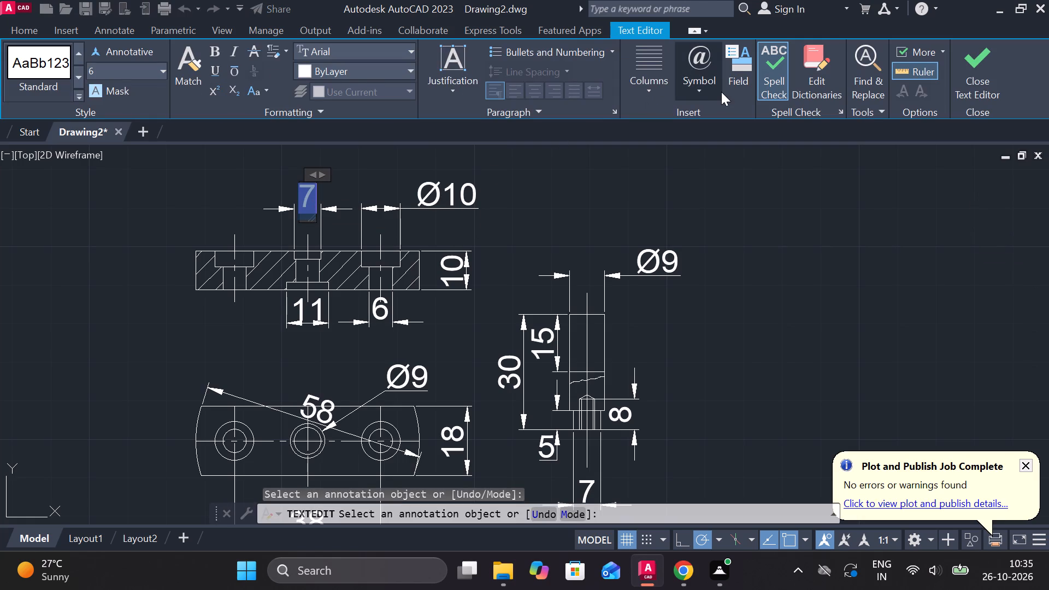
click(709, 92)
click(712, 149)
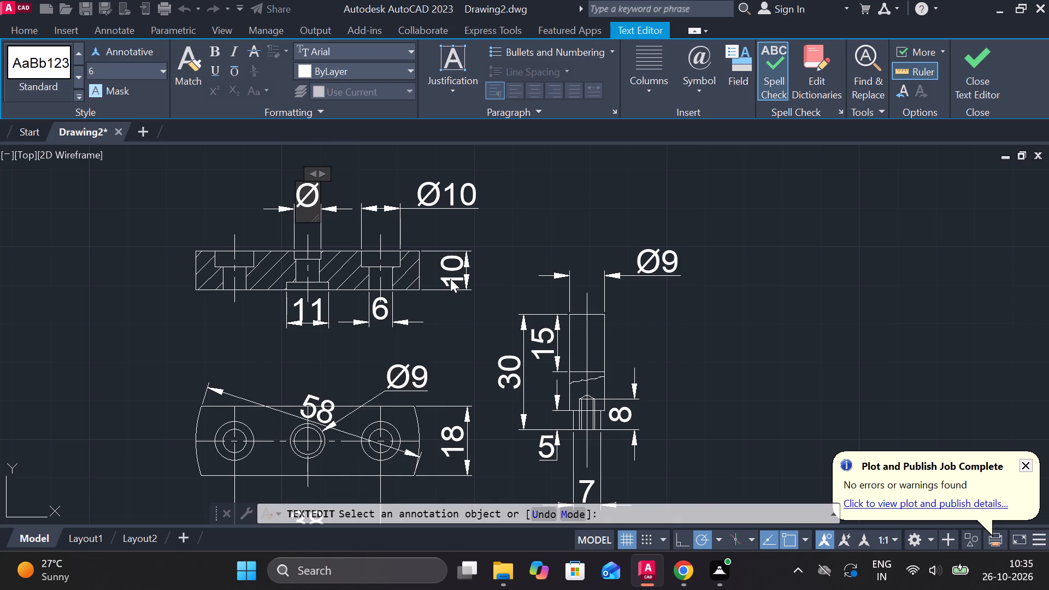
key(7)
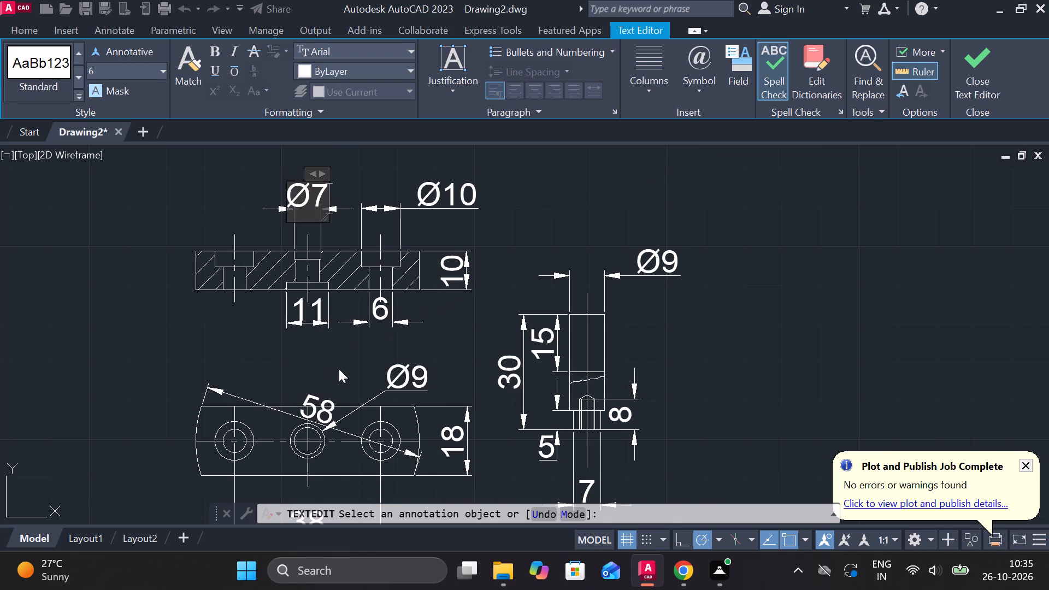
click(347, 373)
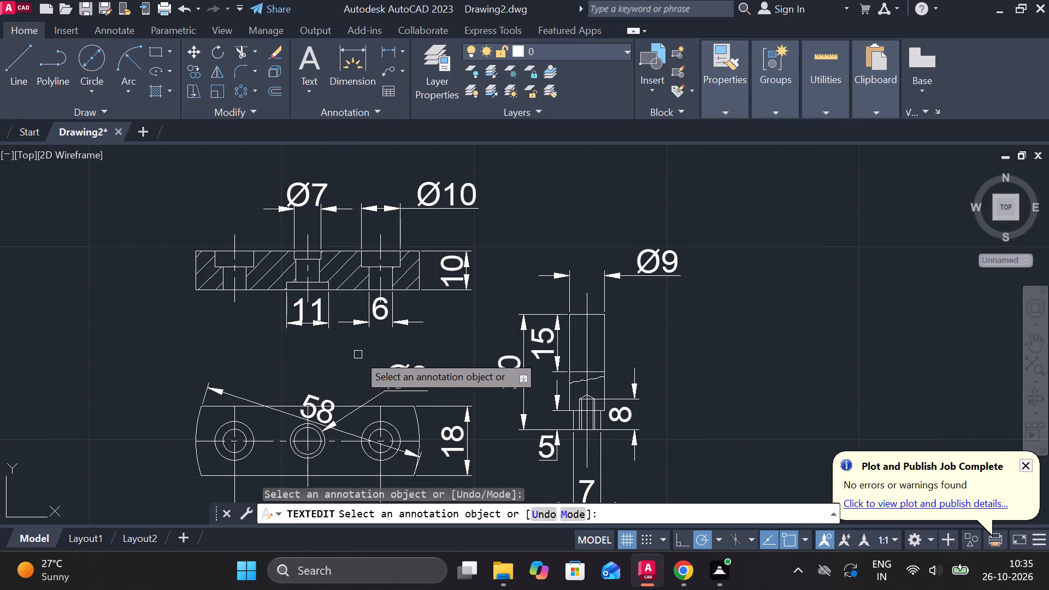
Add a diameter symbol to the 11 dimension below the section view's central hole, making it Ø11.
double_click(314, 318)
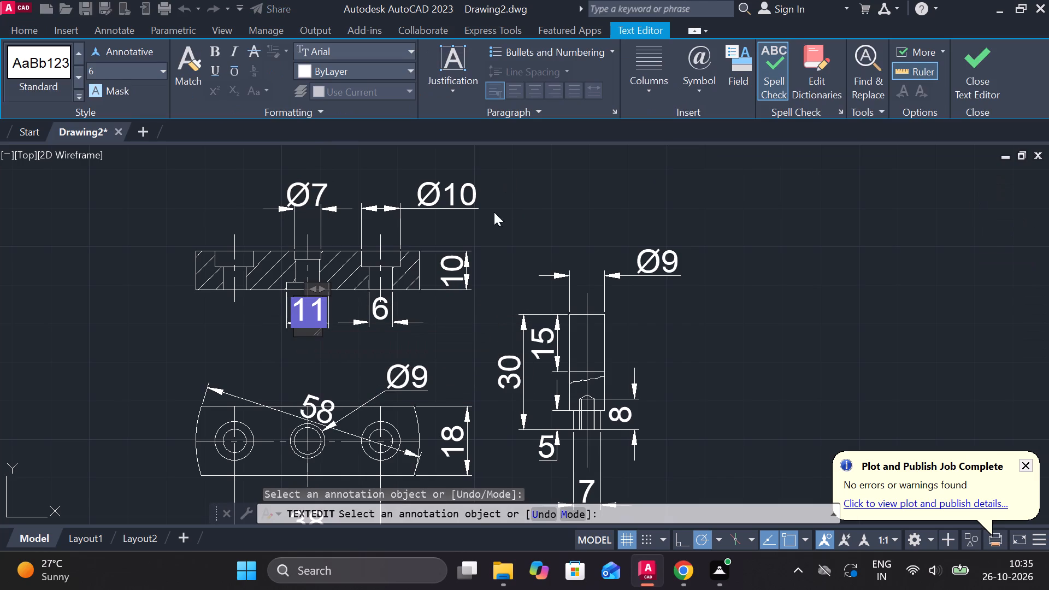
click(698, 87)
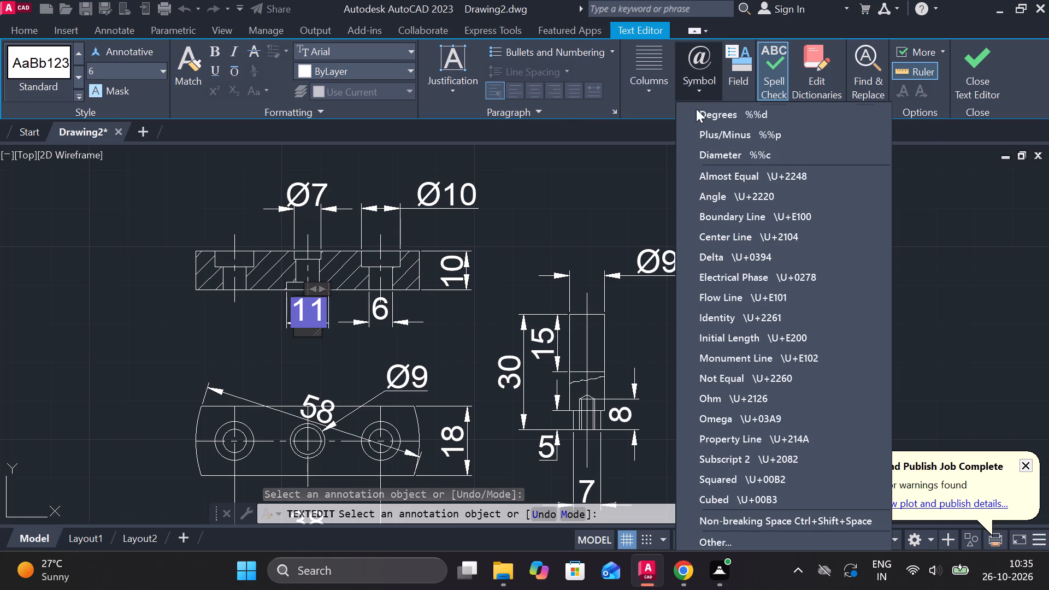
click(698, 159)
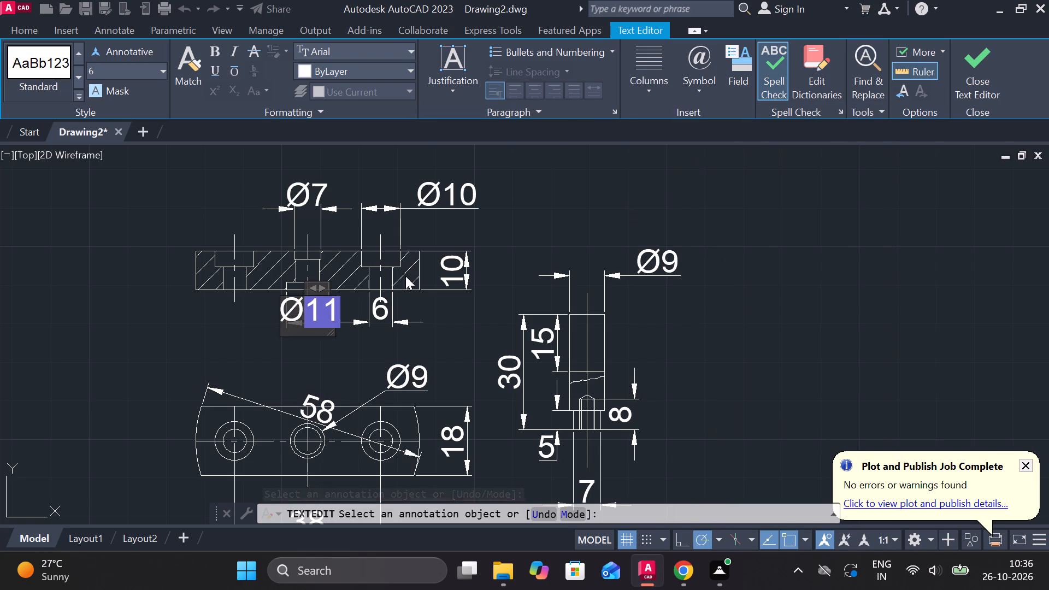
double_click(380, 309)
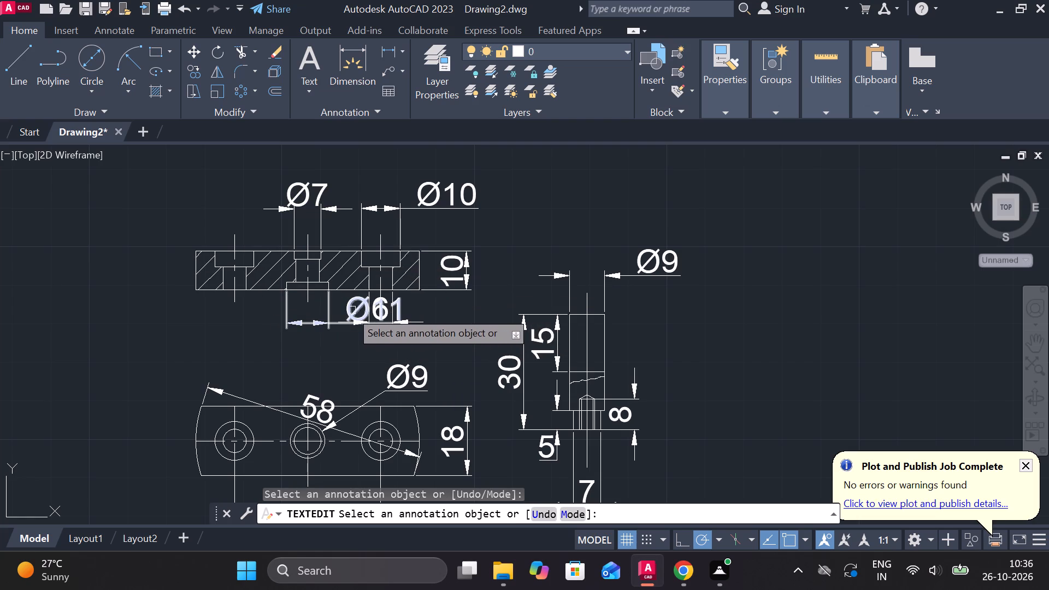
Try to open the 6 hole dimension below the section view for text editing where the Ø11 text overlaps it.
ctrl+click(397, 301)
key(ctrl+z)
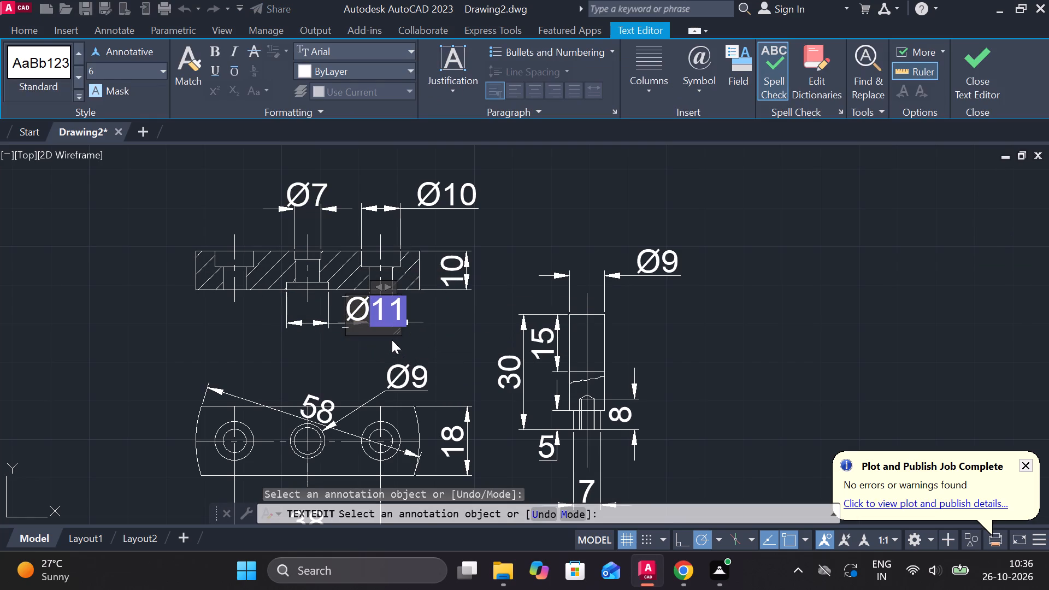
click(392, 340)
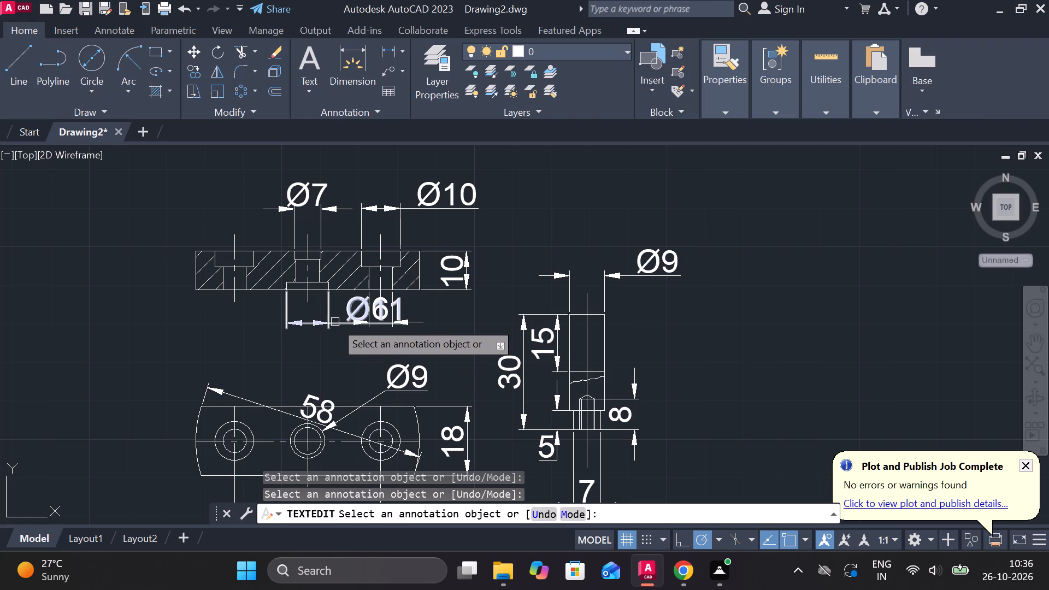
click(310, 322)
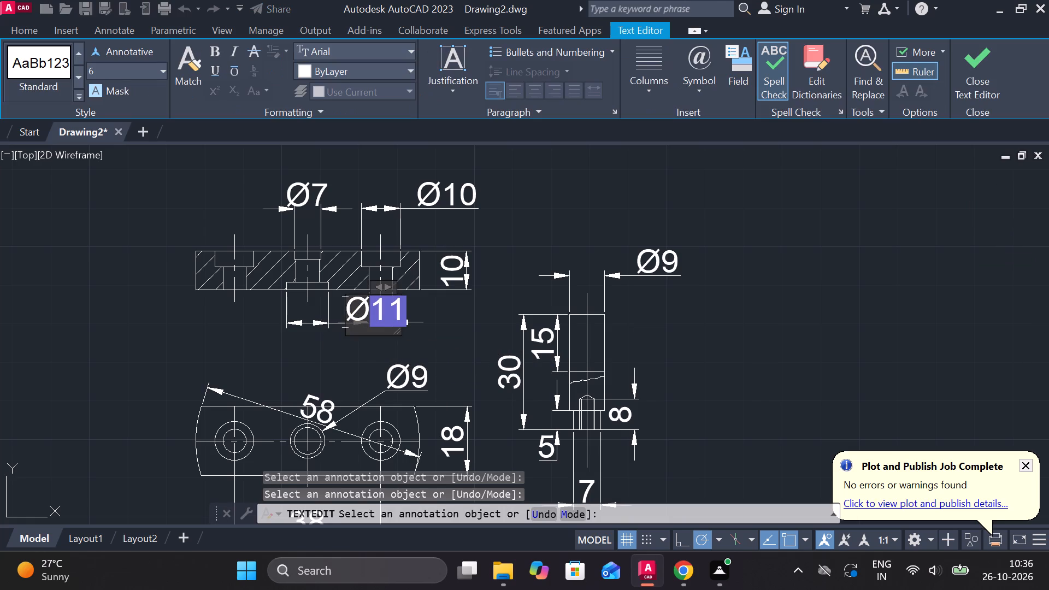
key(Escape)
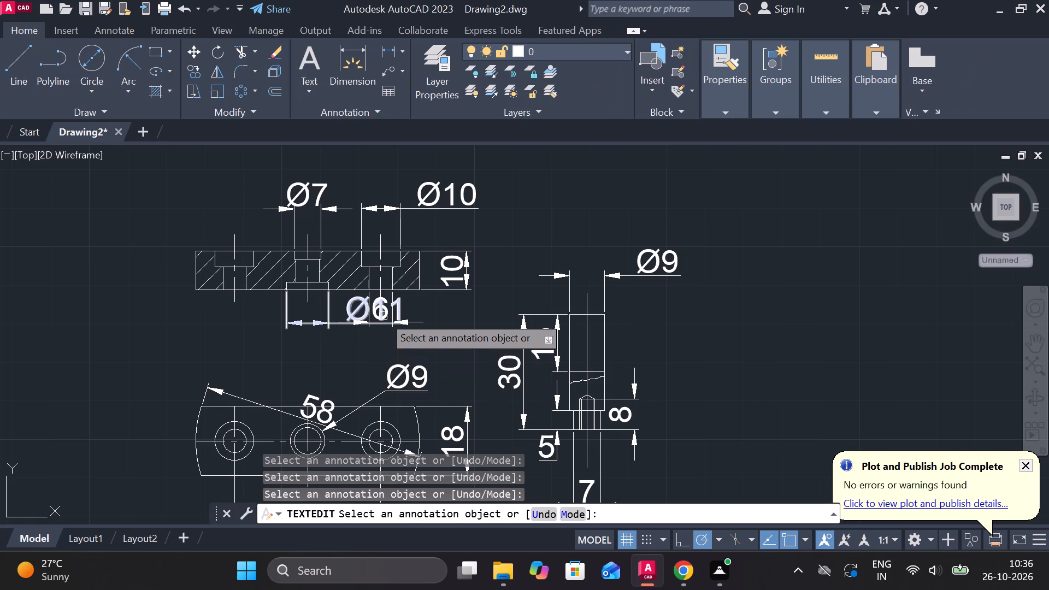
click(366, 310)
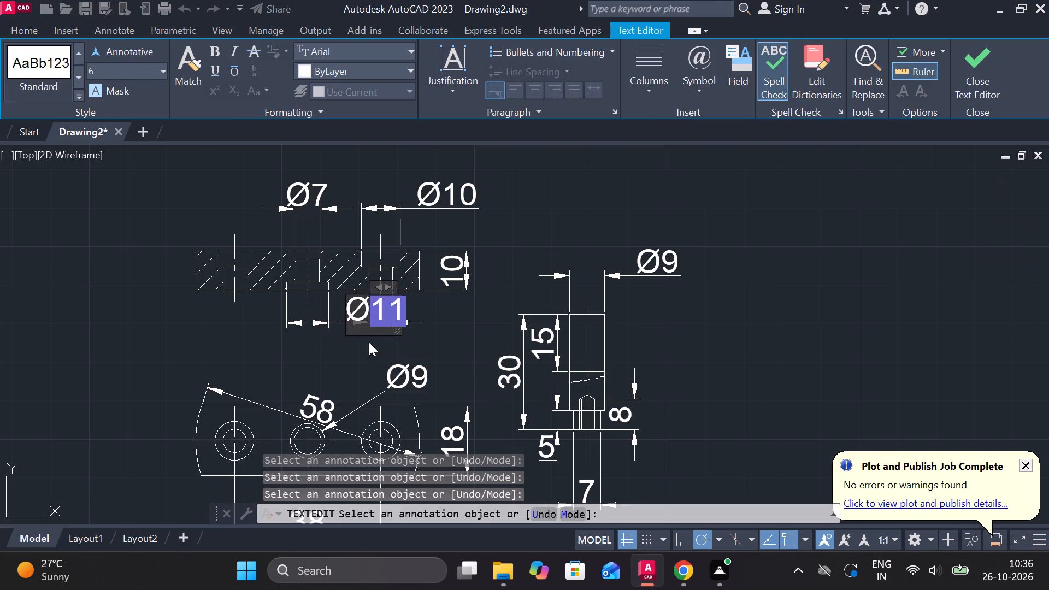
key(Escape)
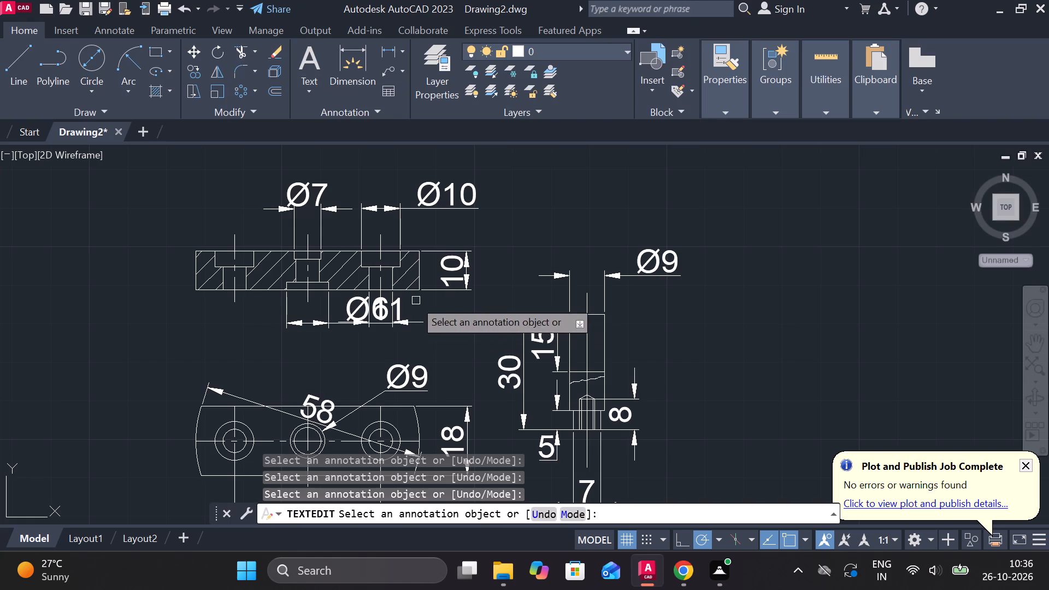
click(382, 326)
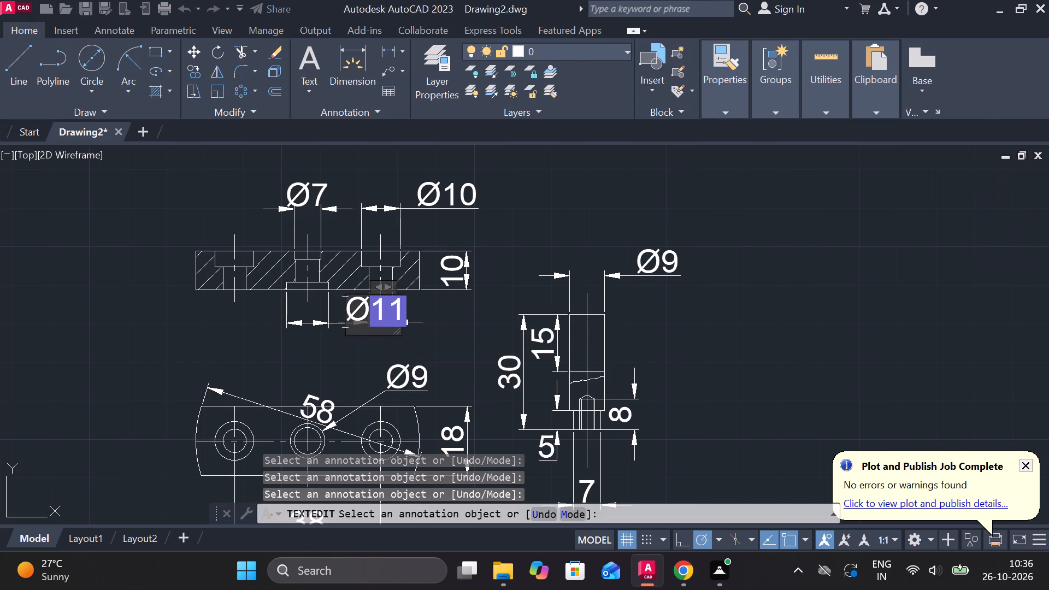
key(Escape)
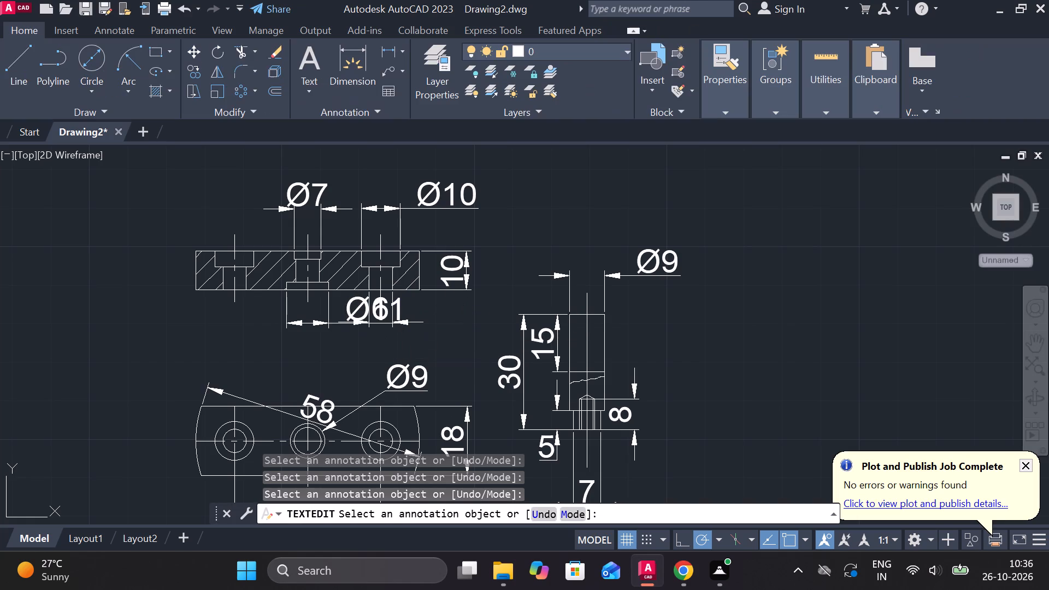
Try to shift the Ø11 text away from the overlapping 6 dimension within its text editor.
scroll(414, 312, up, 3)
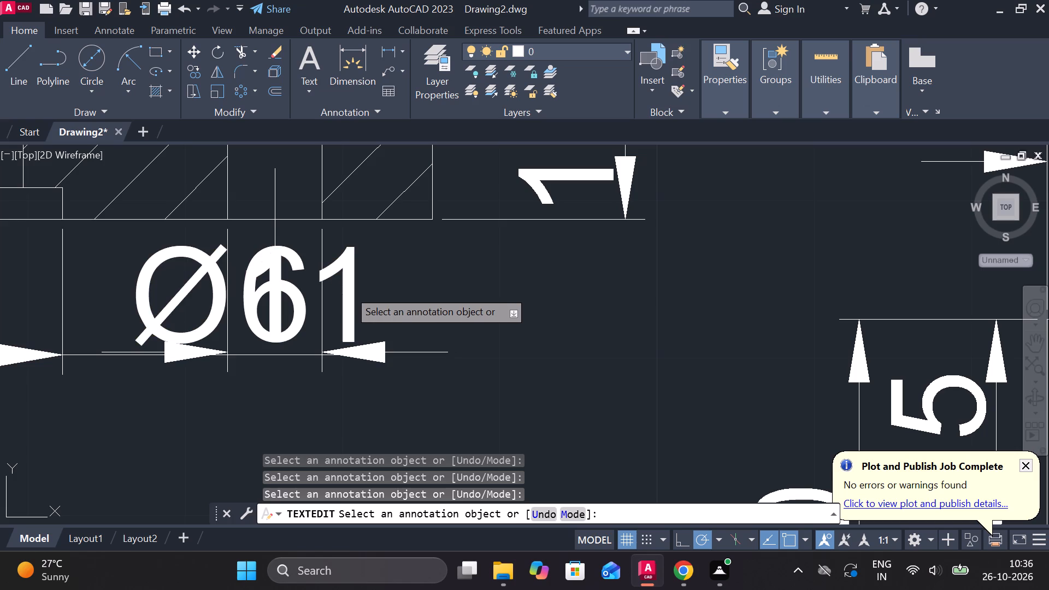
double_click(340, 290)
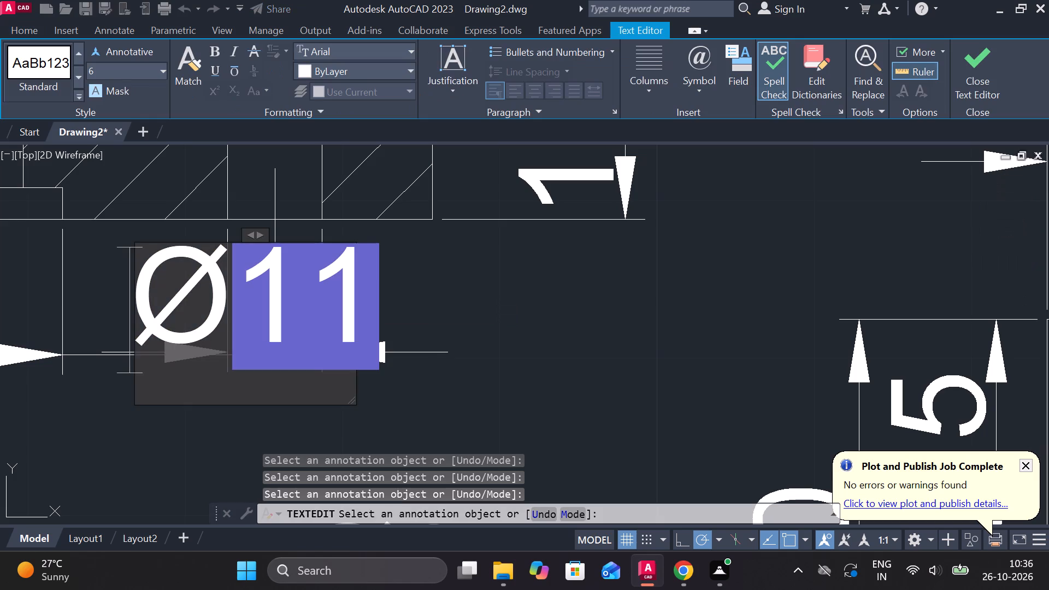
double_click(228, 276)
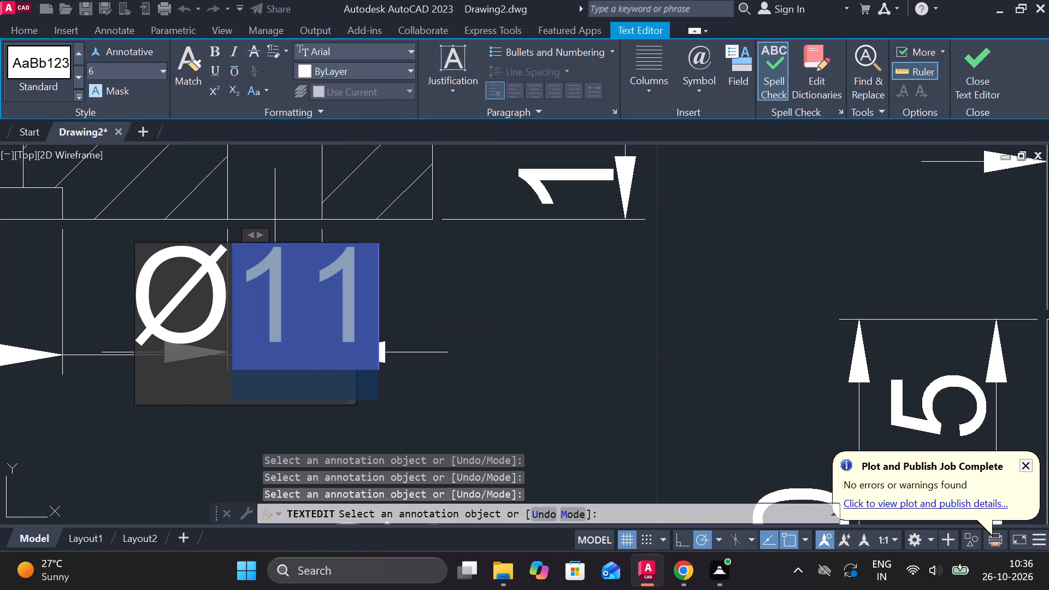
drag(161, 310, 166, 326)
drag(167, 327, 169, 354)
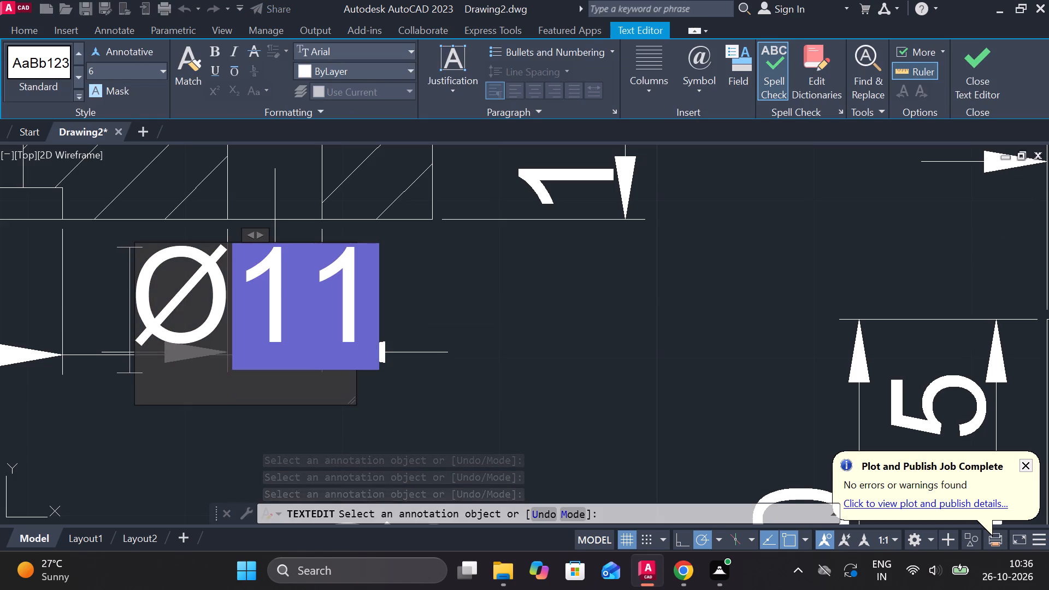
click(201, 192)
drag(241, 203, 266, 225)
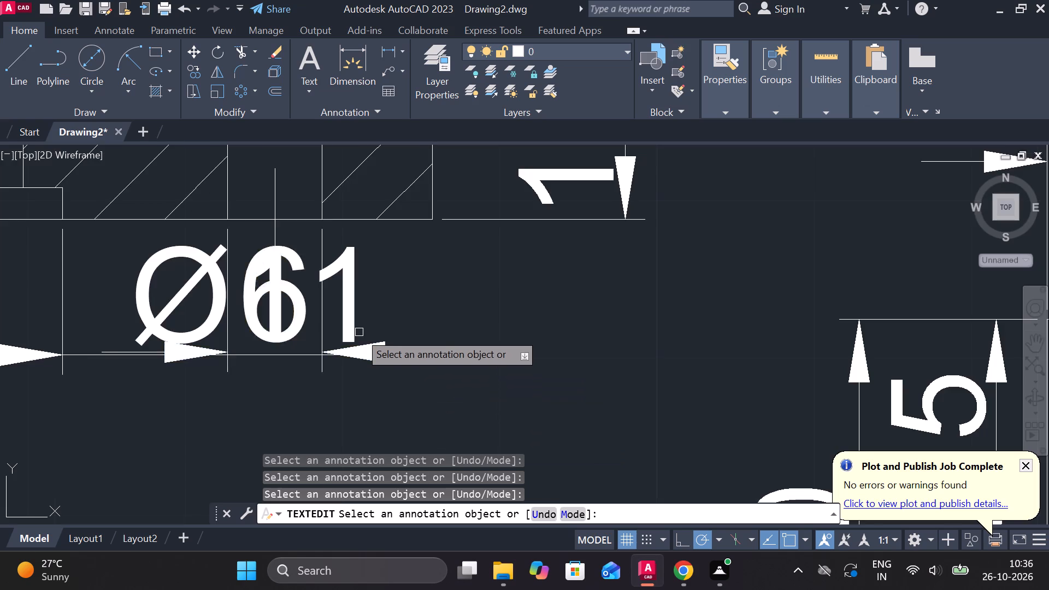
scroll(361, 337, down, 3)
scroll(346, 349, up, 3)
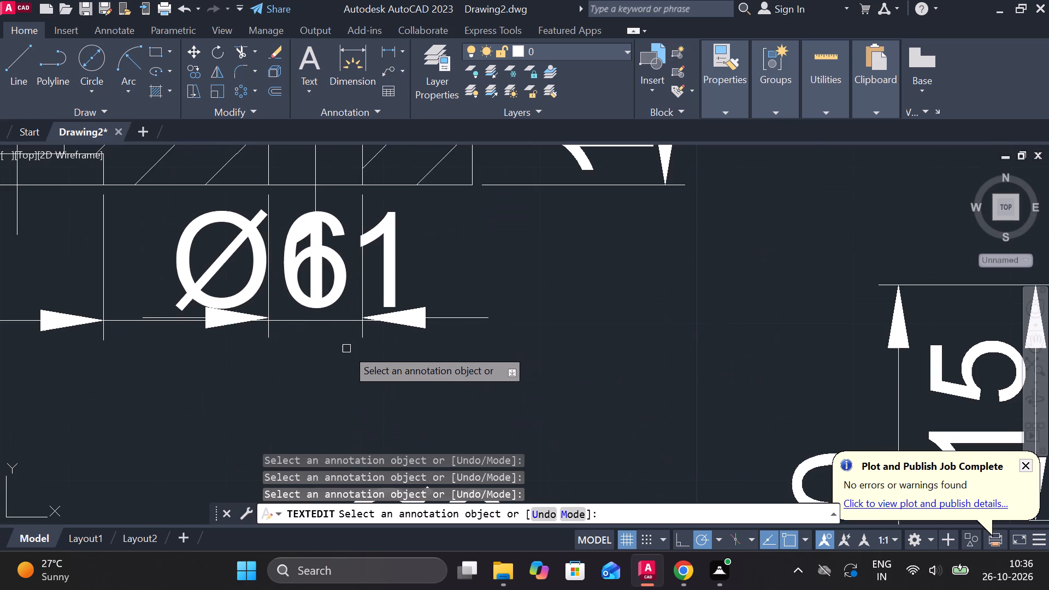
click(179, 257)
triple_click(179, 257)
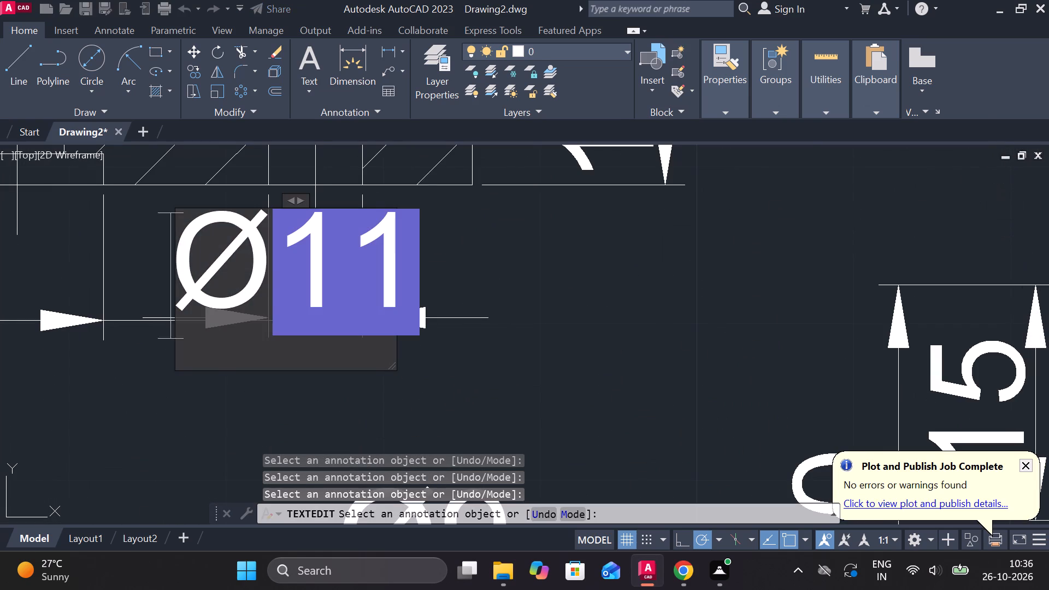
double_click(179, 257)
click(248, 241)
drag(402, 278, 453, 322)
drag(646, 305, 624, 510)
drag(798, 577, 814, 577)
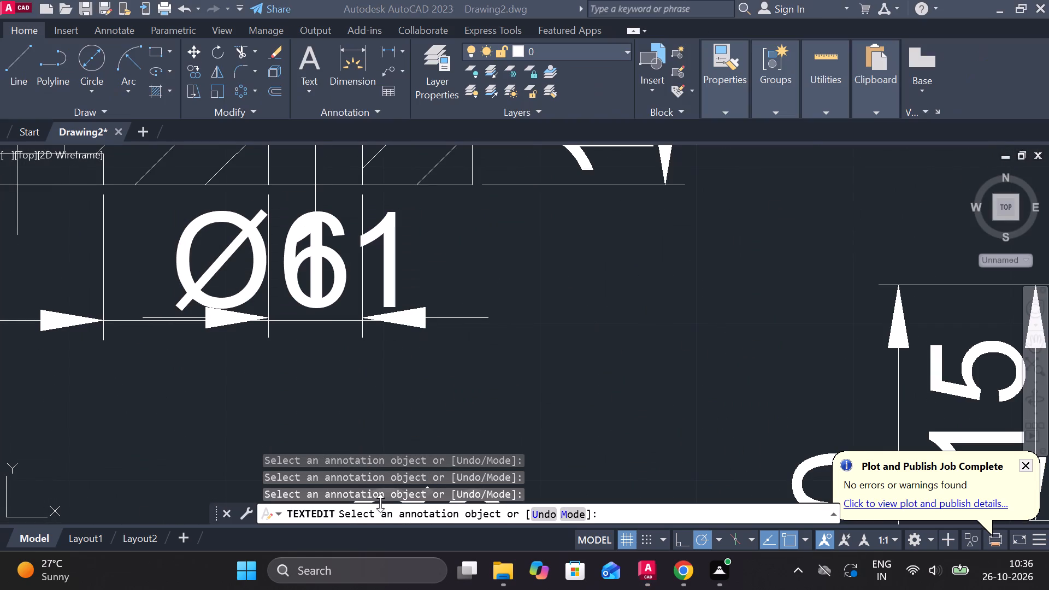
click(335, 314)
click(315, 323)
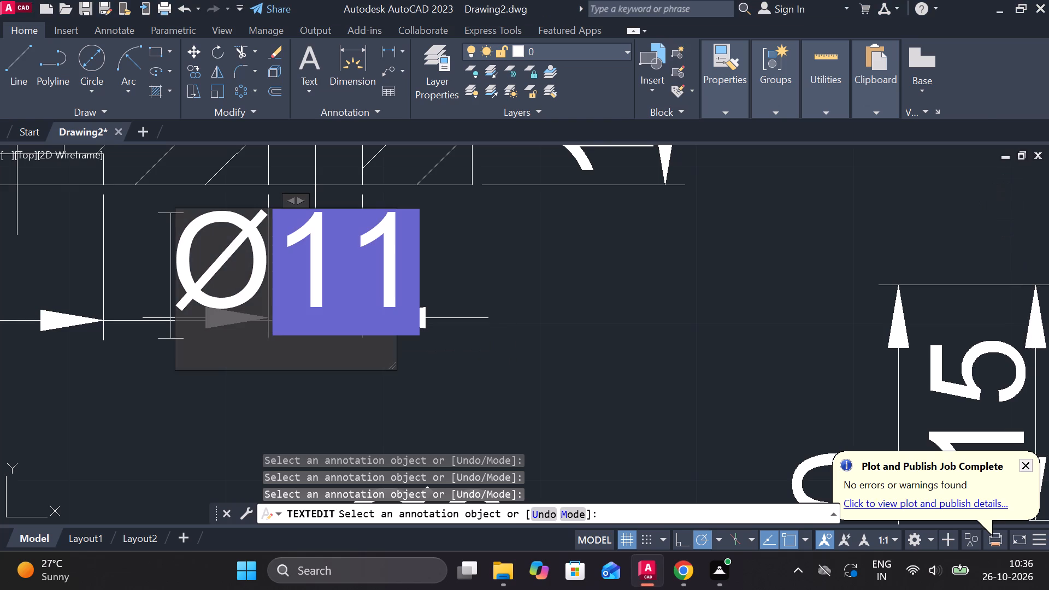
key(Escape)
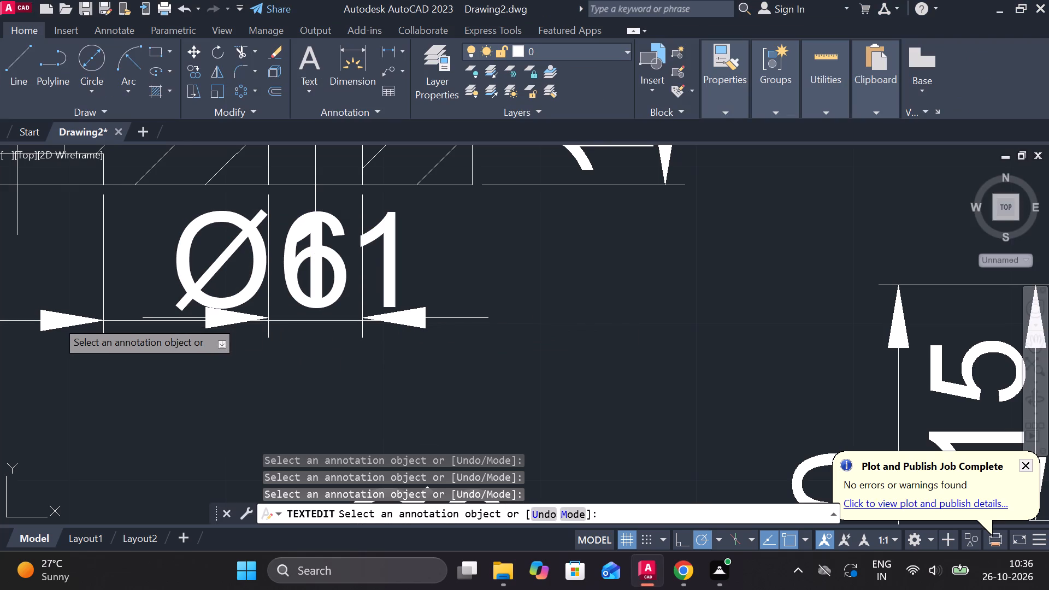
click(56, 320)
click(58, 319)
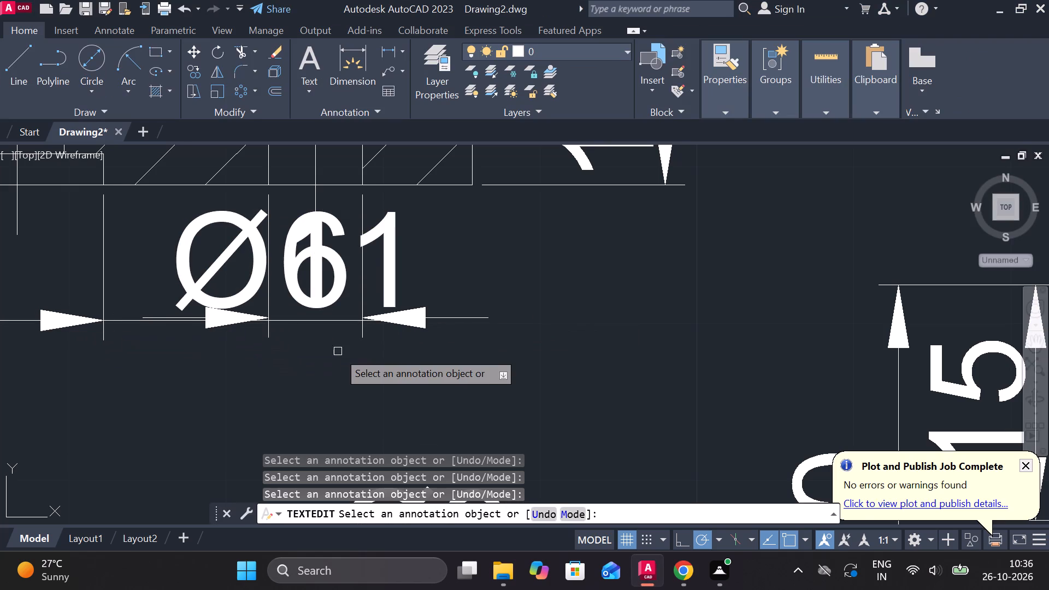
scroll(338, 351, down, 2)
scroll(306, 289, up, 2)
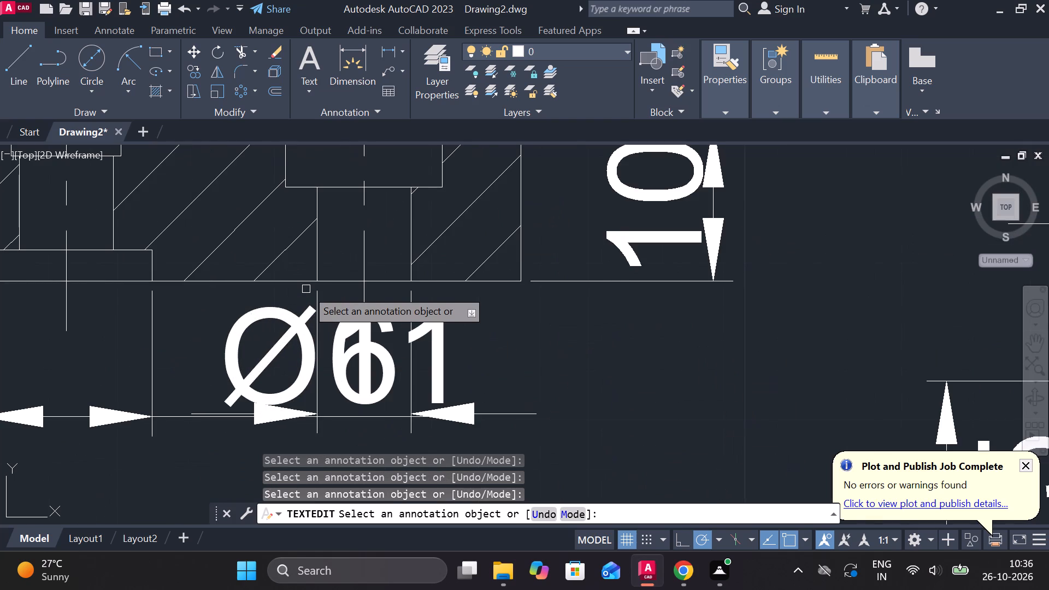
Replace the overlapping Ø11 dimension text below the section view's central hole with only a diameter symbol.
click(288, 312)
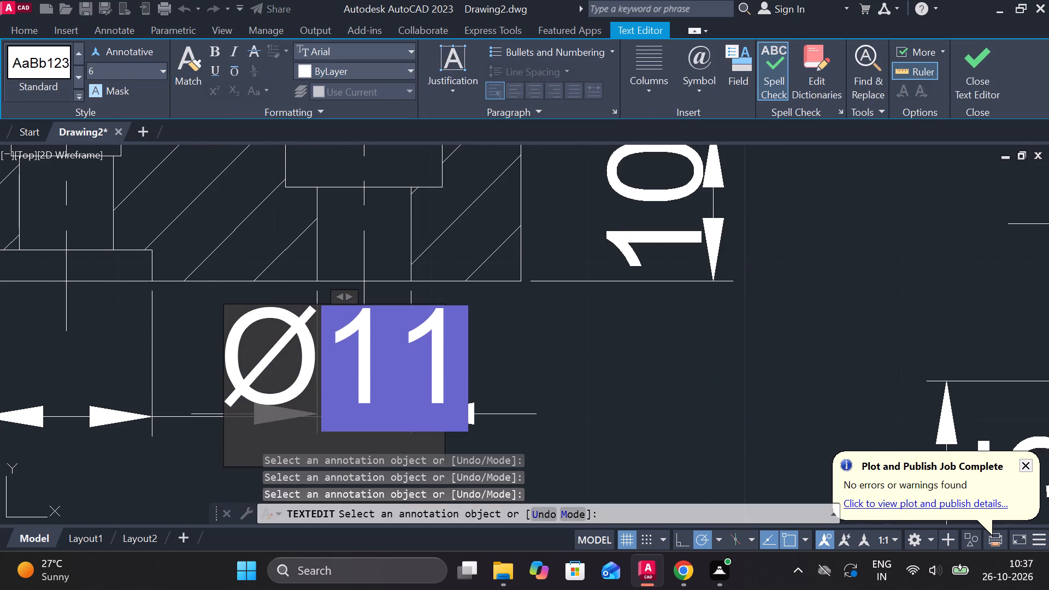
key(BackSpace)
key(BackSpace)
key(BackSpace)
key(BackSpace)
key(BackSpace)
key(BackSpace)
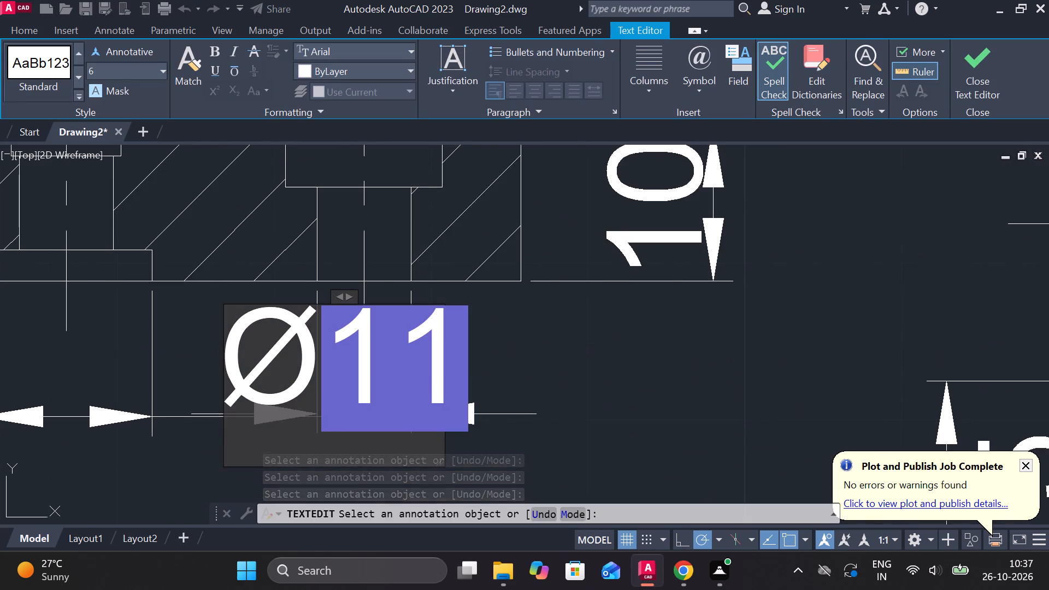
key(Right)
key(Right)
key(Right)
key(BackSpace)
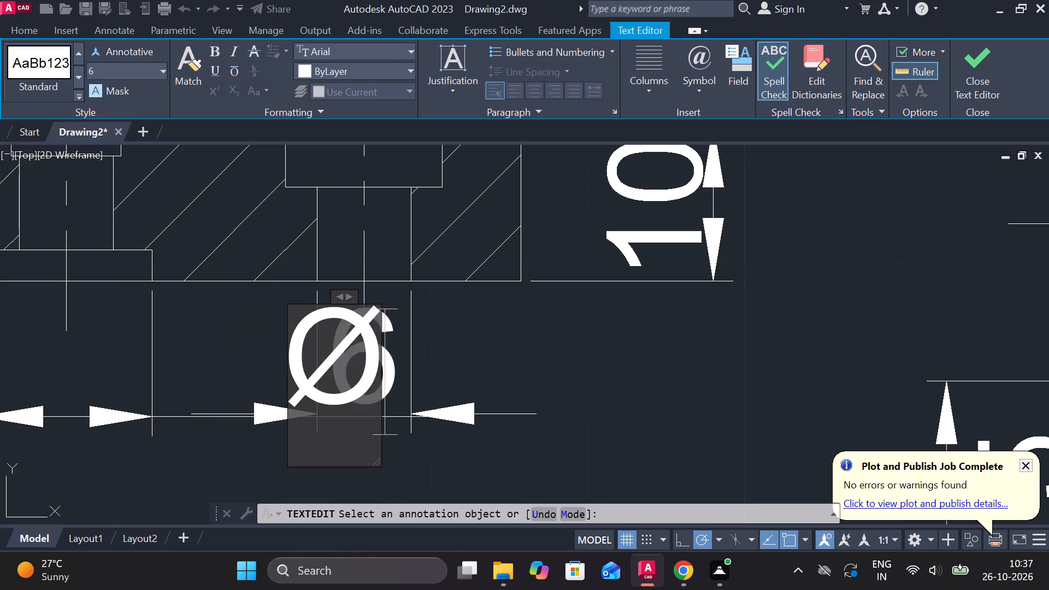
key(BackSpace)
key(BackSpace)
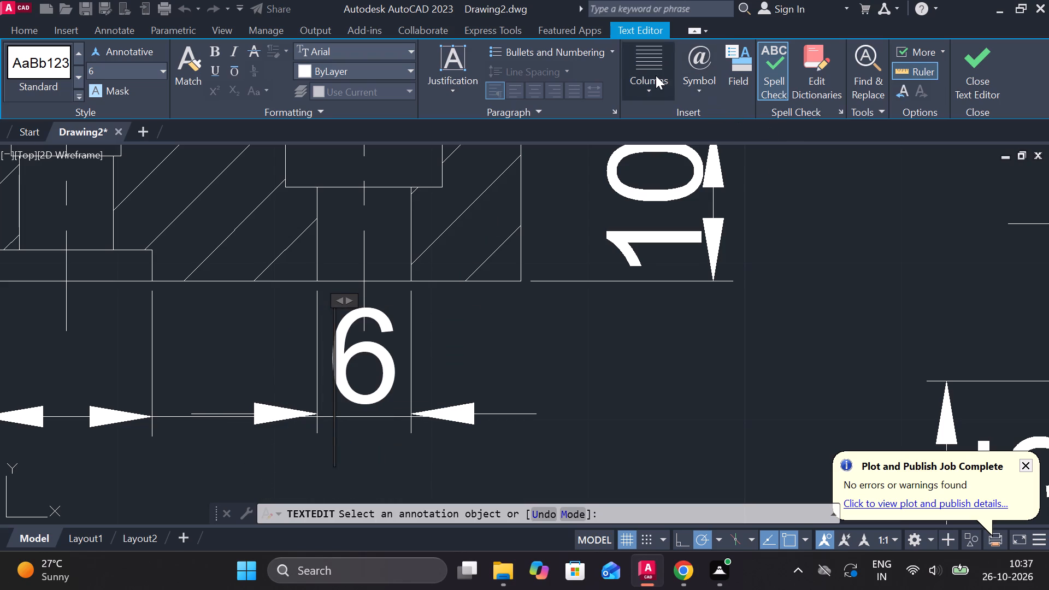
click(711, 86)
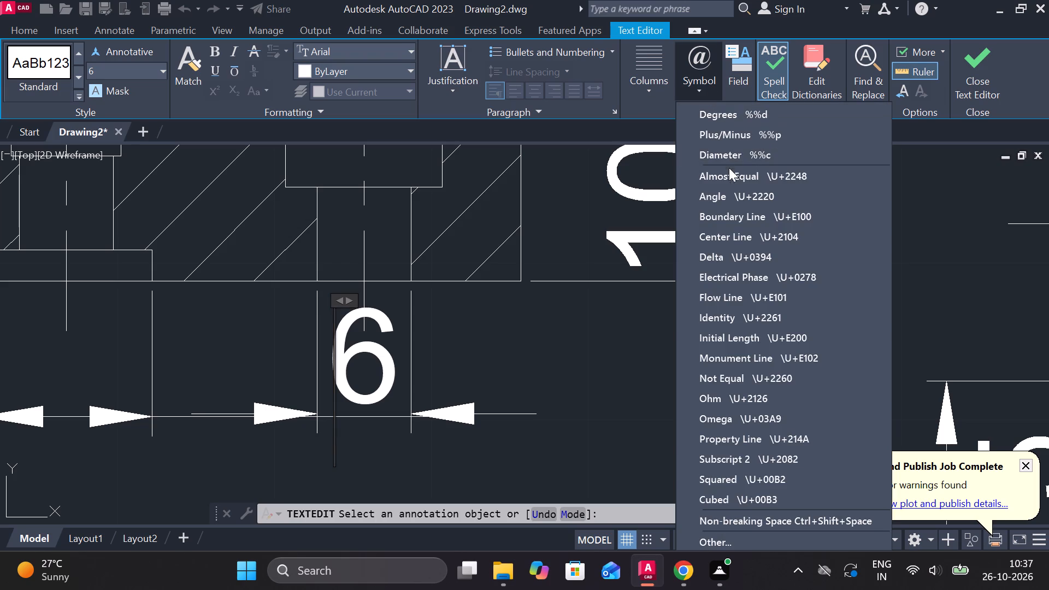
double_click(764, 164)
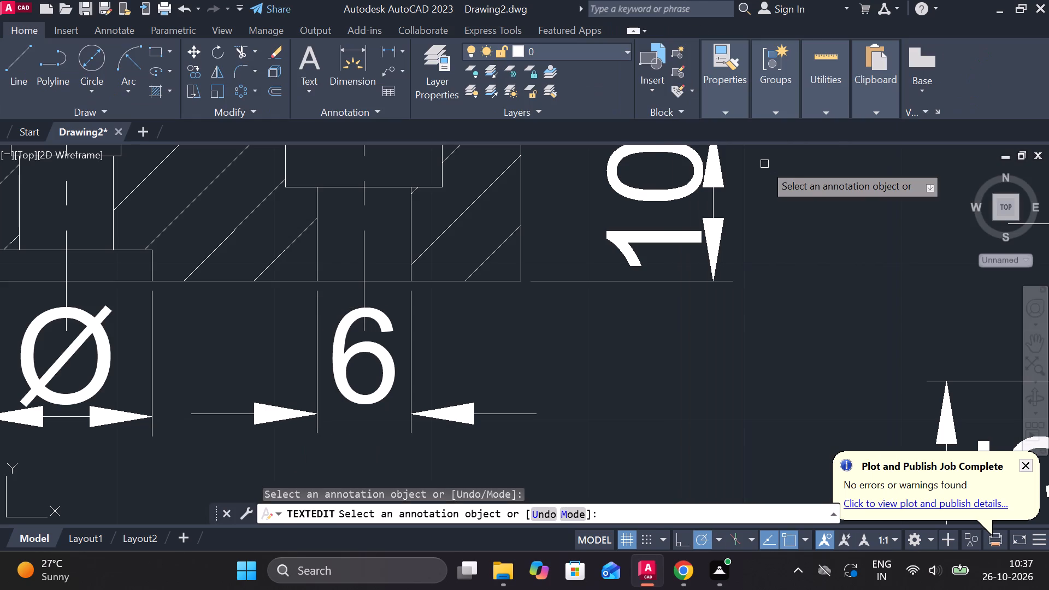
key(1)
key(1)
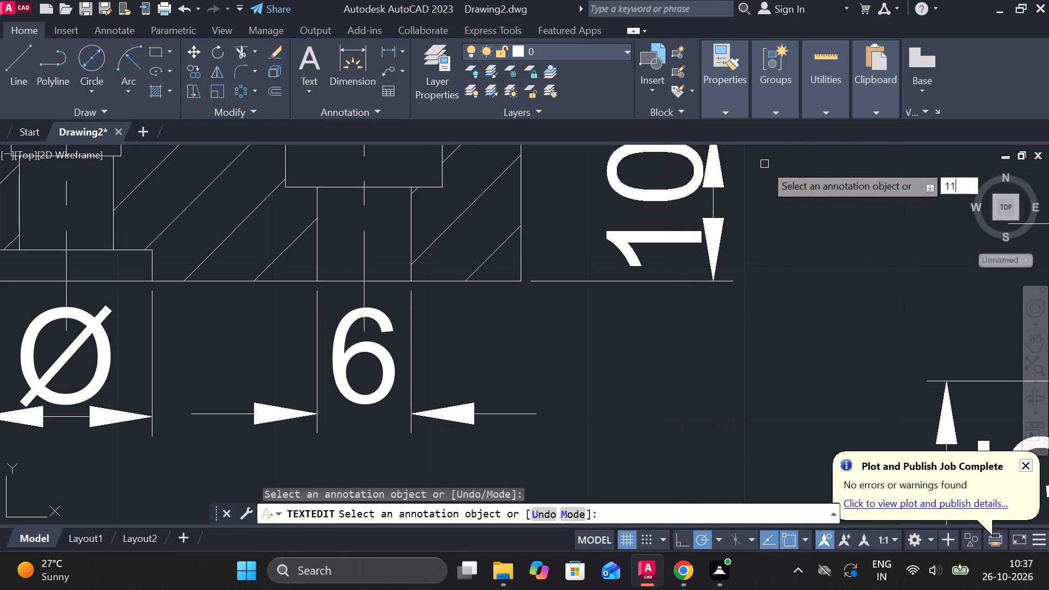
key(Escape)
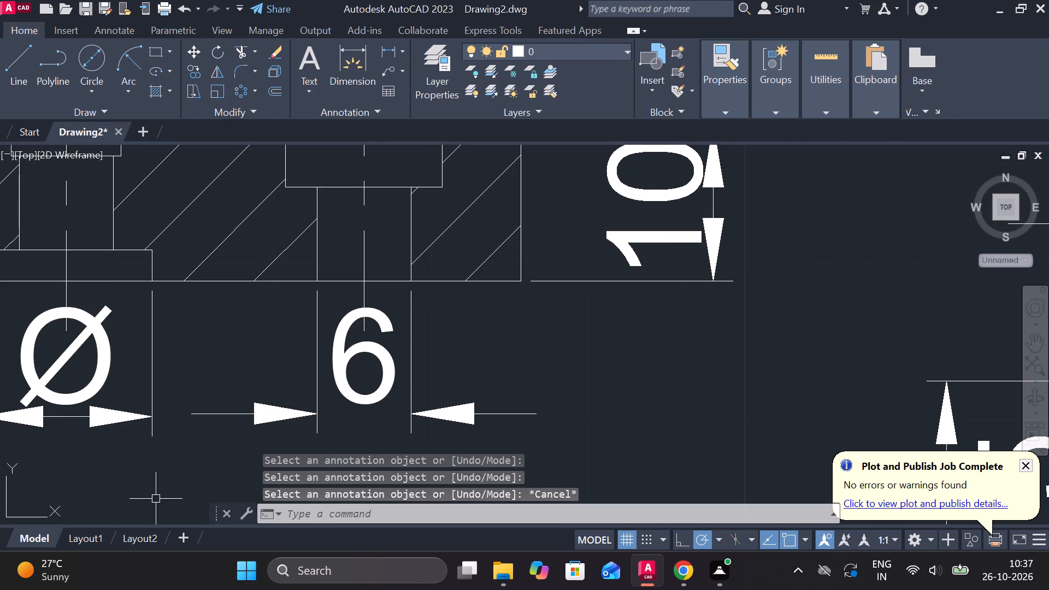
Move the central hole's Ø dimension about 14 units down so it sits lower than the neighbouring 6 dimension.
scroll(107, 449, up, 2)
scroll(107, 449, down, 4)
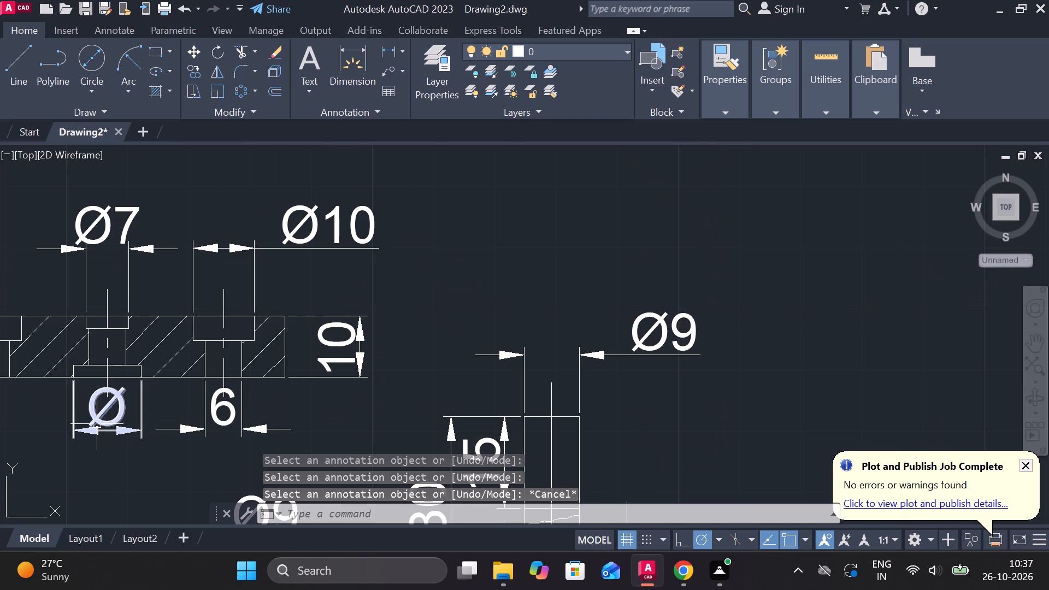
click(109, 413)
click(105, 406)
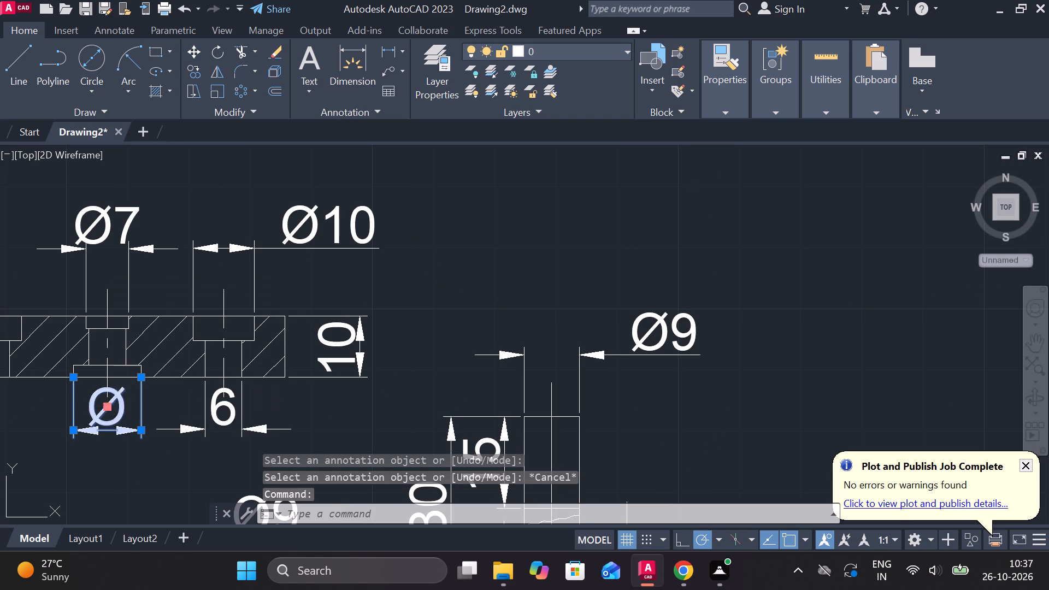
click(108, 495)
Add 11 after the diameter symbol in the central hole's lowered dimension, making it Ø11.
click(99, 473)
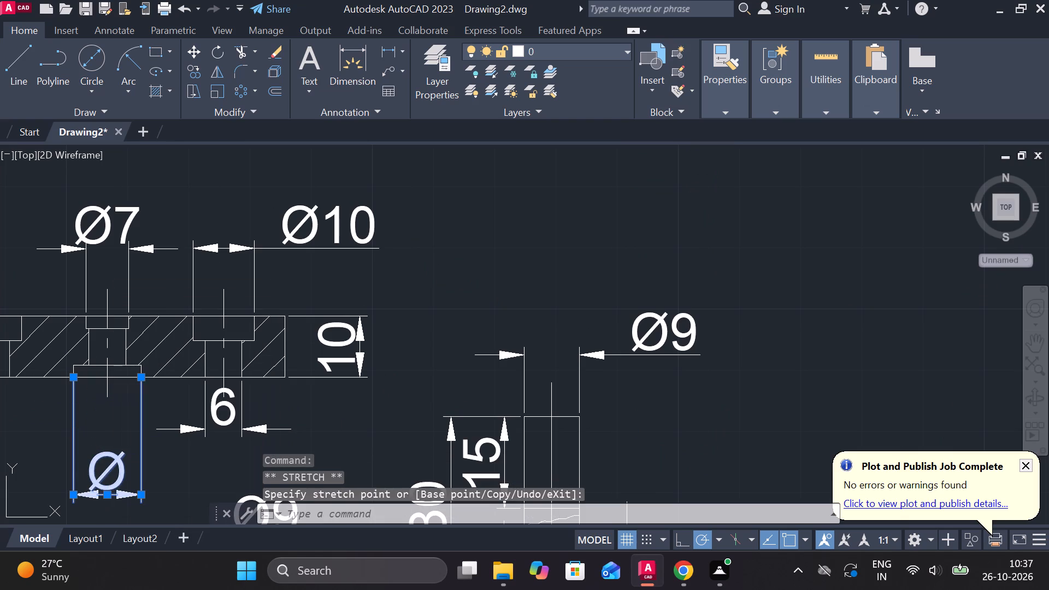
double_click(110, 468)
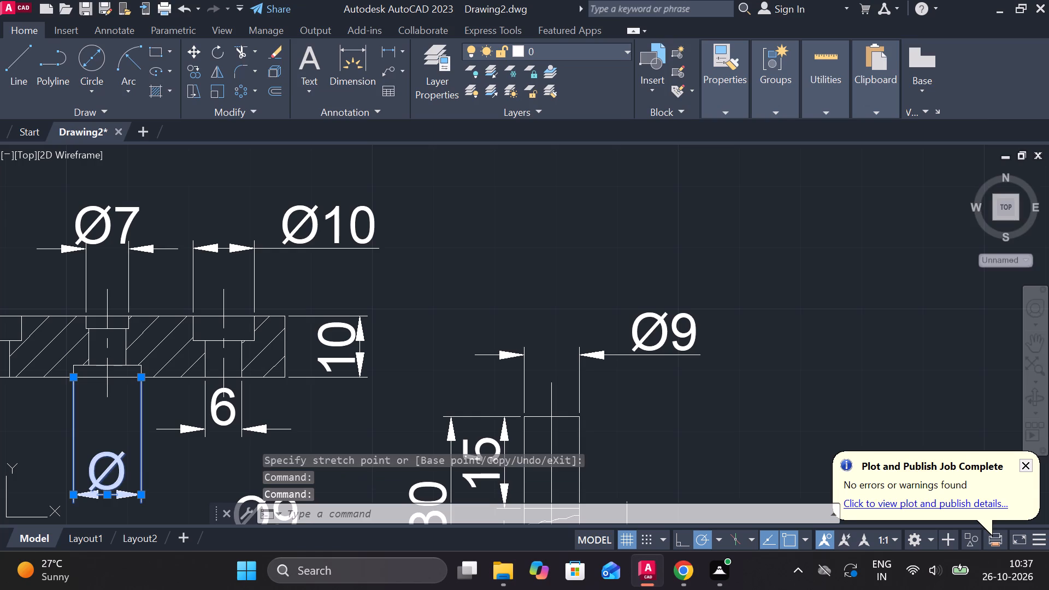
key(Right)
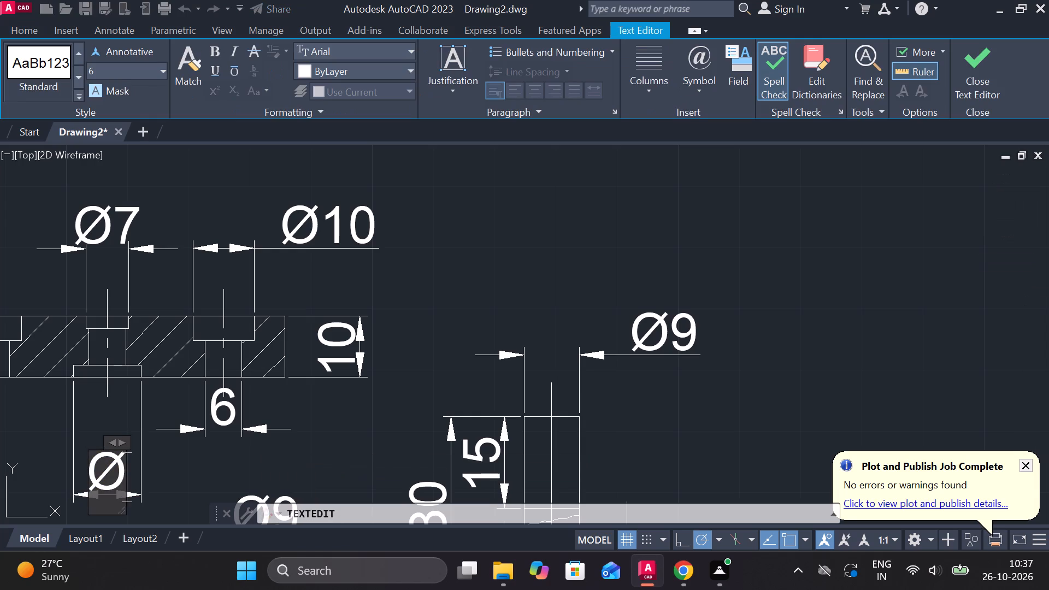
key(Right)
text(11)
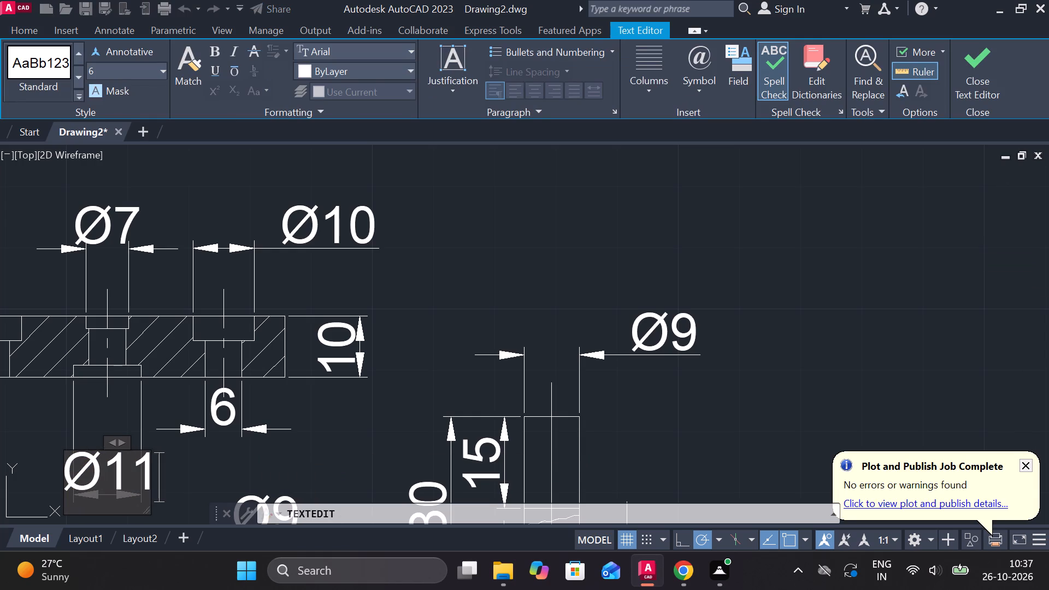
click(329, 451)
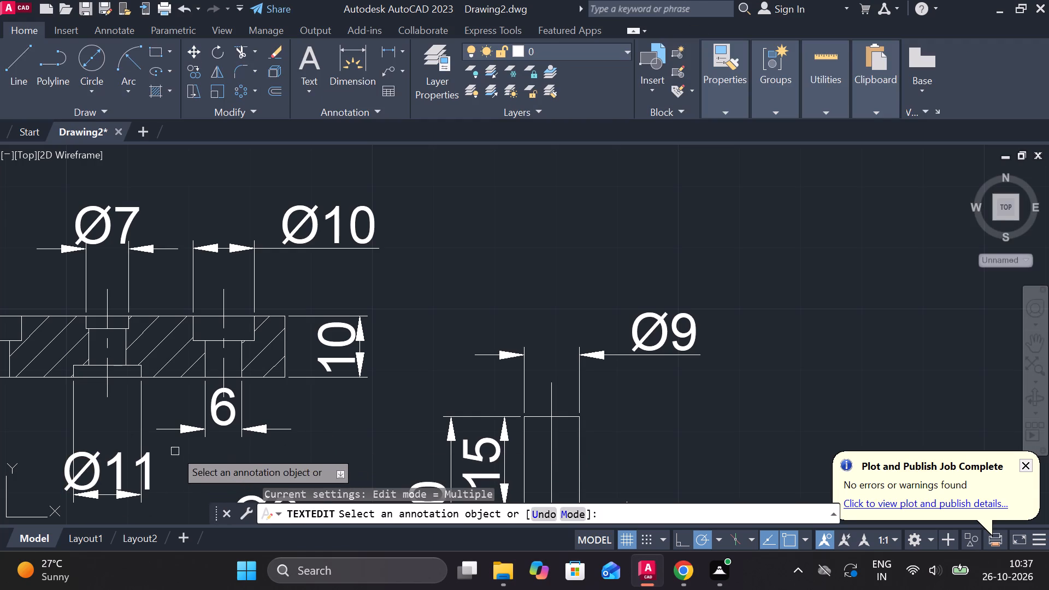
Add a diameter symbol to the 6 dimension below the section view's side hole, making it Ø6.
double_click(226, 415)
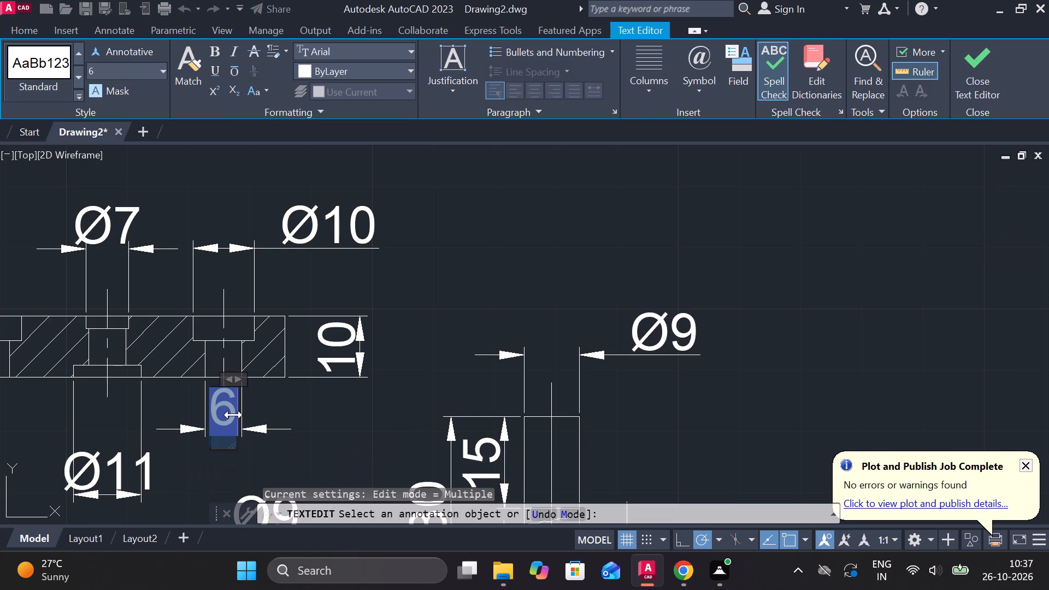
key(Left)
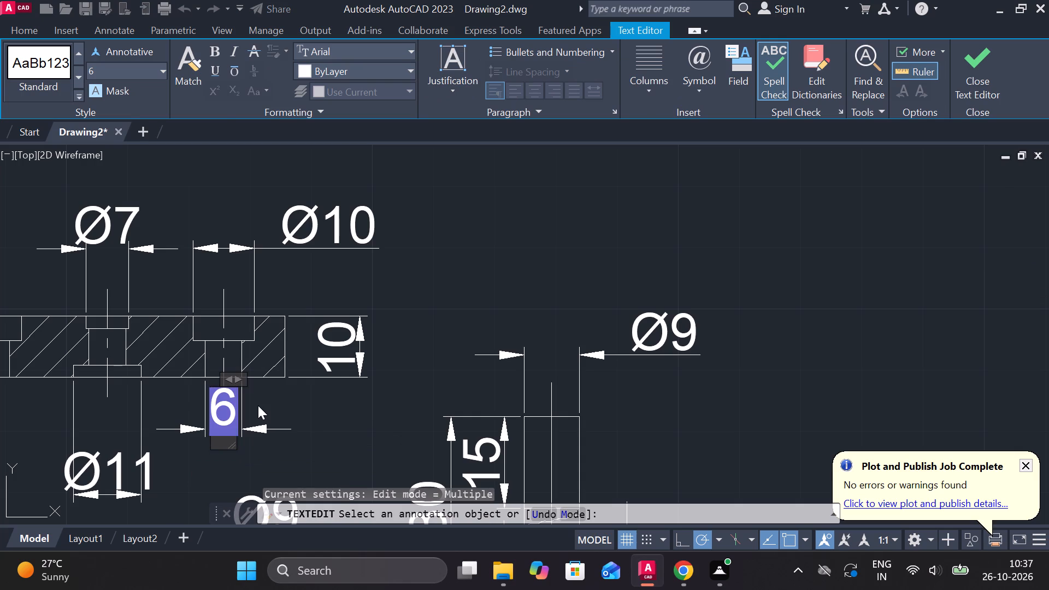
click(704, 85)
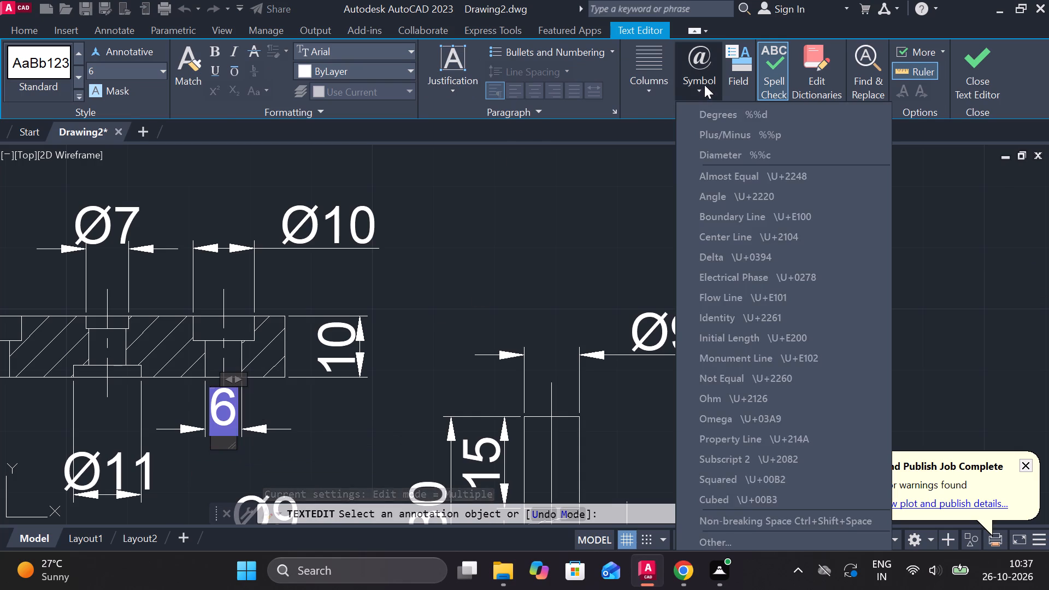
click(717, 160)
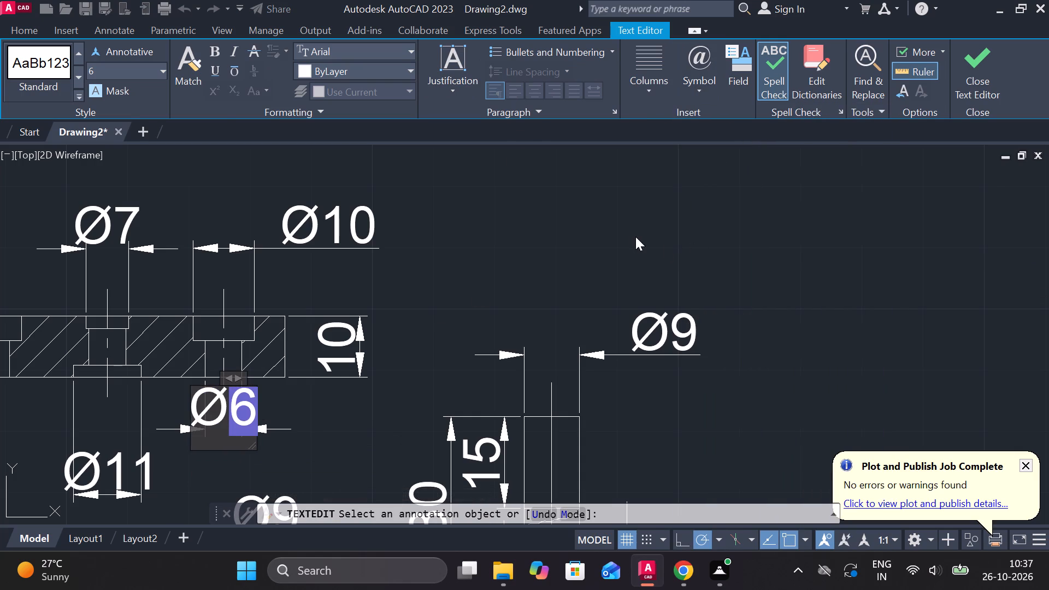
click(632, 235)
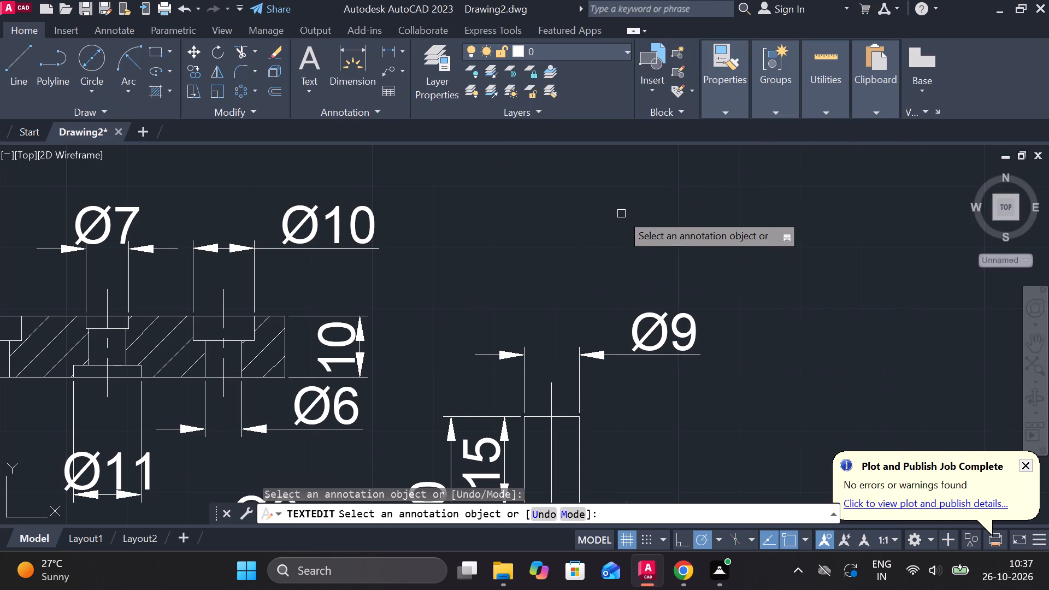
Start an ANSI31 hatch in both halves of the pin's broken-out section around the bottom bore.
scroll(621, 214, down, 2)
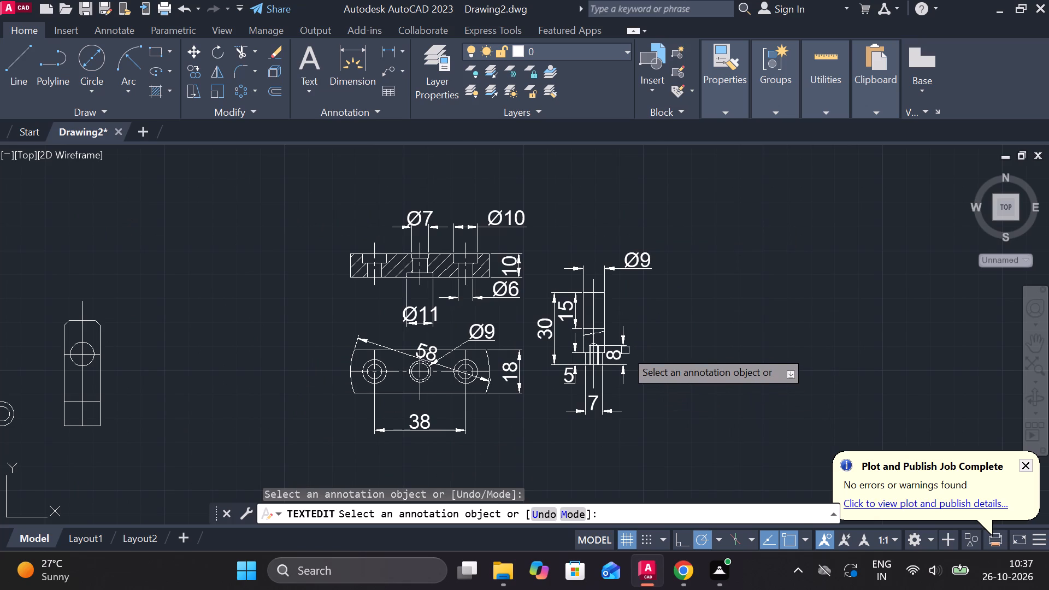
click(154, 92)
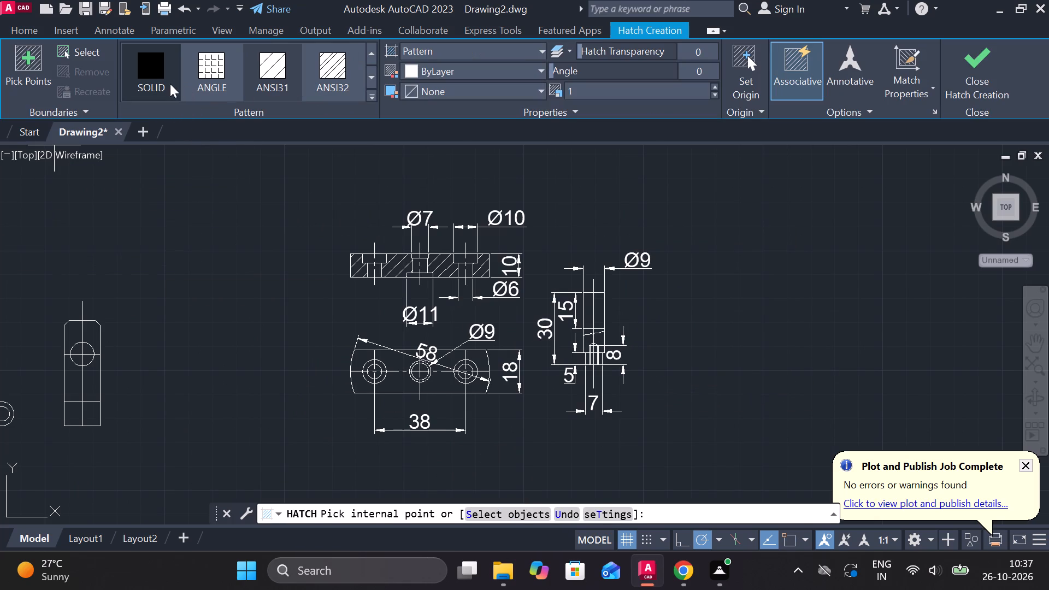
click(274, 81)
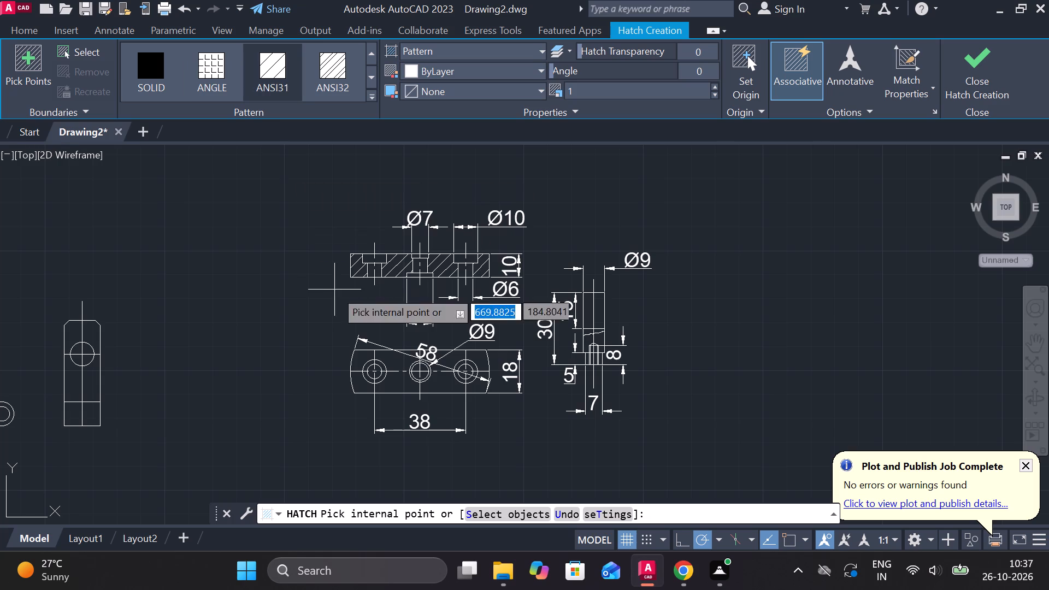
scroll(594, 352, up, 2)
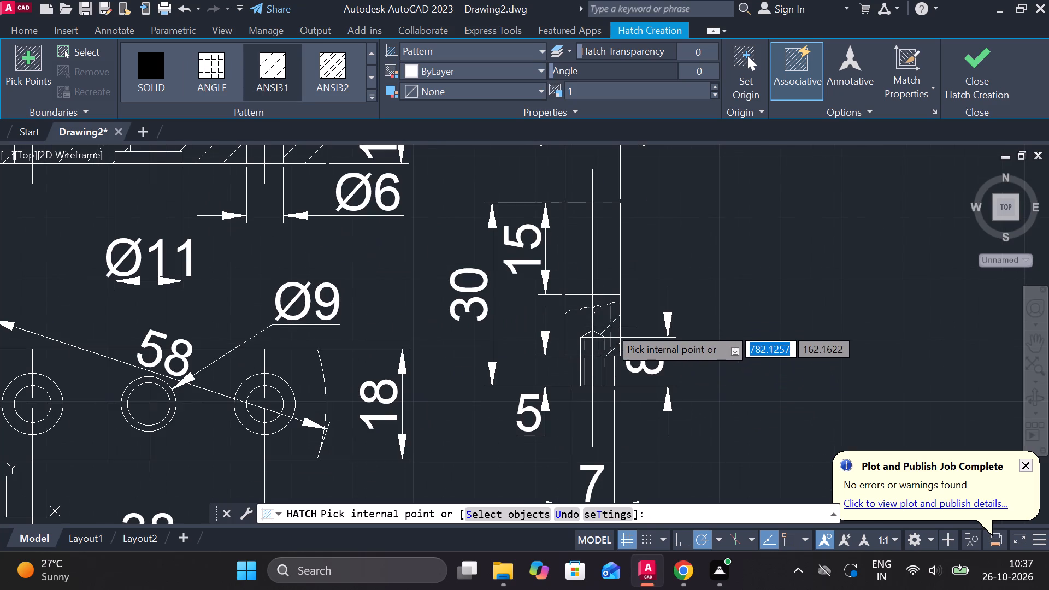
click(610, 327)
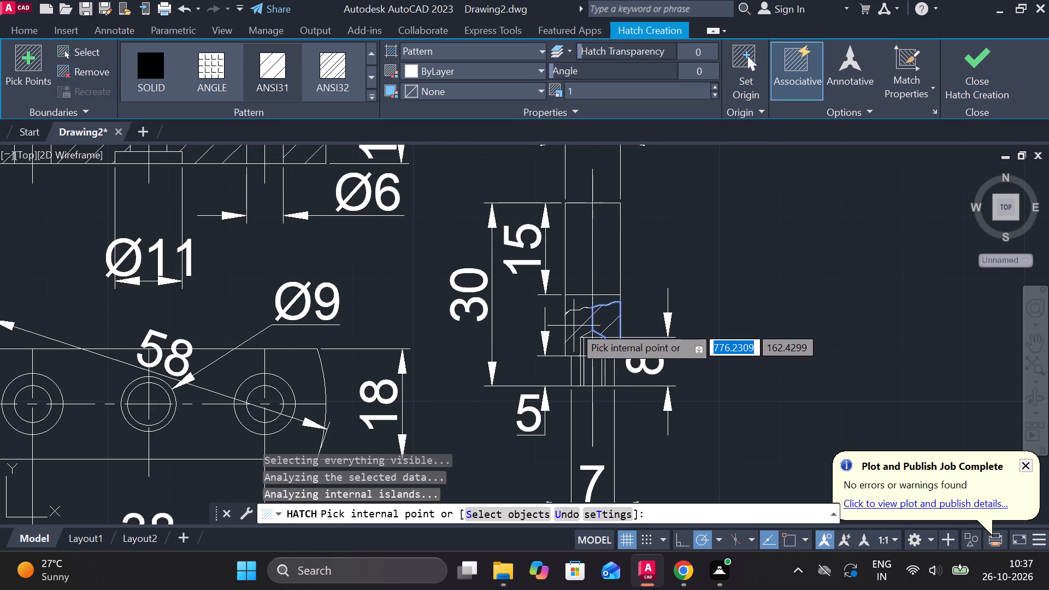
click(574, 326)
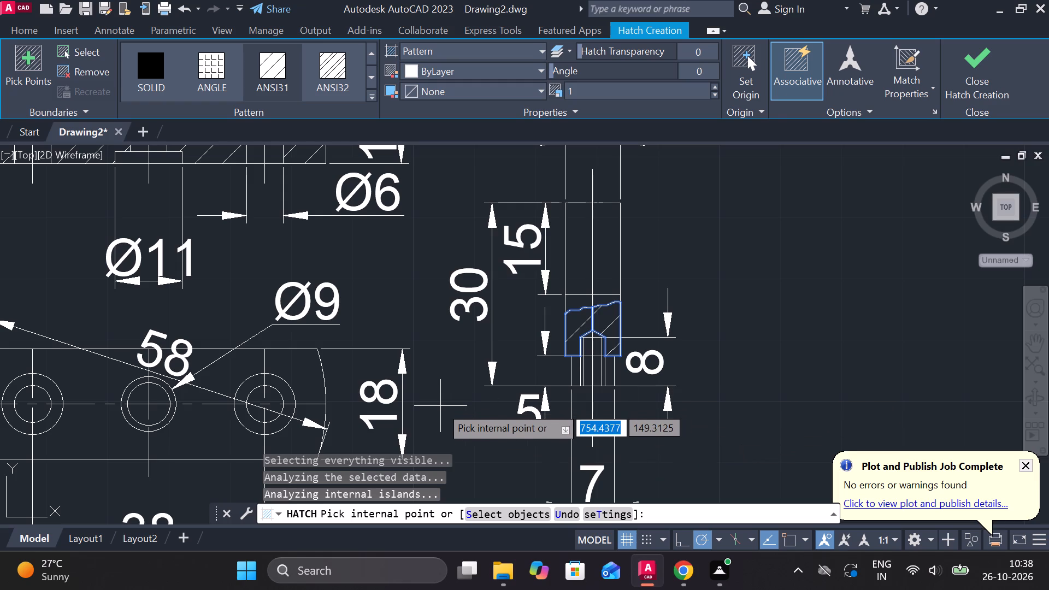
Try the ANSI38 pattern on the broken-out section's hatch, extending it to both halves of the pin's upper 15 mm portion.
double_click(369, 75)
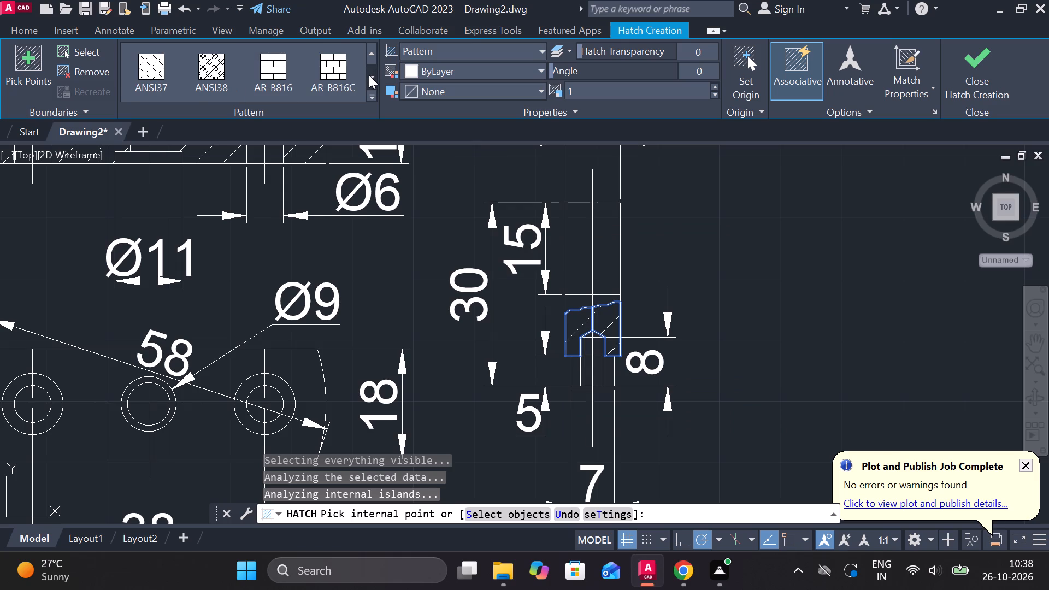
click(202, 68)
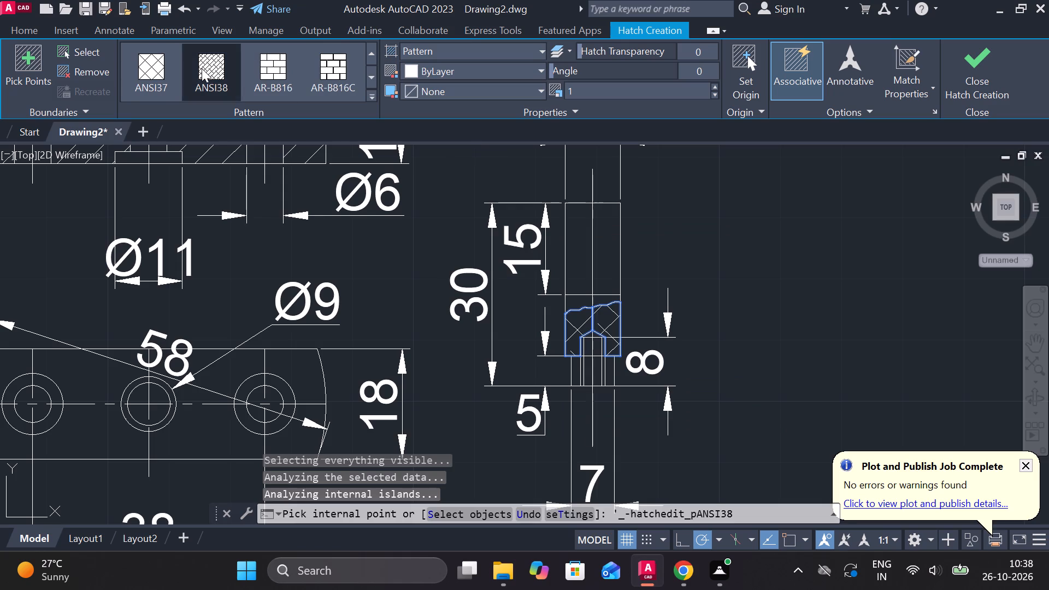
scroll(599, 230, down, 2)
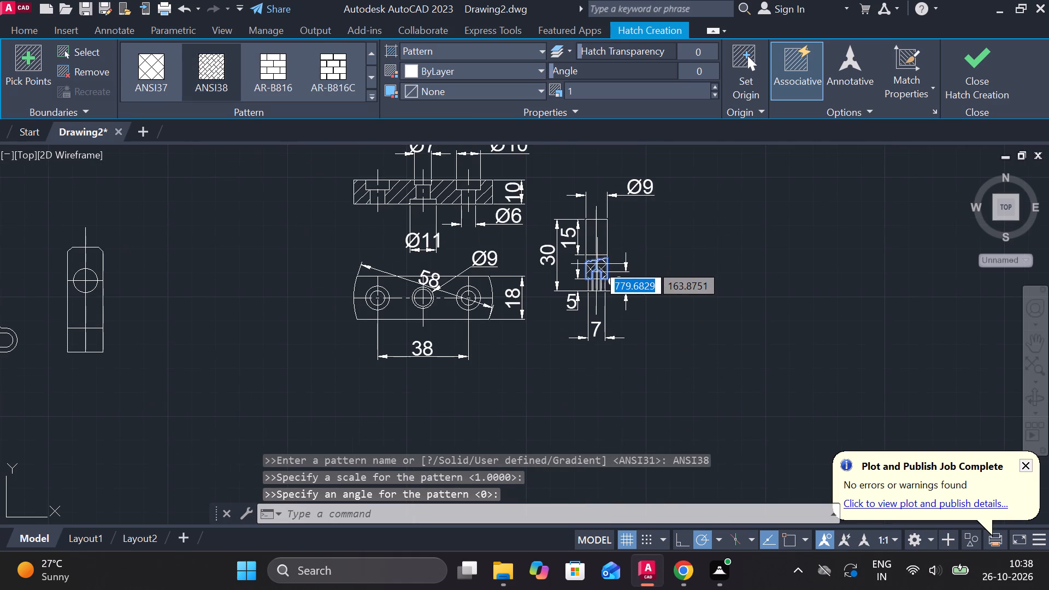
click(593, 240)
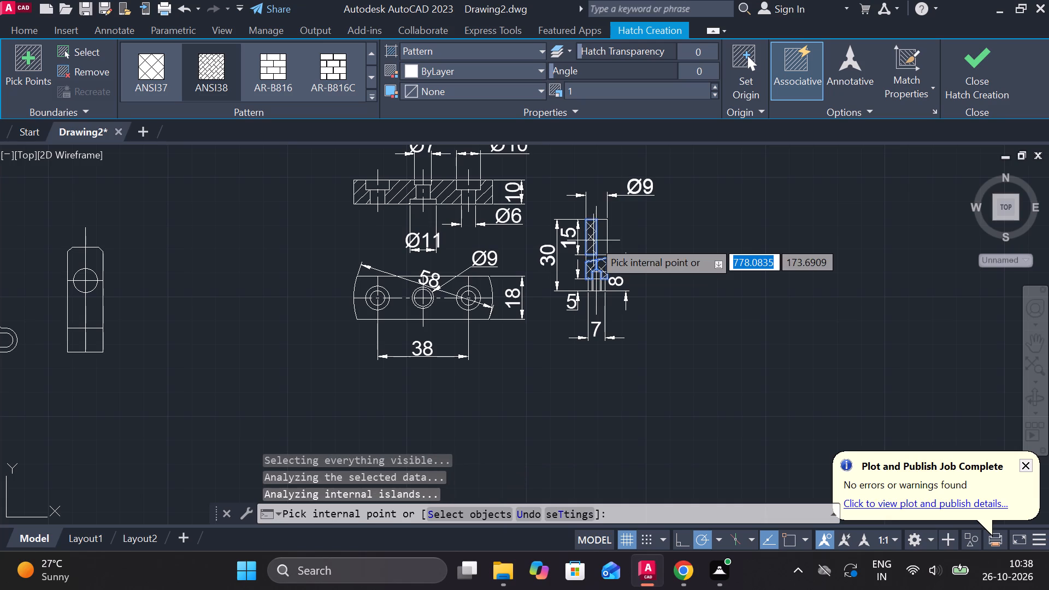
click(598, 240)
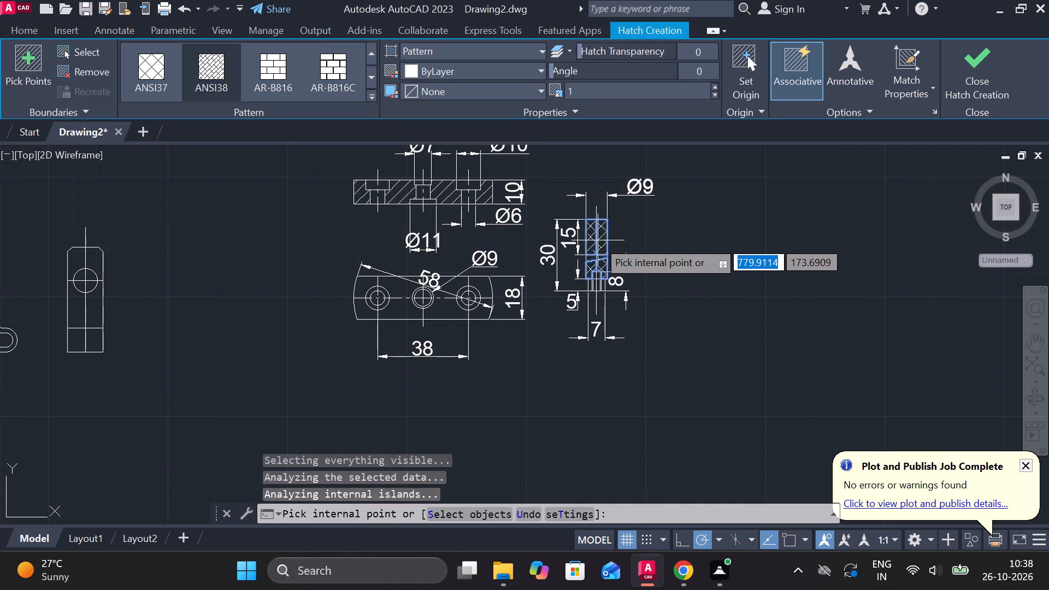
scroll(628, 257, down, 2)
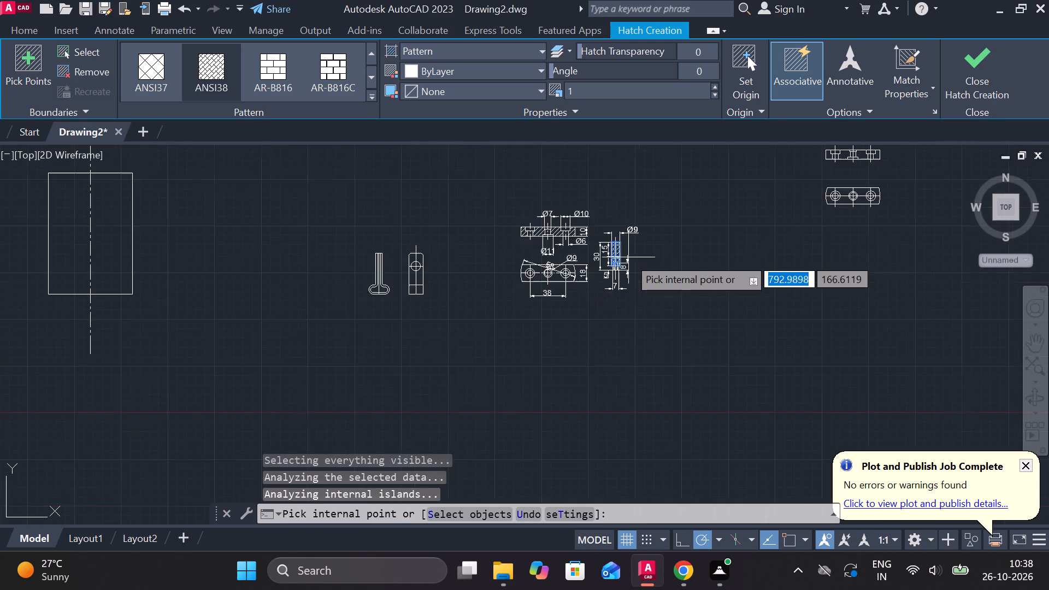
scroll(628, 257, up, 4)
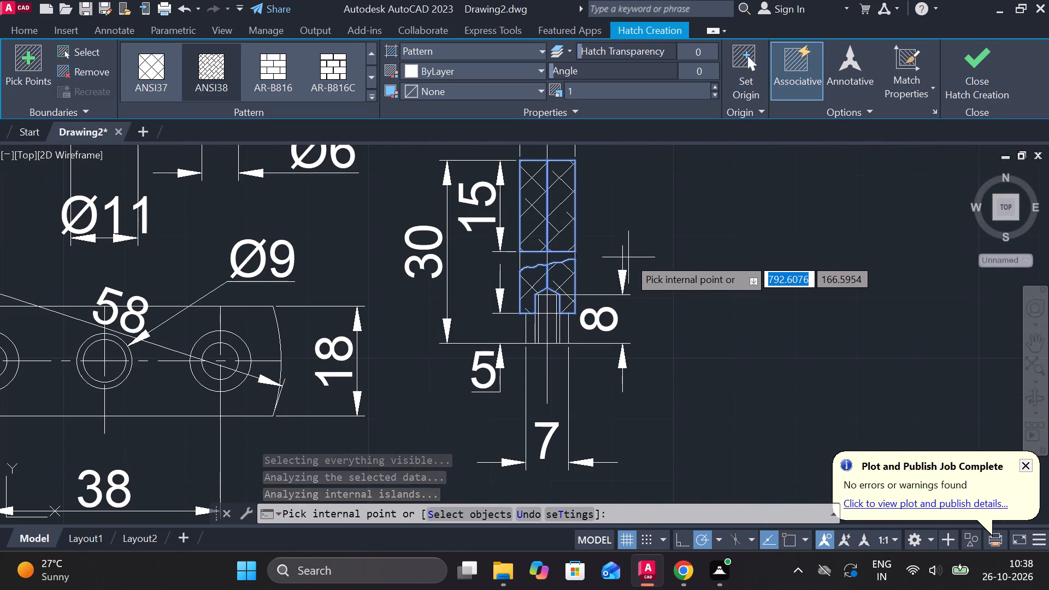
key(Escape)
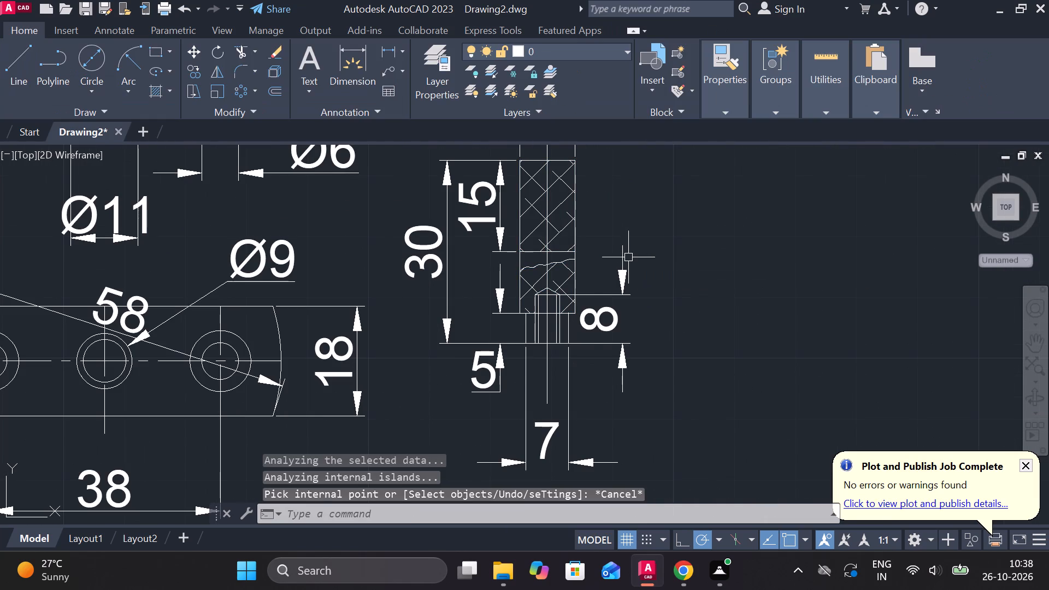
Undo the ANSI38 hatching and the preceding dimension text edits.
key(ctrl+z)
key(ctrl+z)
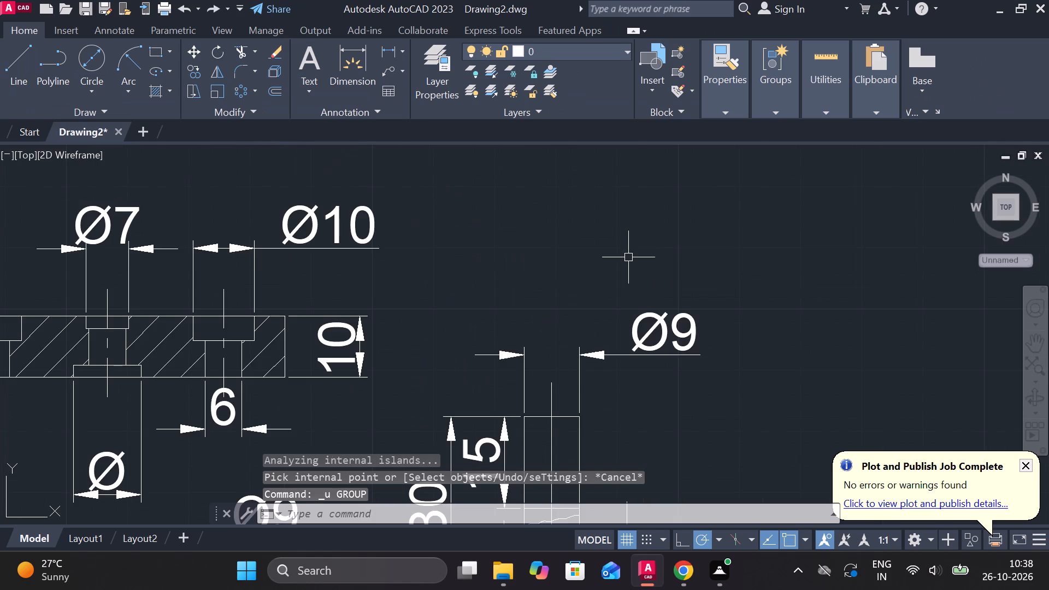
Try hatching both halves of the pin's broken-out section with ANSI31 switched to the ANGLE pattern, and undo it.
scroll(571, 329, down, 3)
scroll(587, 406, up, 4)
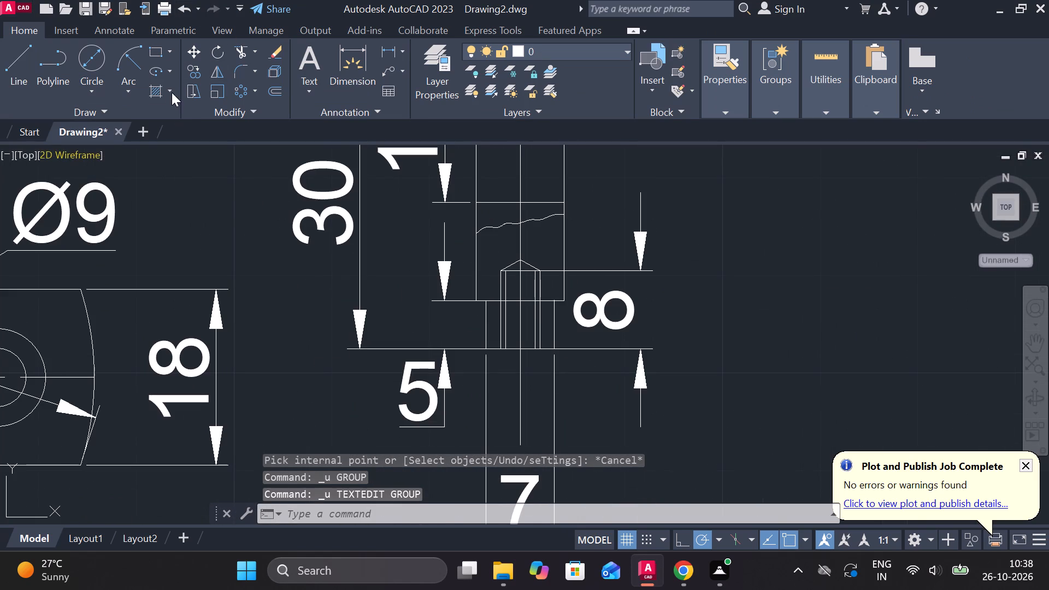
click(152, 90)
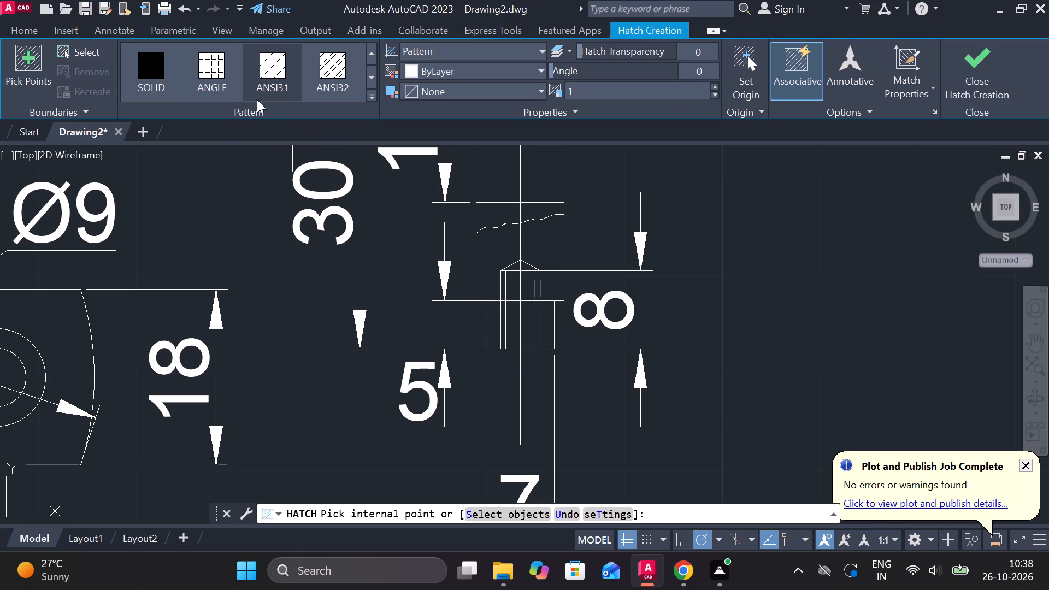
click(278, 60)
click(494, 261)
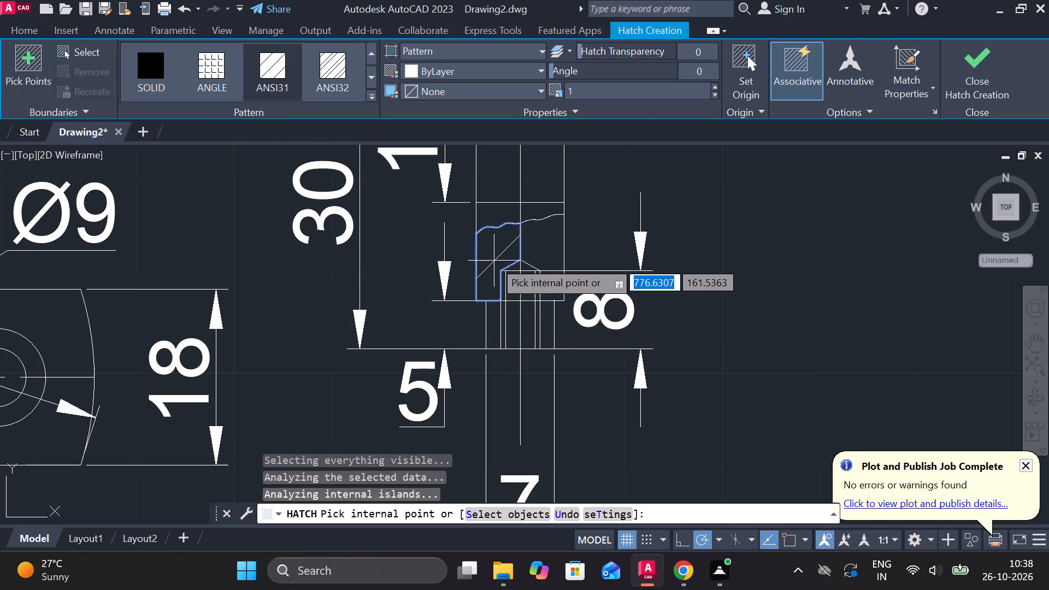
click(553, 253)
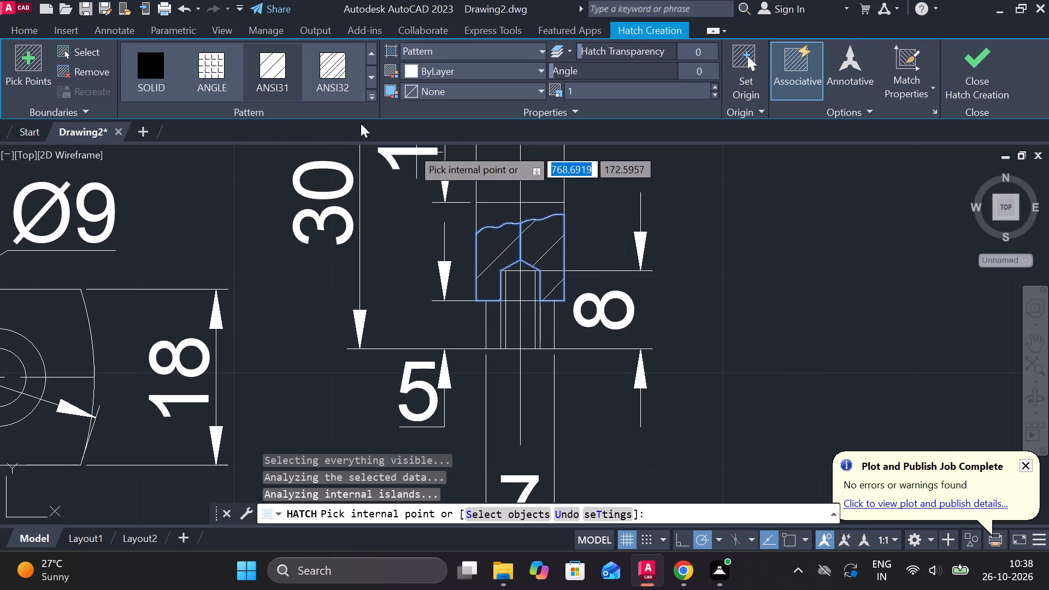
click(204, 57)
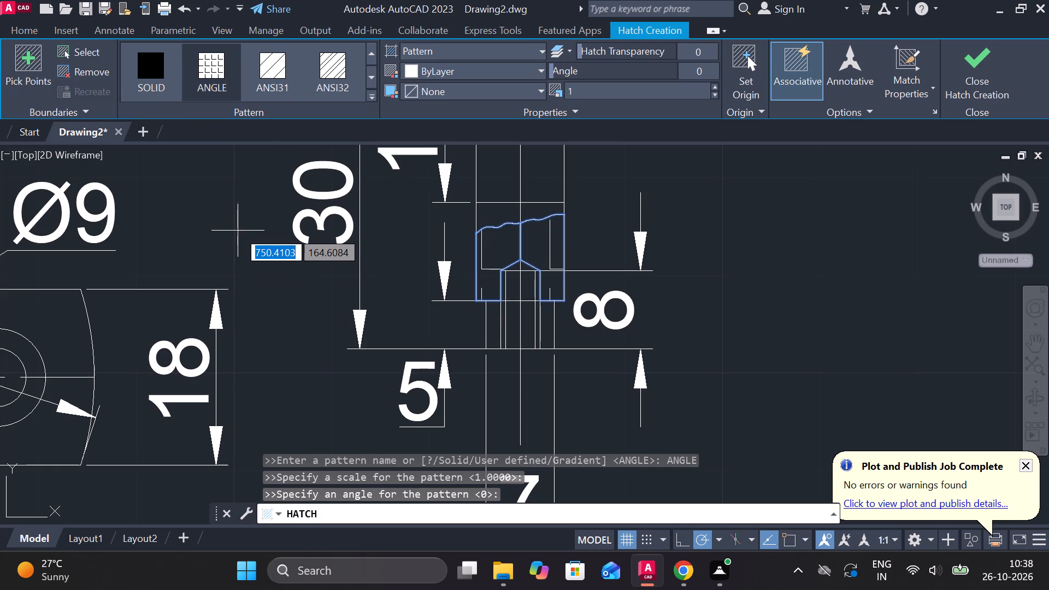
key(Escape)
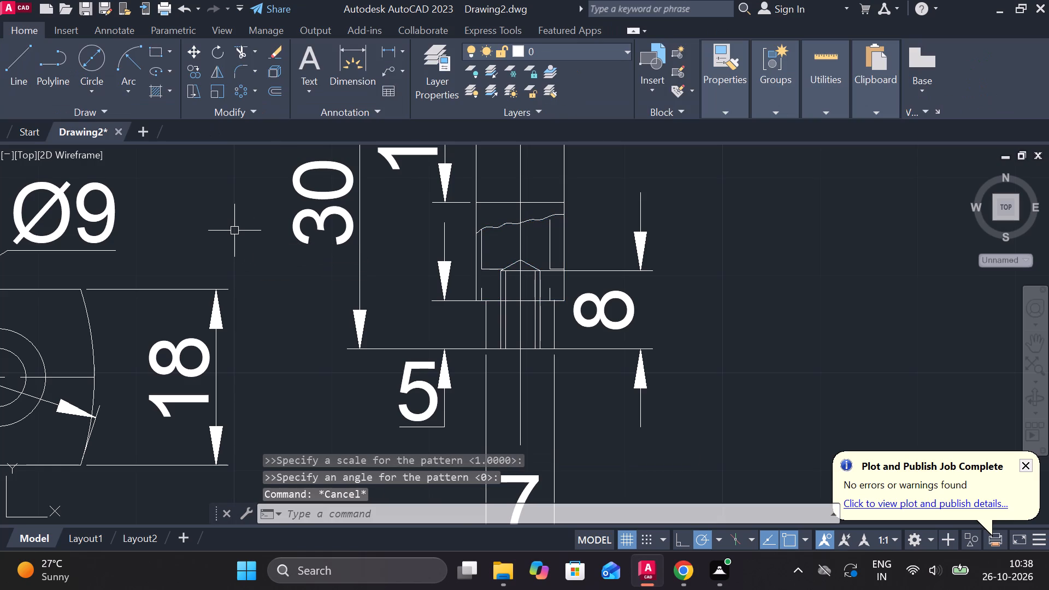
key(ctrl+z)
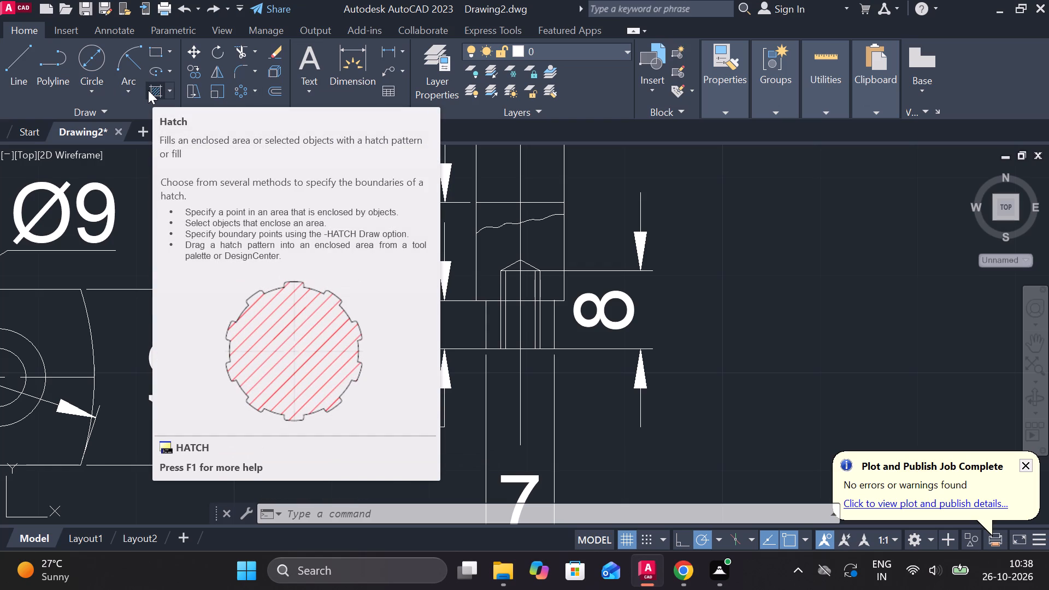
Hatch both halves of the pin's broken-out section around the bottom bore with the ANSI31 pattern.
click(160, 84)
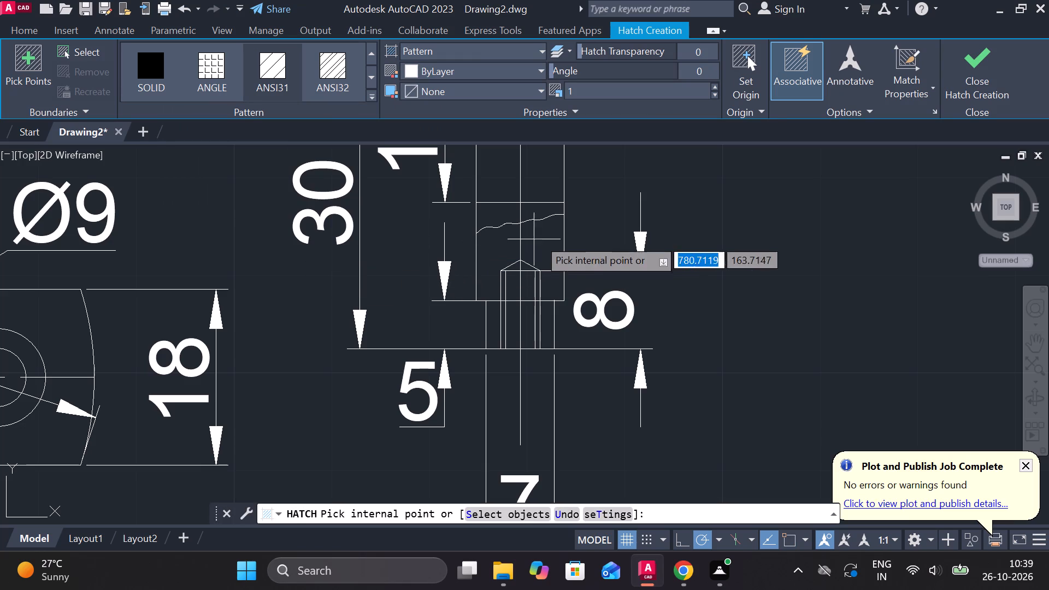
click(276, 64)
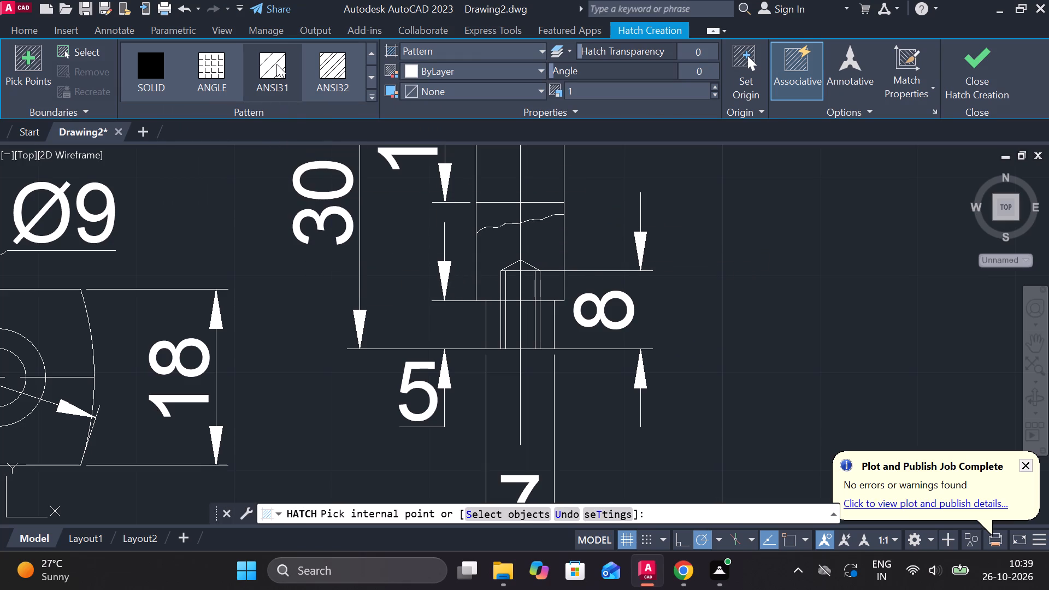
click(495, 250)
click(557, 249)
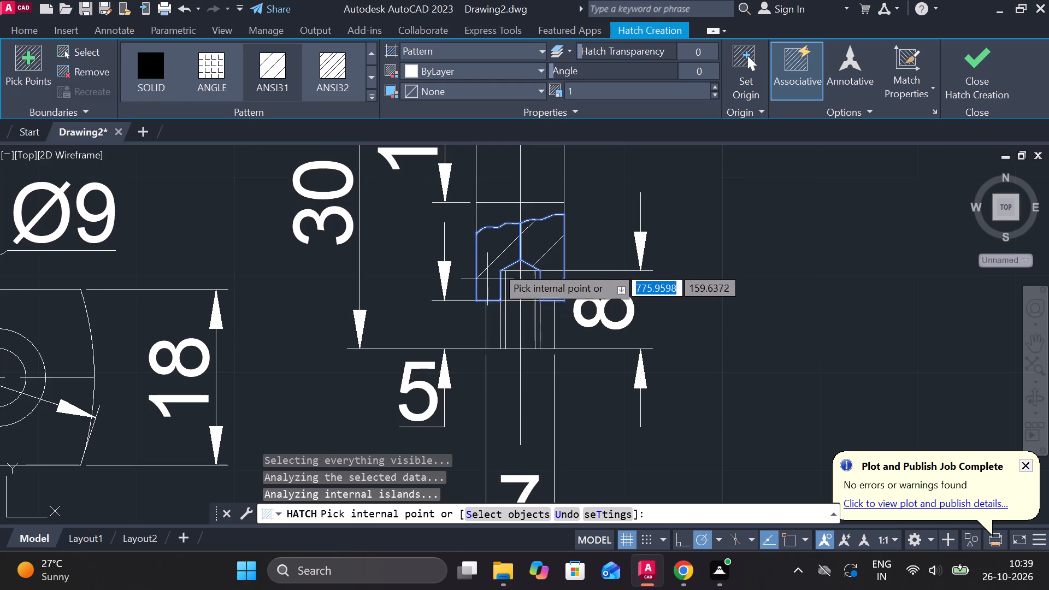
Reduce the scale of the broken-out section's ANSI31 hatch to 0.5 and finish the hatch.
scroll(497, 265, down, 2)
scroll(667, 262, up, 3)
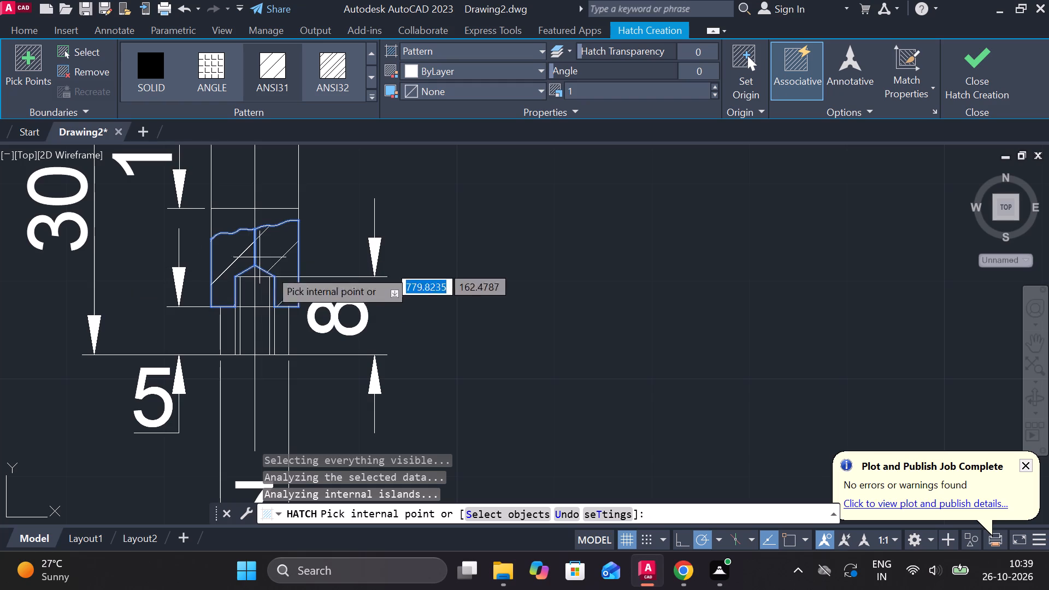
scroll(386, 291, down, 4)
scroll(338, 284, up, 3)
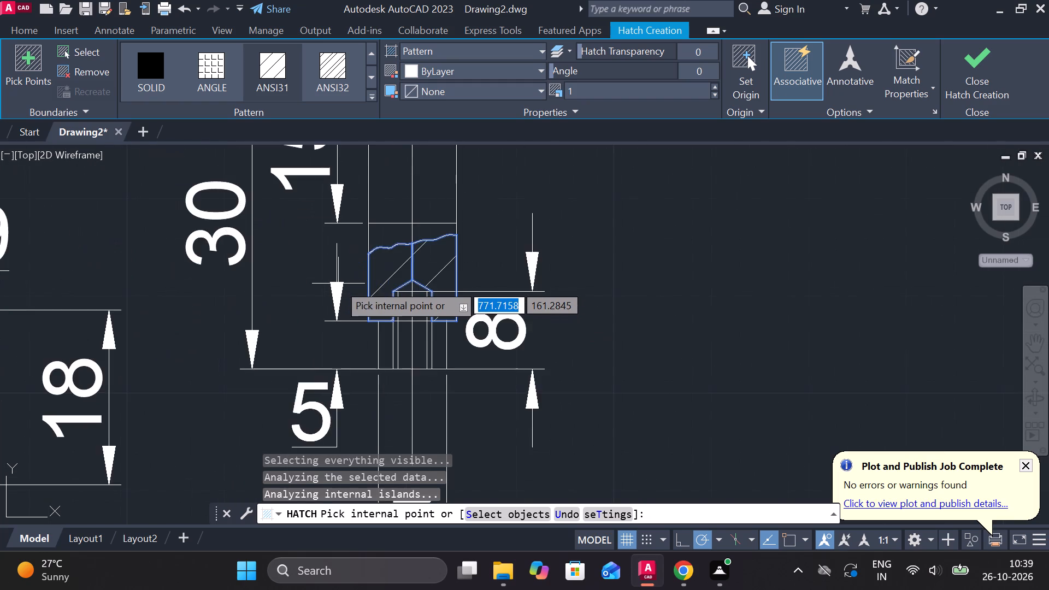
scroll(338, 284, up, 1)
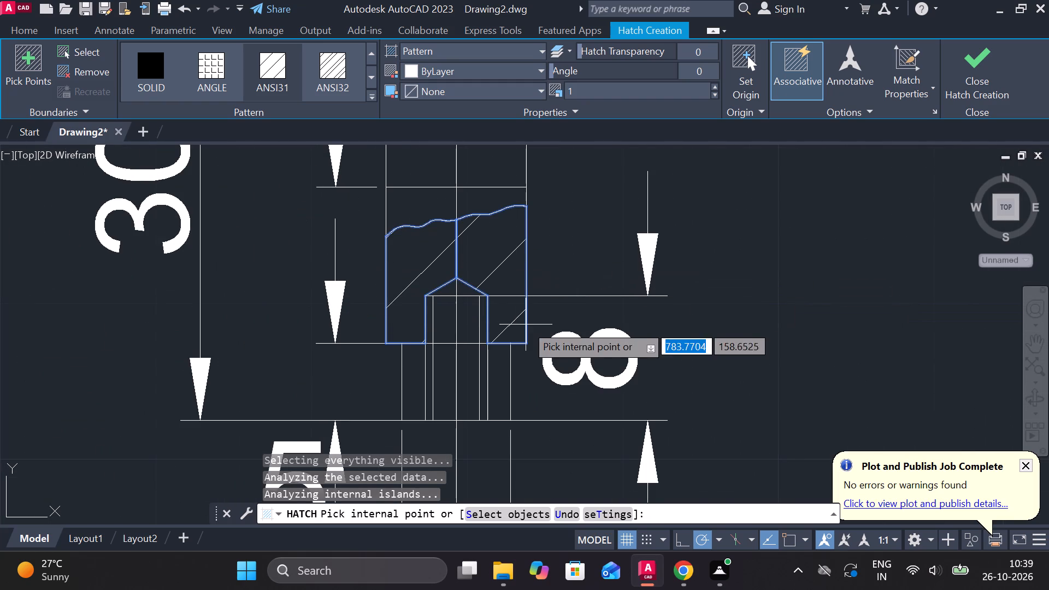
click(714, 97)
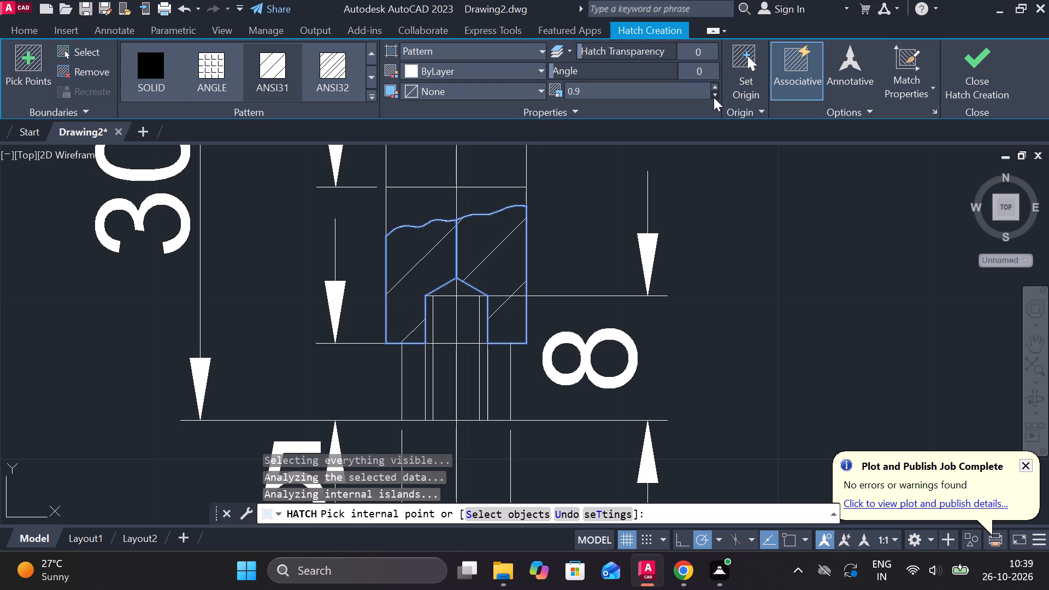
click(714, 96)
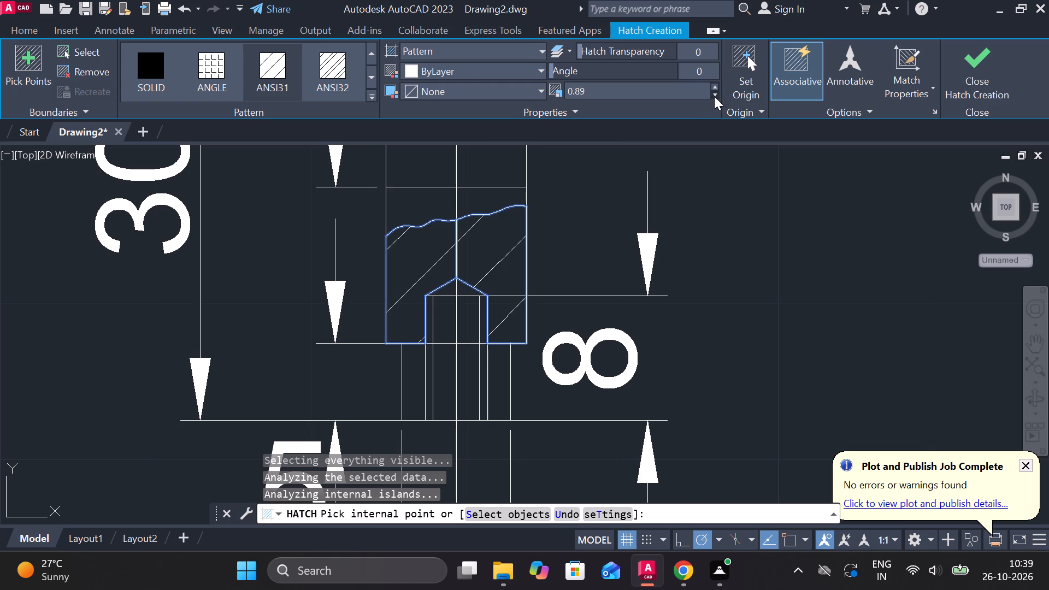
click(716, 93)
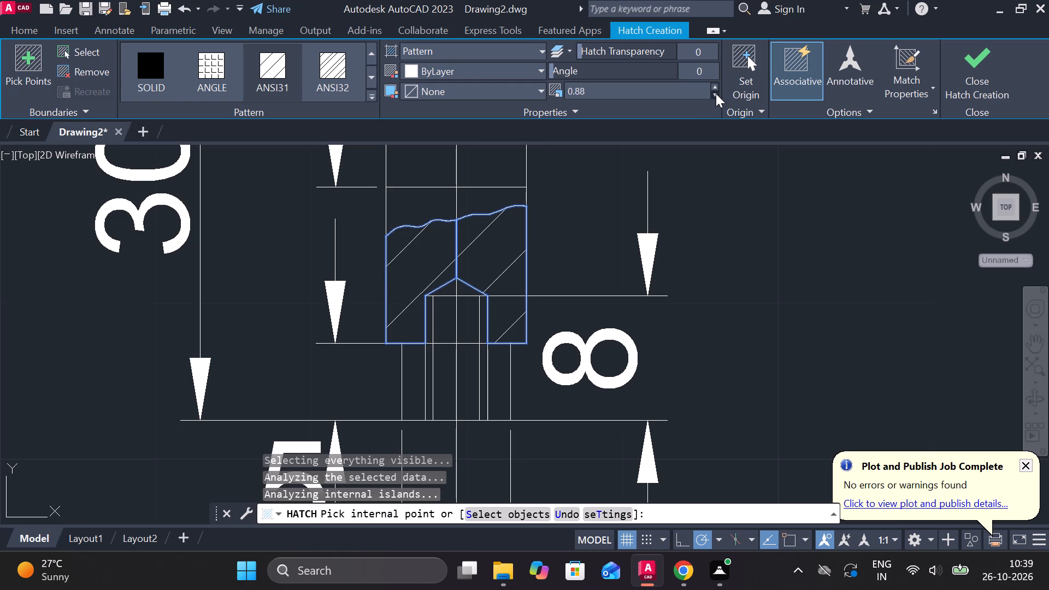
triple_click(716, 93)
triple_click(716, 93)
click(716, 93)
triple_click(716, 93)
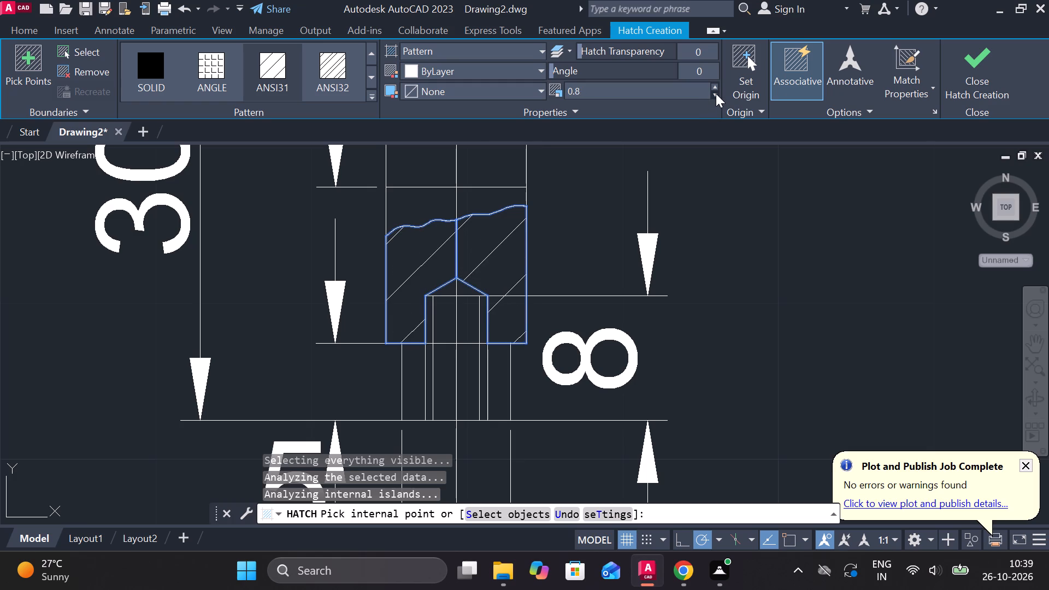
triple_click(716, 93)
triple_click(716, 93)
triple_click(716, 93)
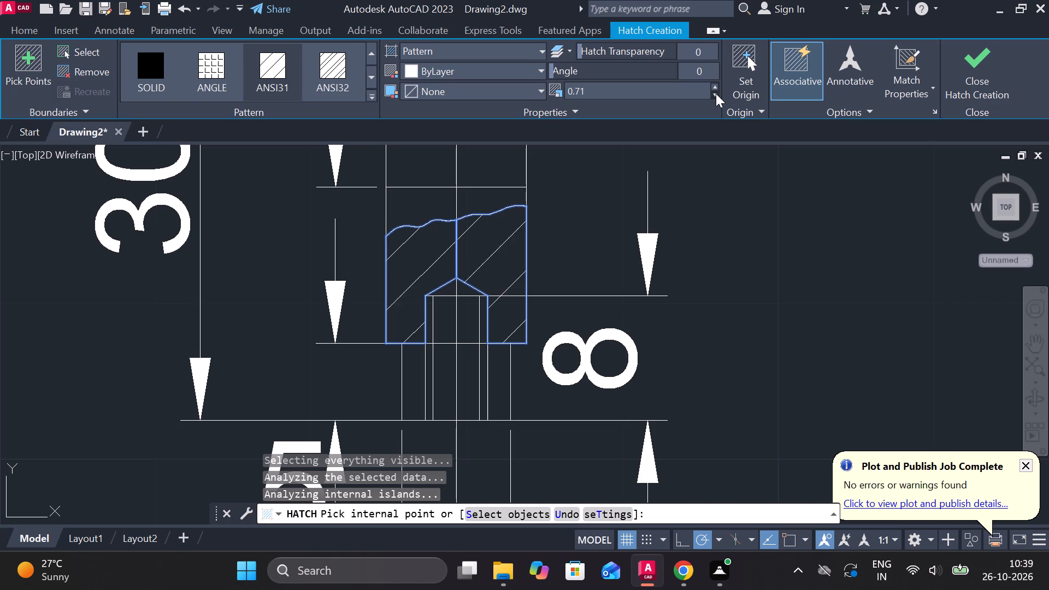
triple_click(716, 93)
triple_click(716, 93)
triple_click(716, 93)
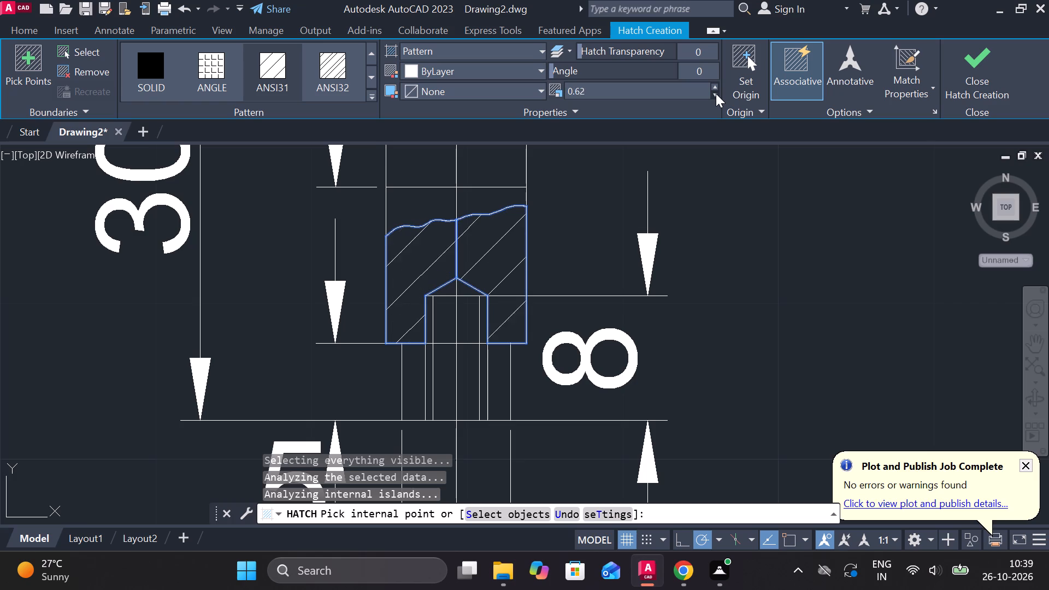
triple_click(716, 93)
click(716, 93)
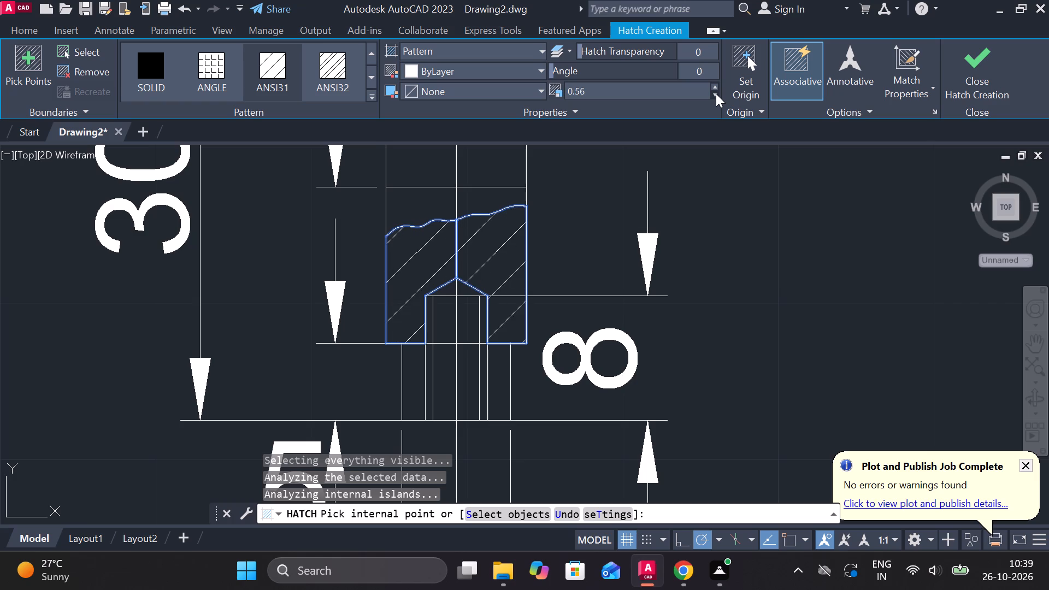
click(716, 93)
click(716, 93)
click(716, 93)
click(716, 93)
click(716, 93)
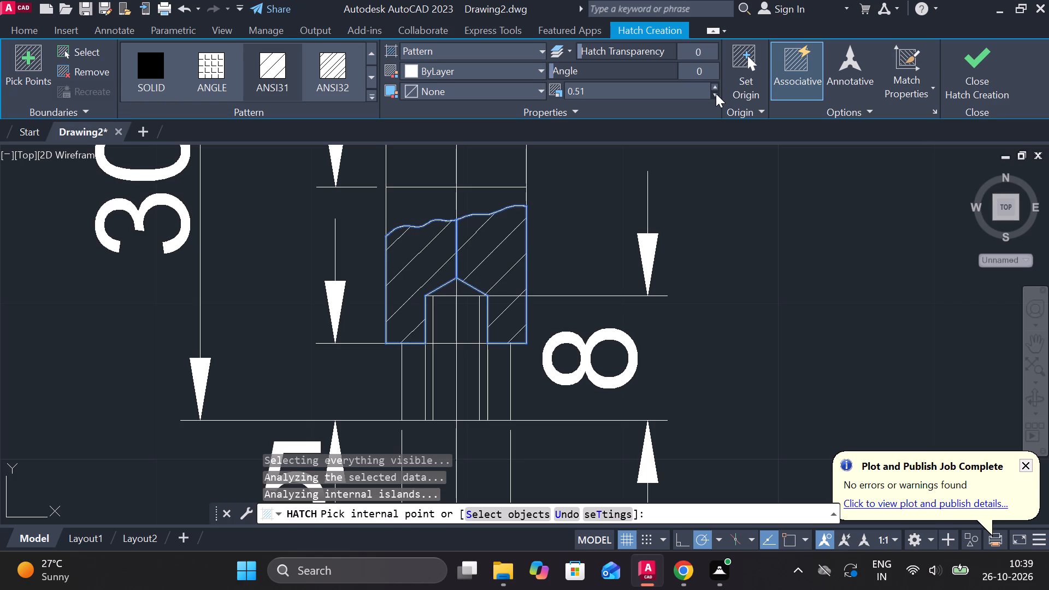
click(716, 93)
scroll(654, 146, down, 1)
key(Escape)
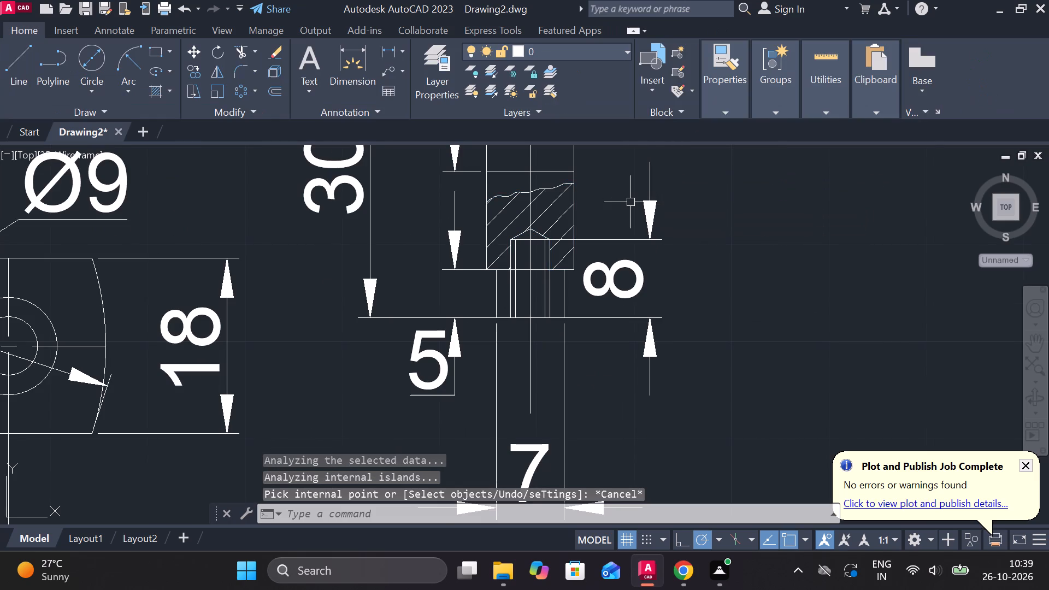
Hatch both halves of the pin's upper 15 mm length with the ANSI37 cross-hatch pattern and finish the hatch.
click(156, 88)
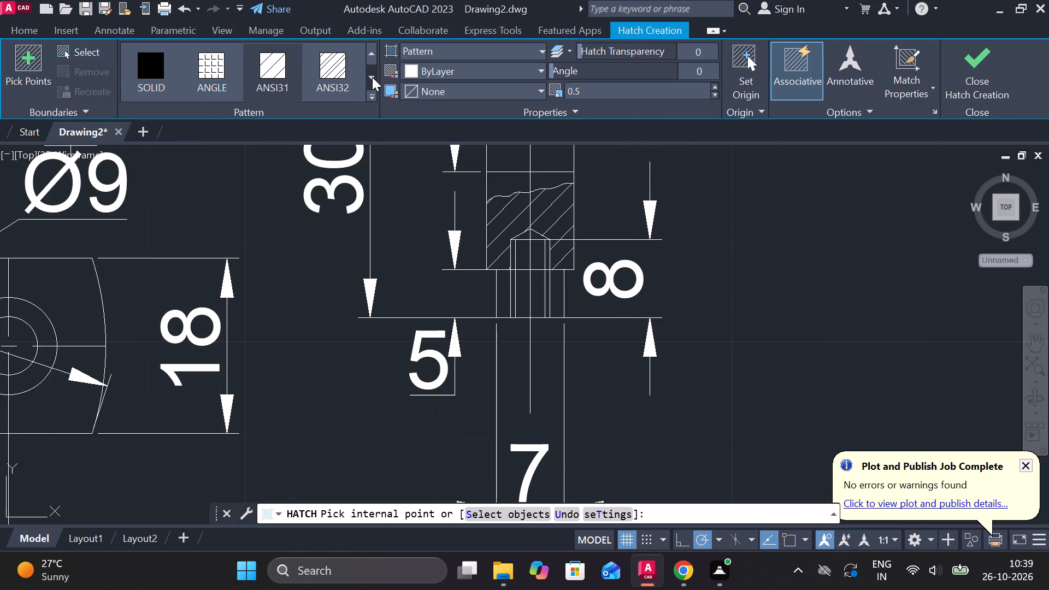
click(372, 77)
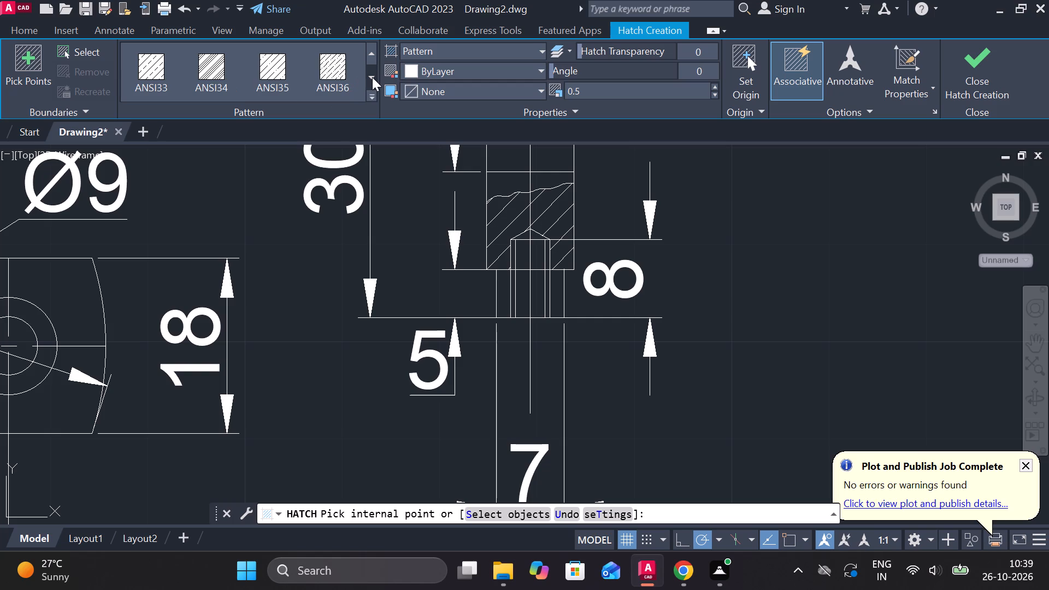
click(372, 77)
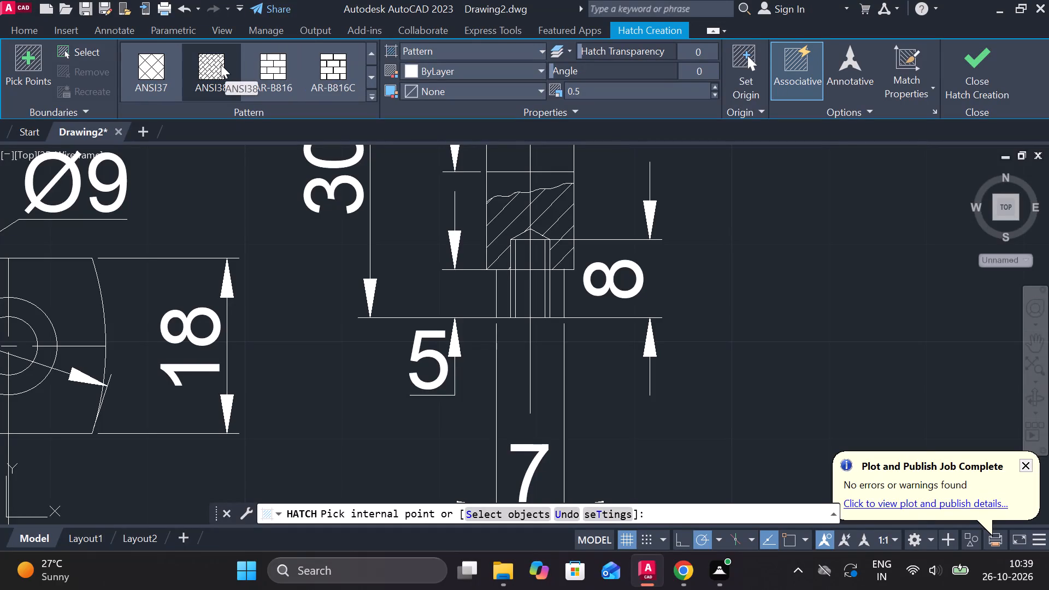
scroll(217, 66, up, 3)
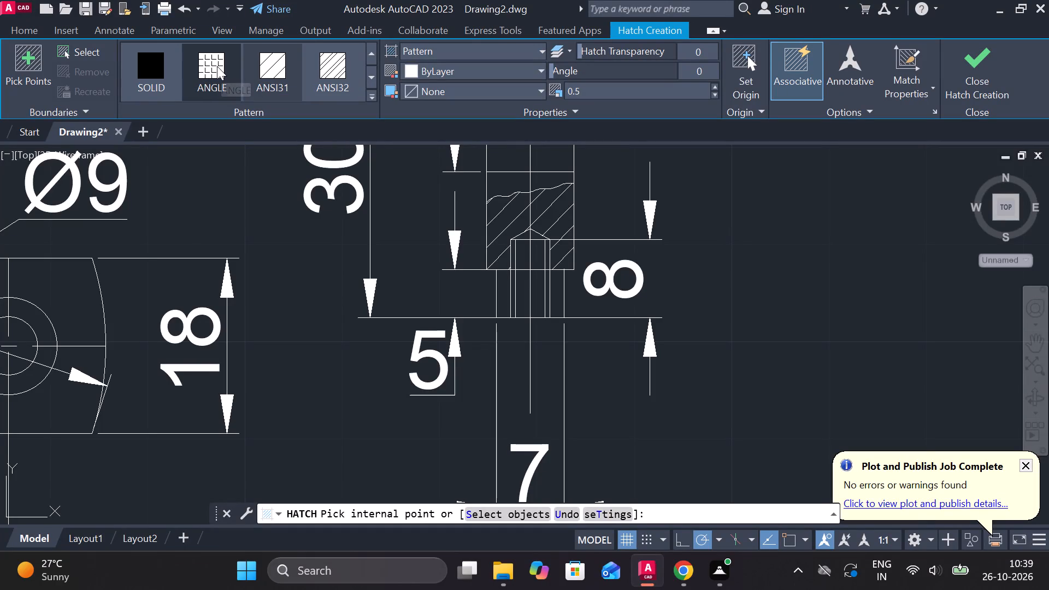
scroll(298, 62, down, 3)
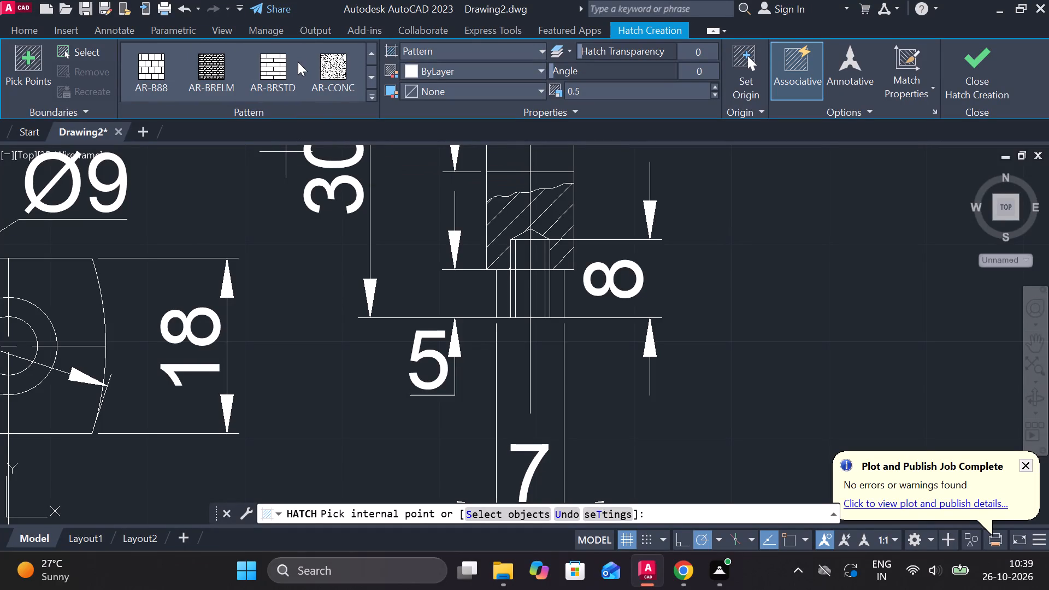
scroll(231, 73, up, 4)
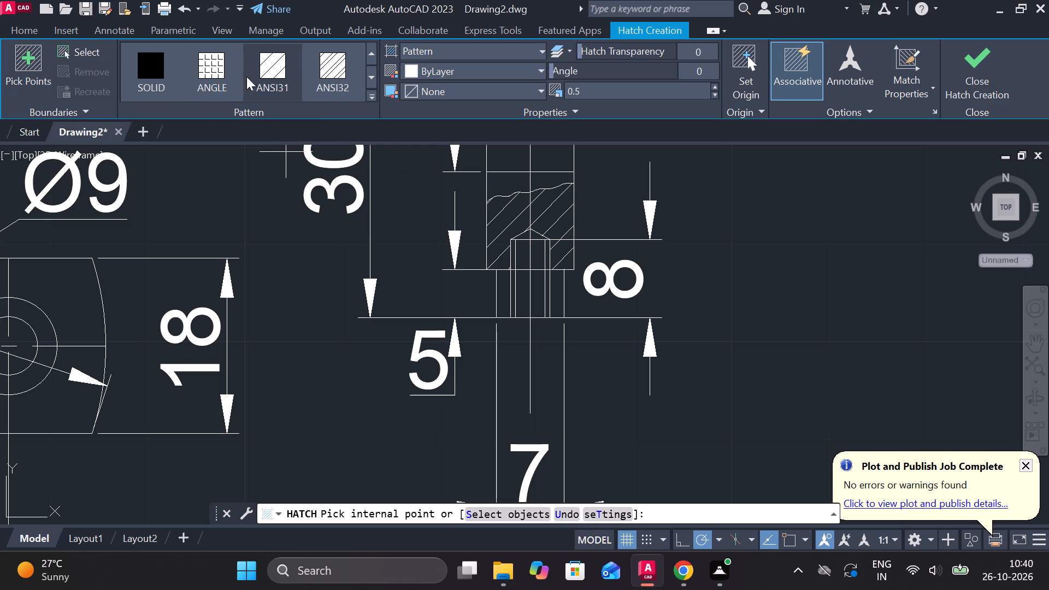
scroll(248, 77, up, 1)
scroll(248, 77, down, 2)
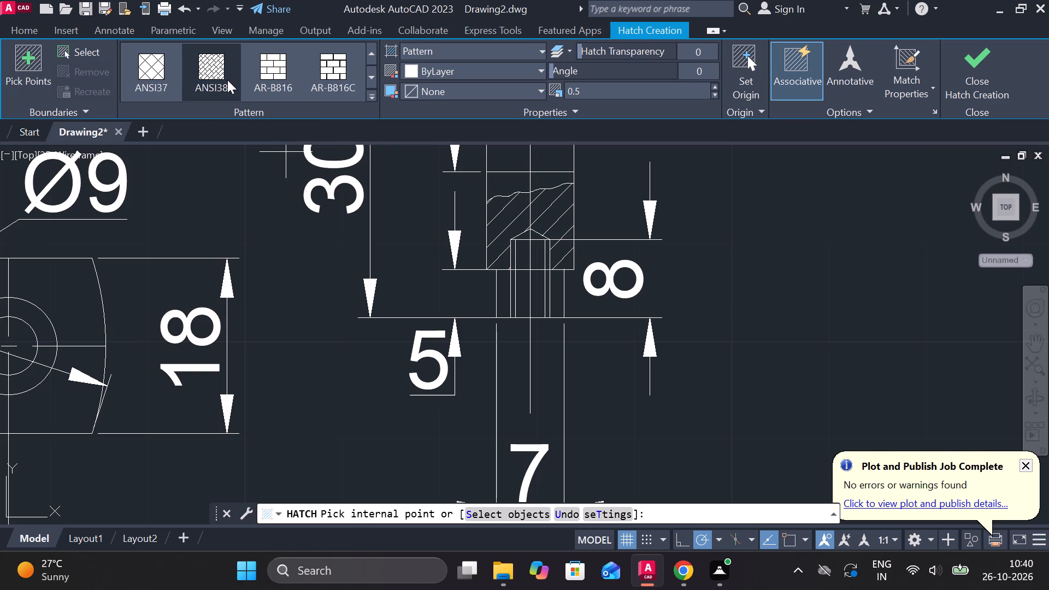
click(161, 76)
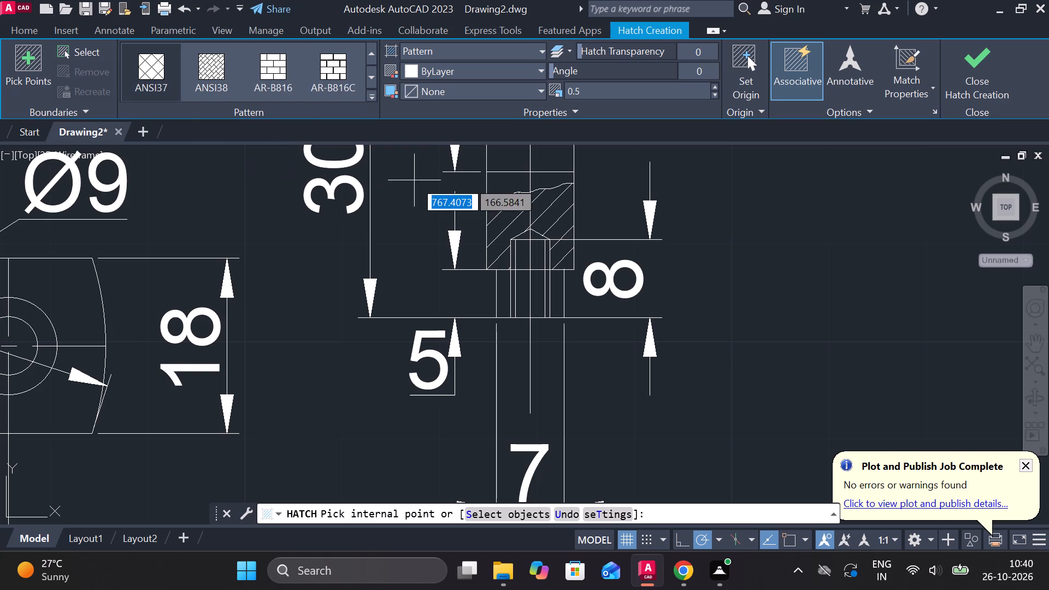
scroll(414, 180, down, 2)
scroll(585, 183, down, 4)
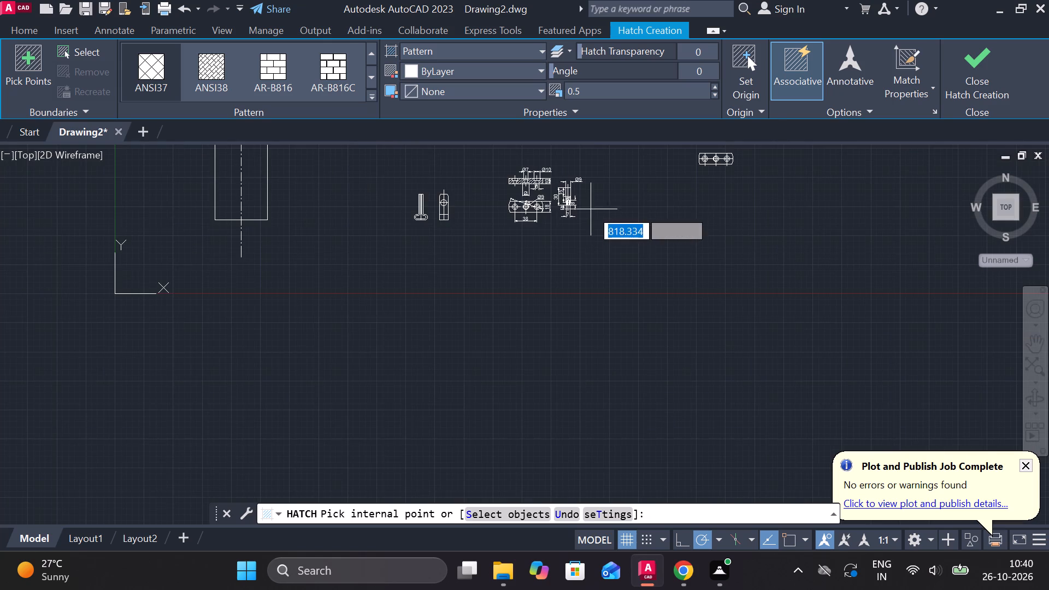
scroll(590, 197, up, 5)
scroll(574, 194, down, 5)
scroll(564, 158, up, 1)
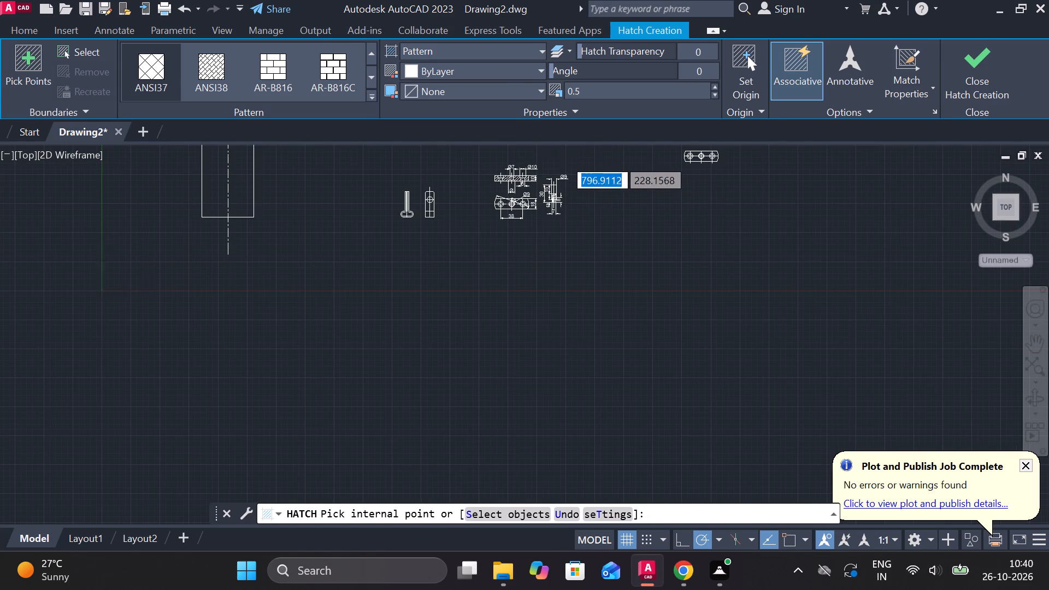
scroll(564, 158, up, 3)
click(492, 370)
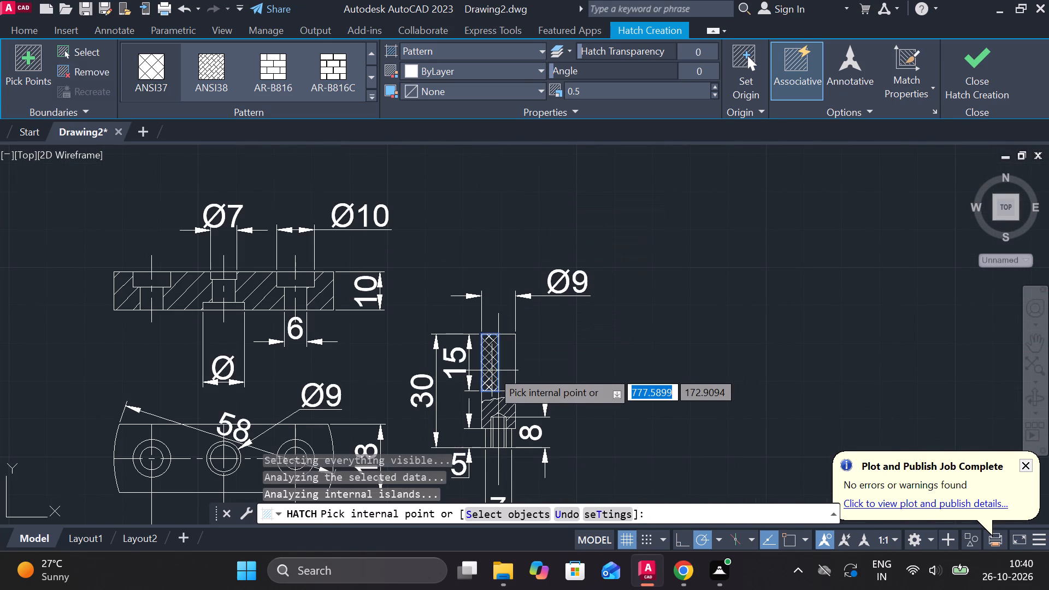
click(499, 369)
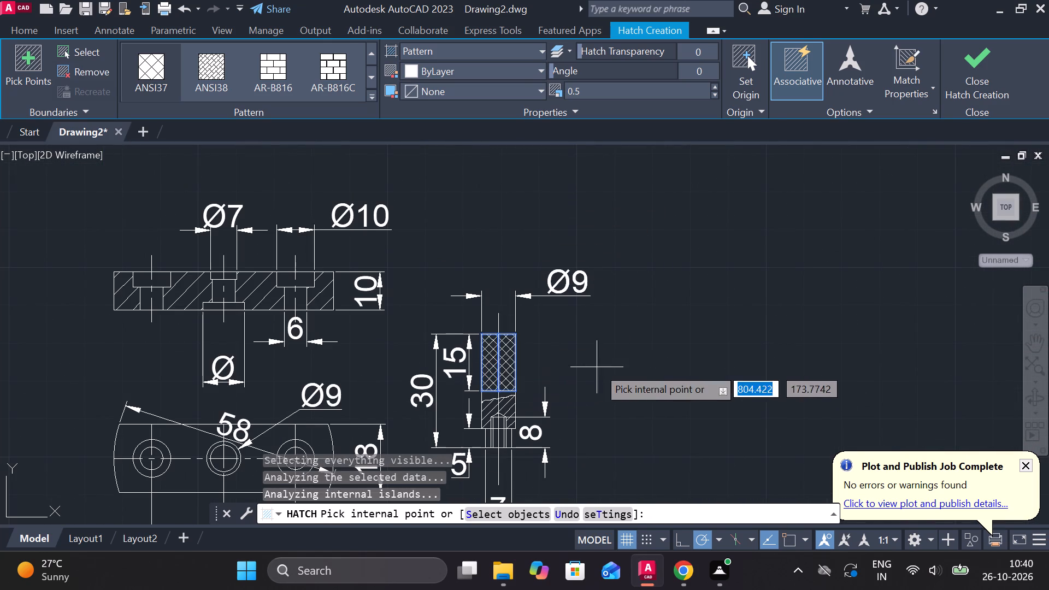
click(933, 86)
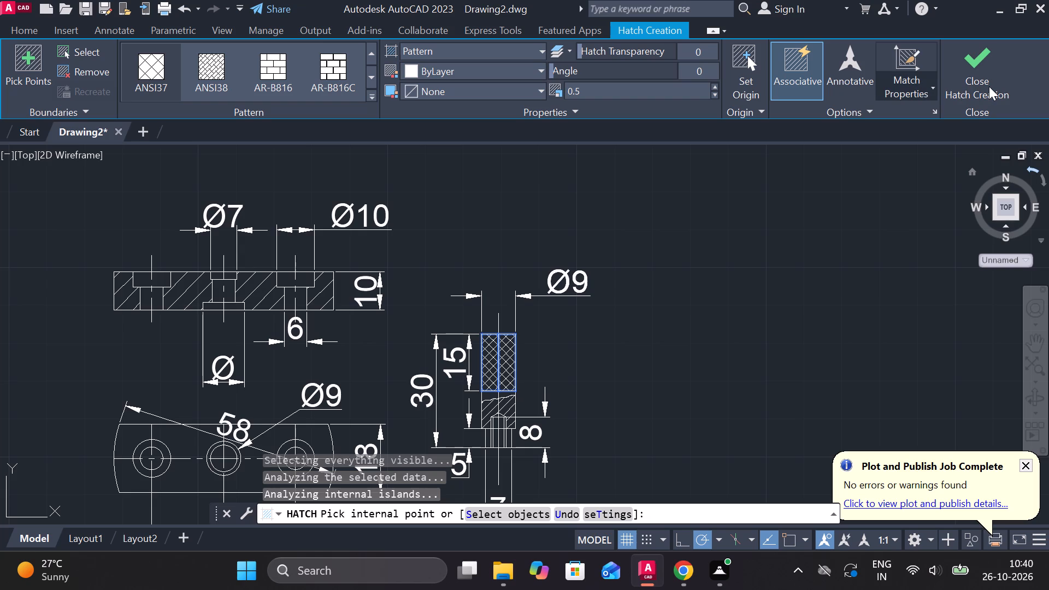
click(987, 84)
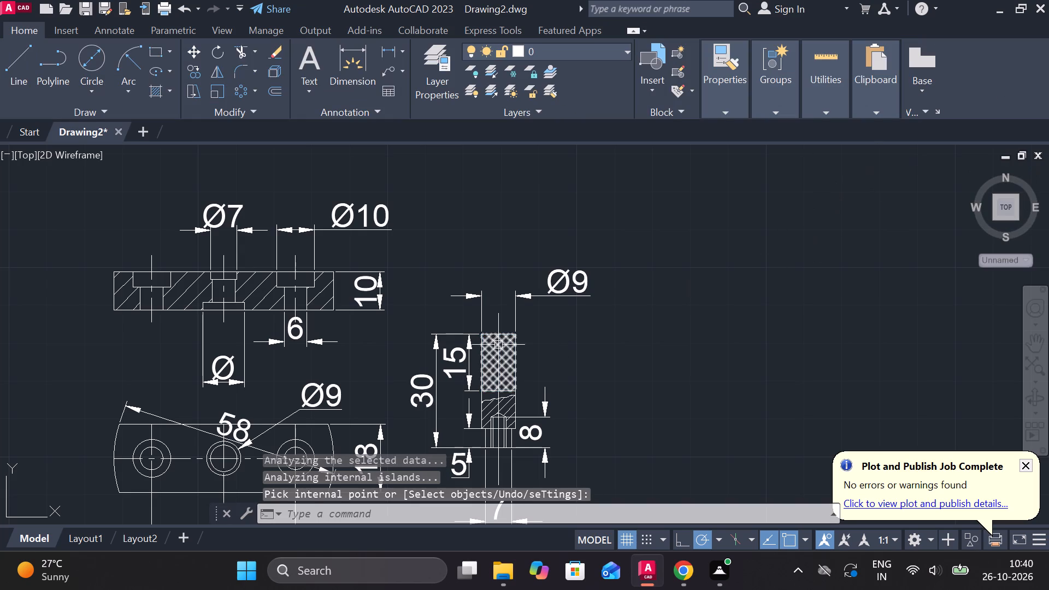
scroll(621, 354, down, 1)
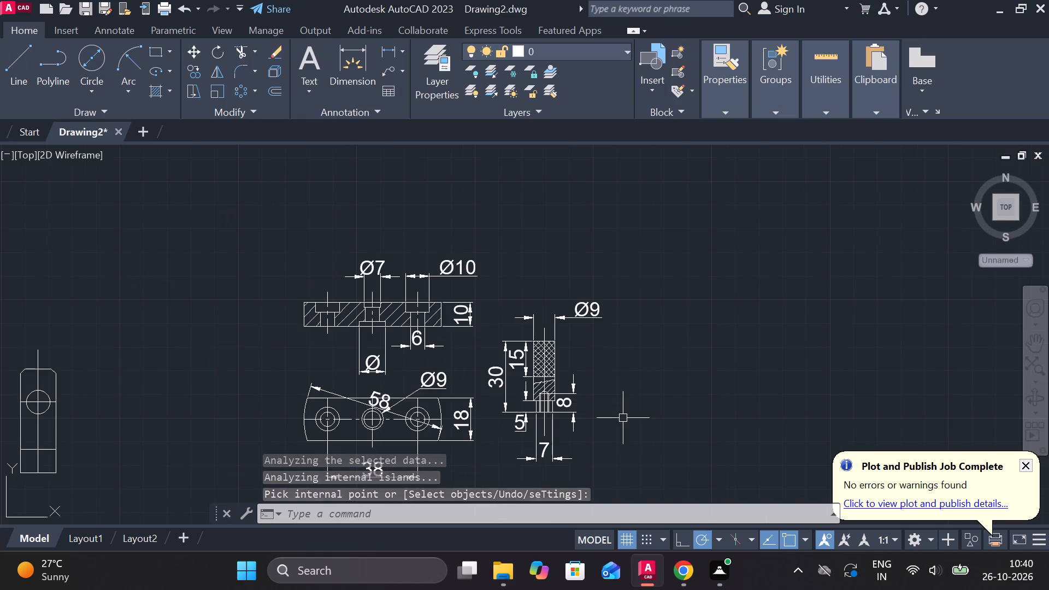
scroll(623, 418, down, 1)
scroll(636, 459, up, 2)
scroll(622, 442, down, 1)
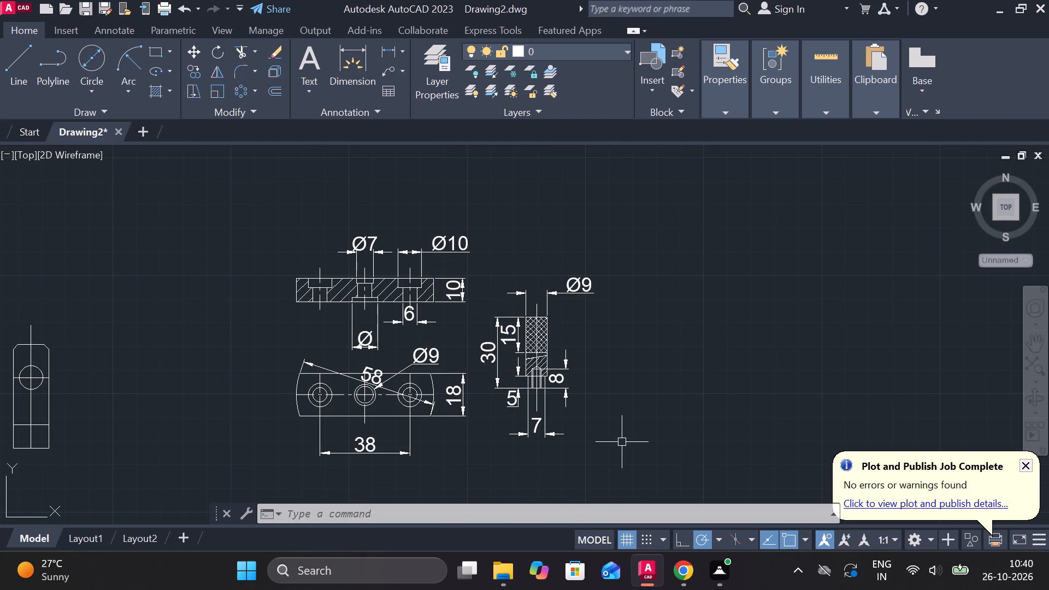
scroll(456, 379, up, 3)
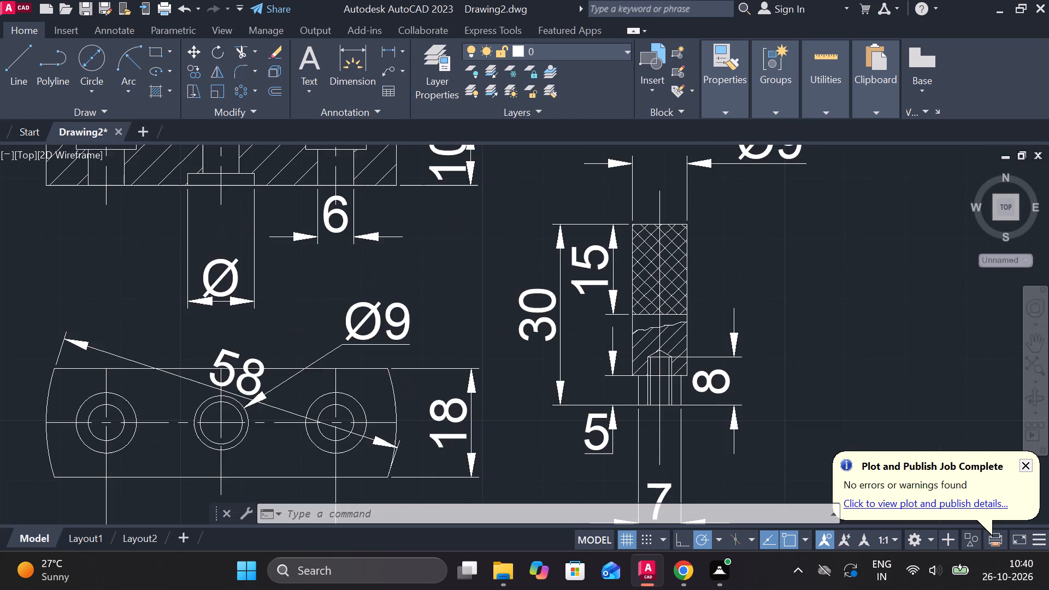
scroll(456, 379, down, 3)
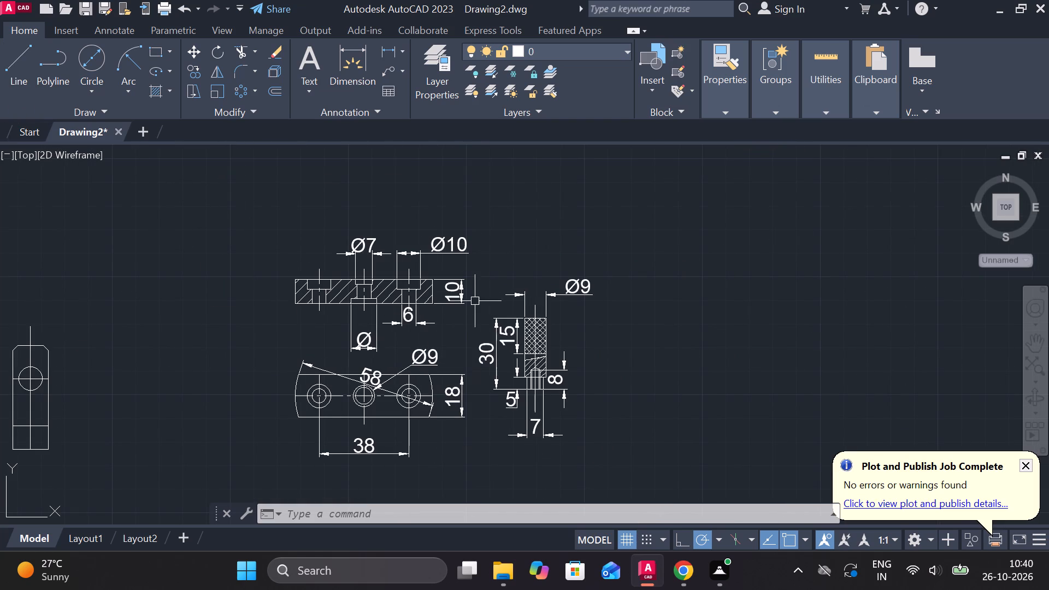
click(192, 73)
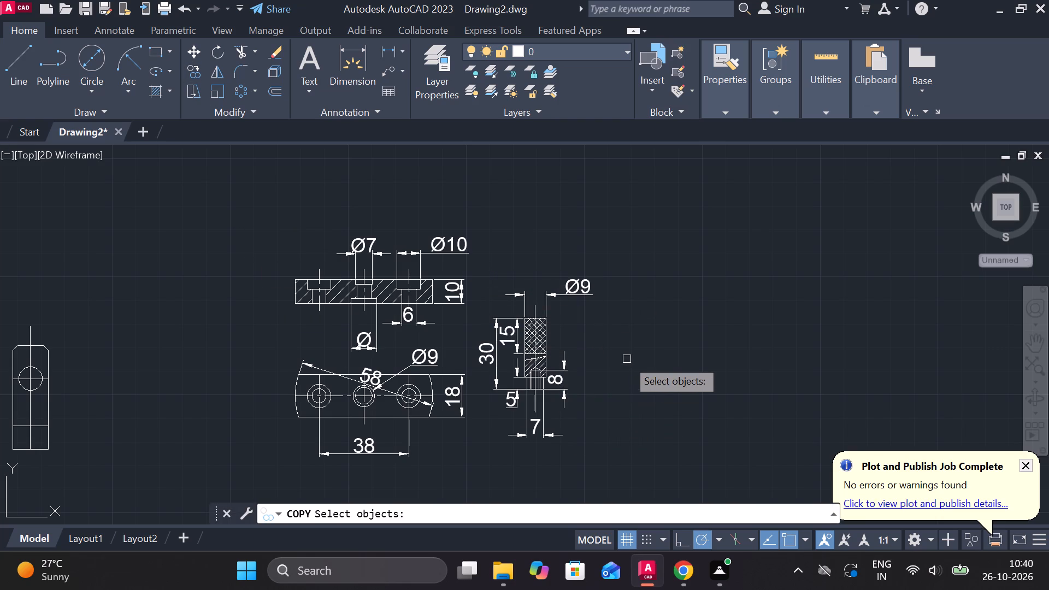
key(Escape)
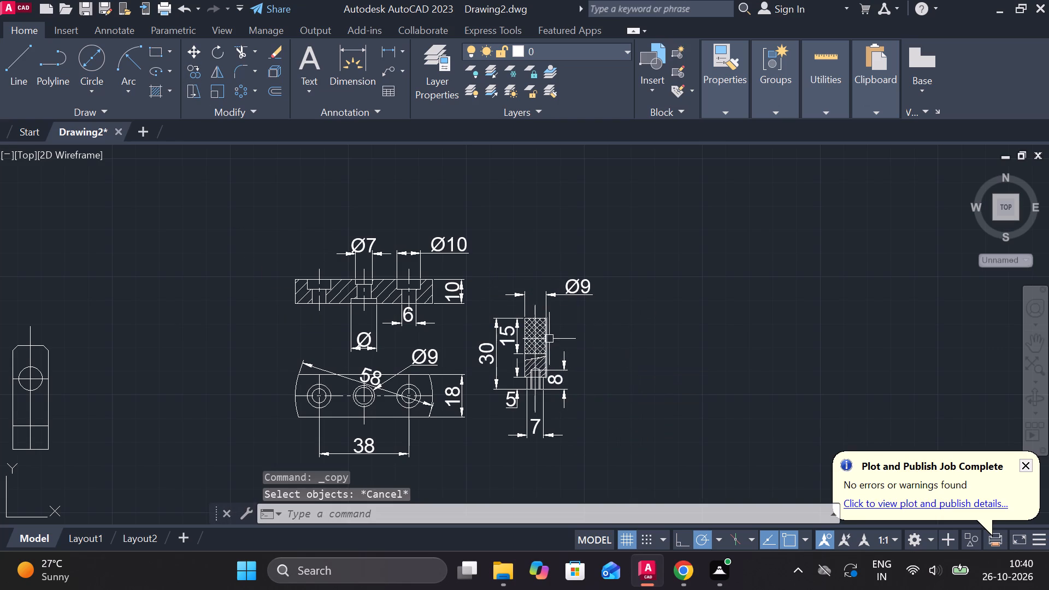
Copy the pin's outline, break line, bore lines, both hatches and the 5 and 8 dimensions about 384 units away, beside the undimensioned plate views.
scroll(549, 339, up, 4)
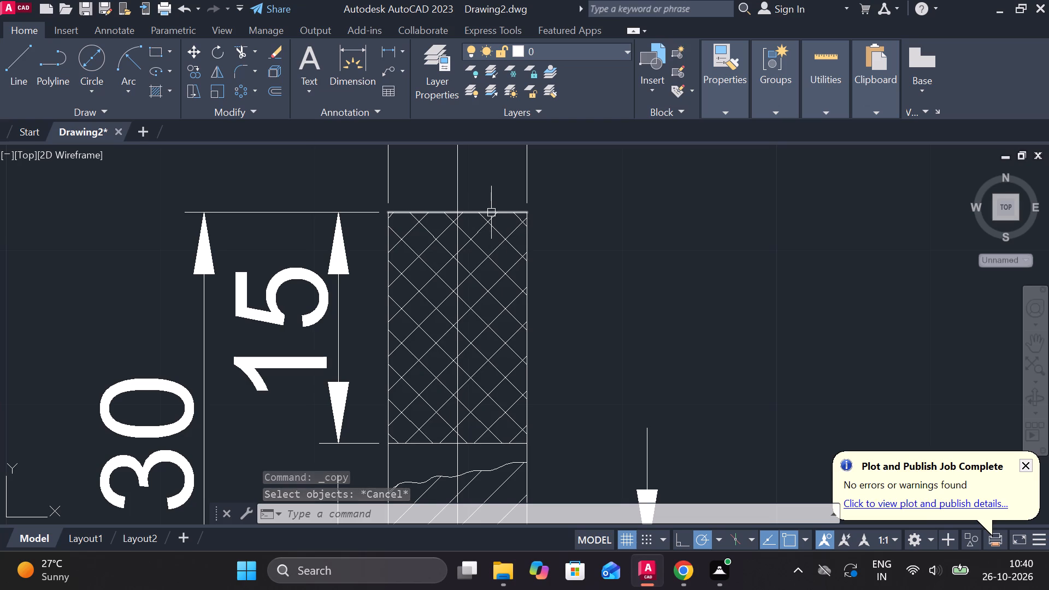
click(491, 215)
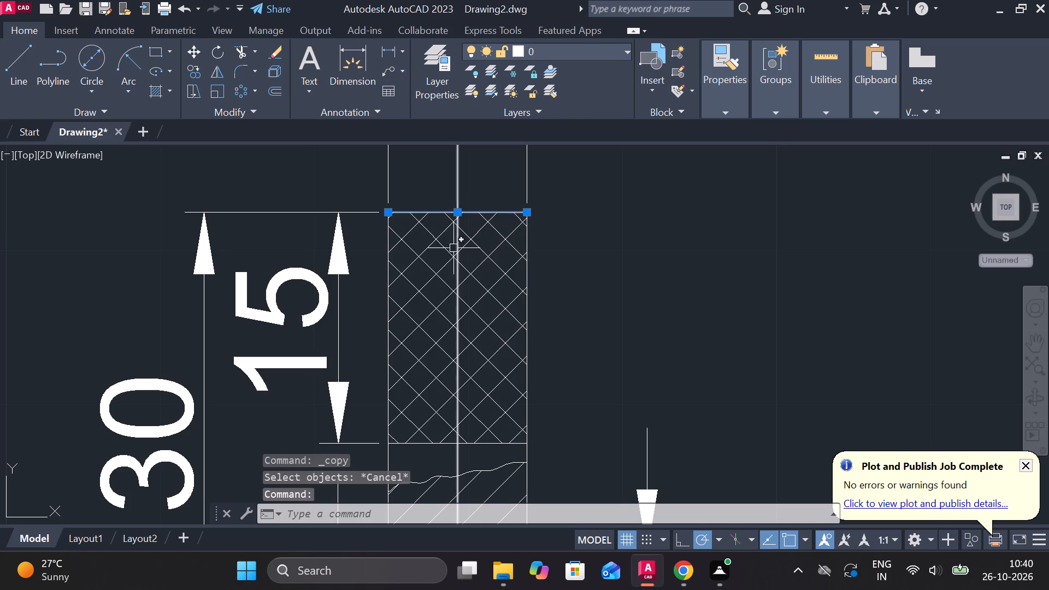
click(387, 263)
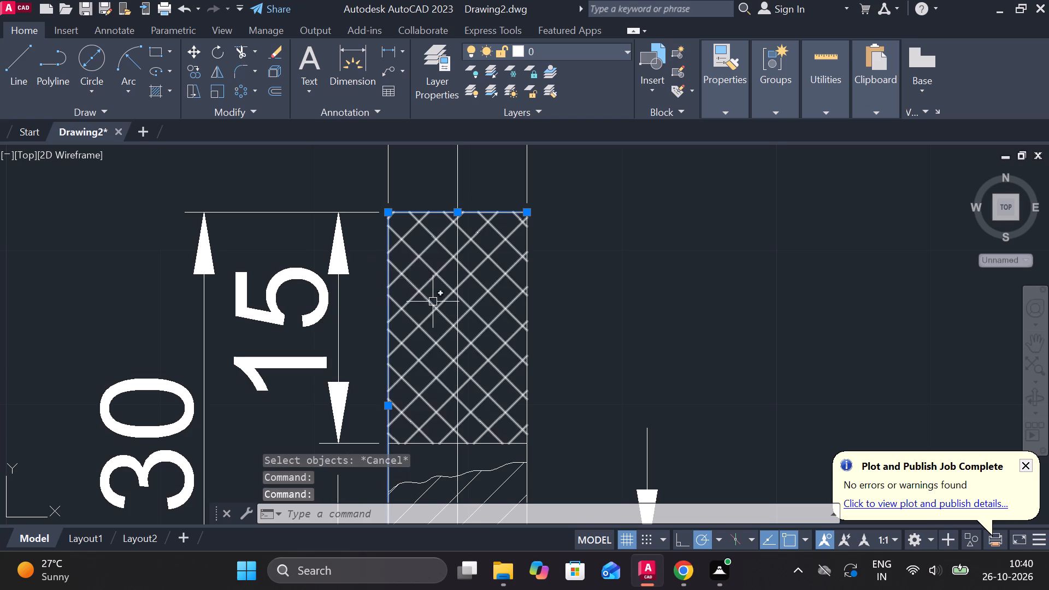
click(527, 345)
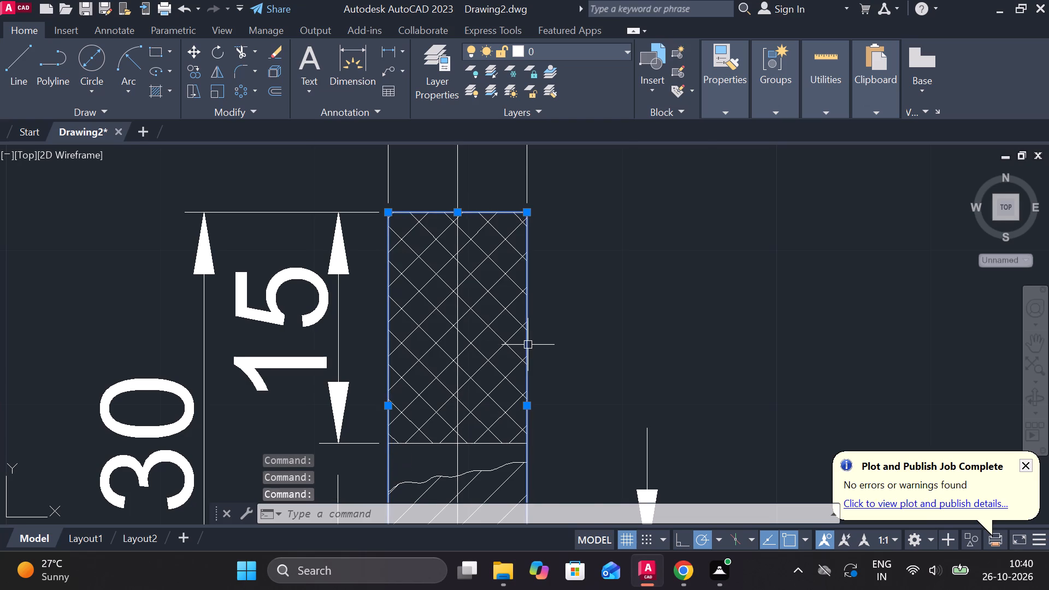
scroll(528, 345, down, 2)
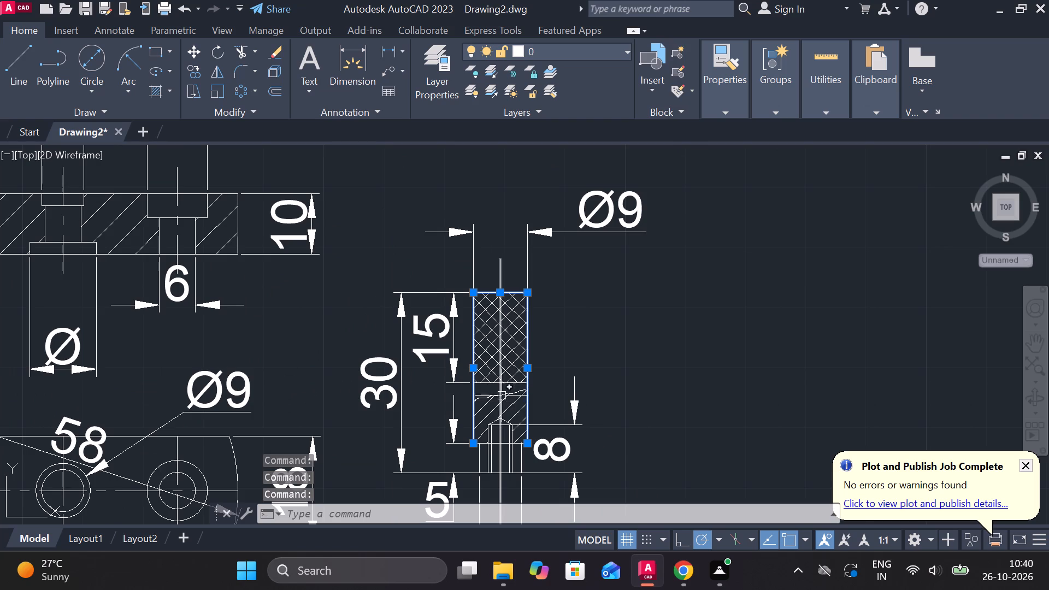
click(502, 394)
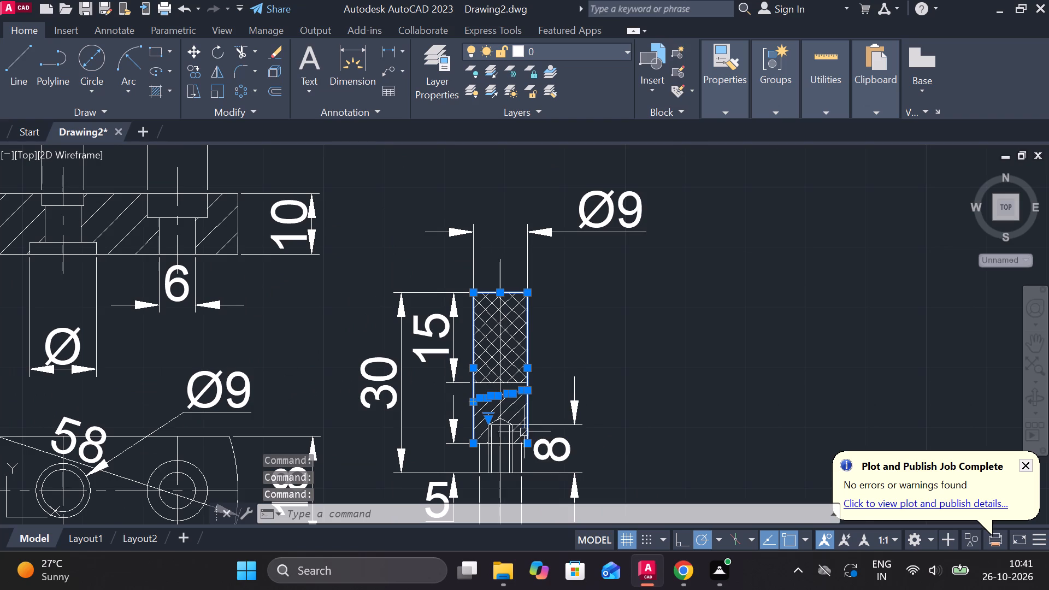
click(482, 467)
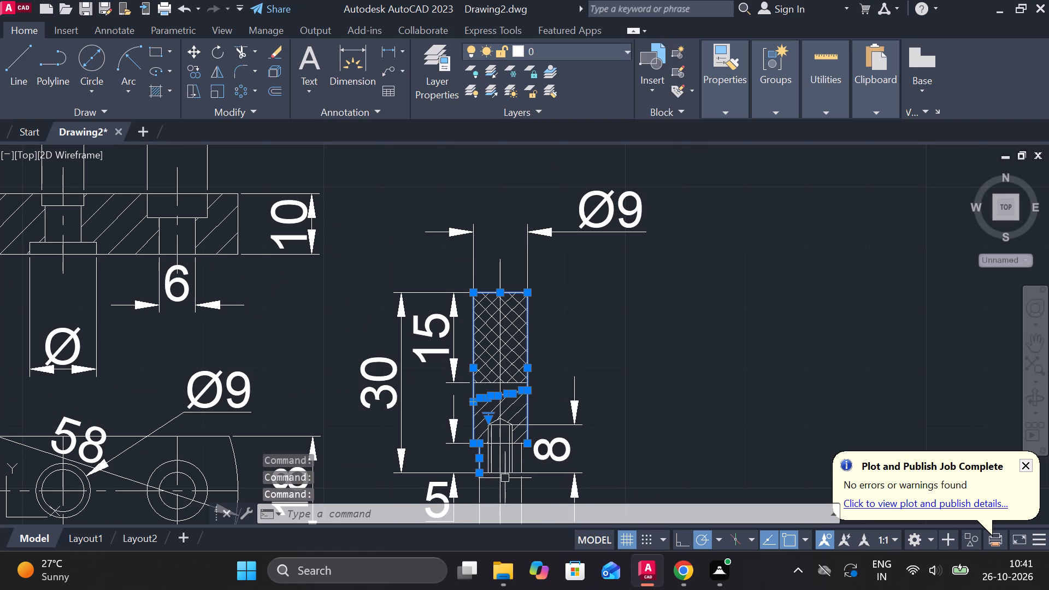
click(523, 464)
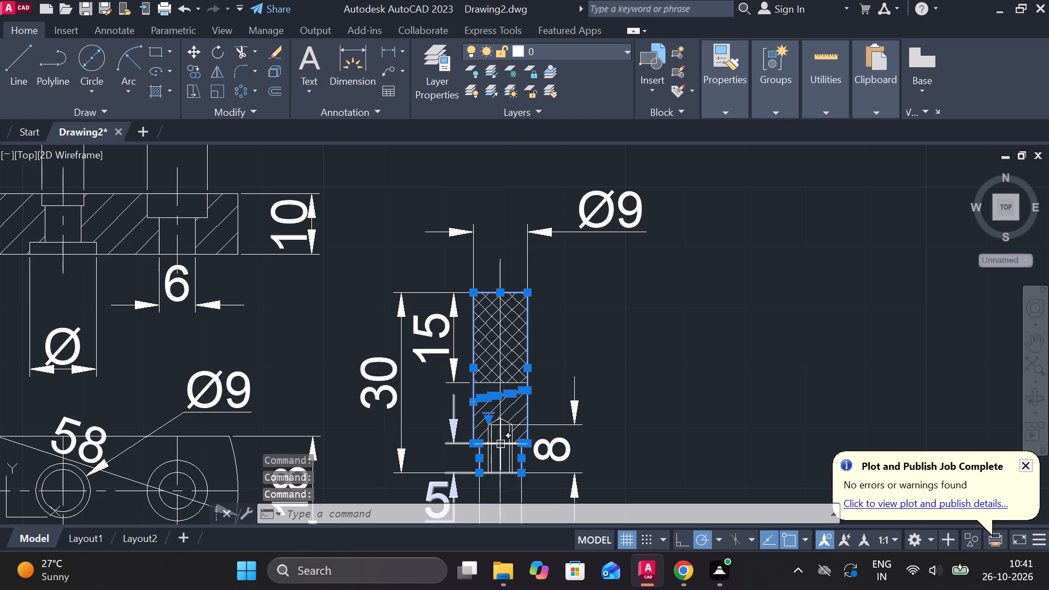
scroll(491, 433, up, 3)
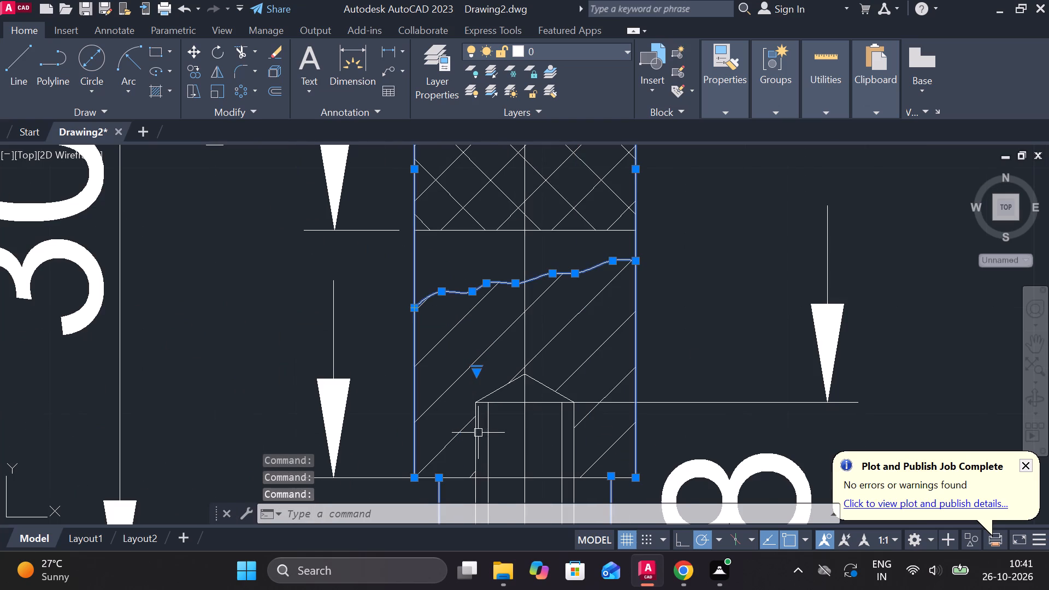
click(473, 433)
click(488, 436)
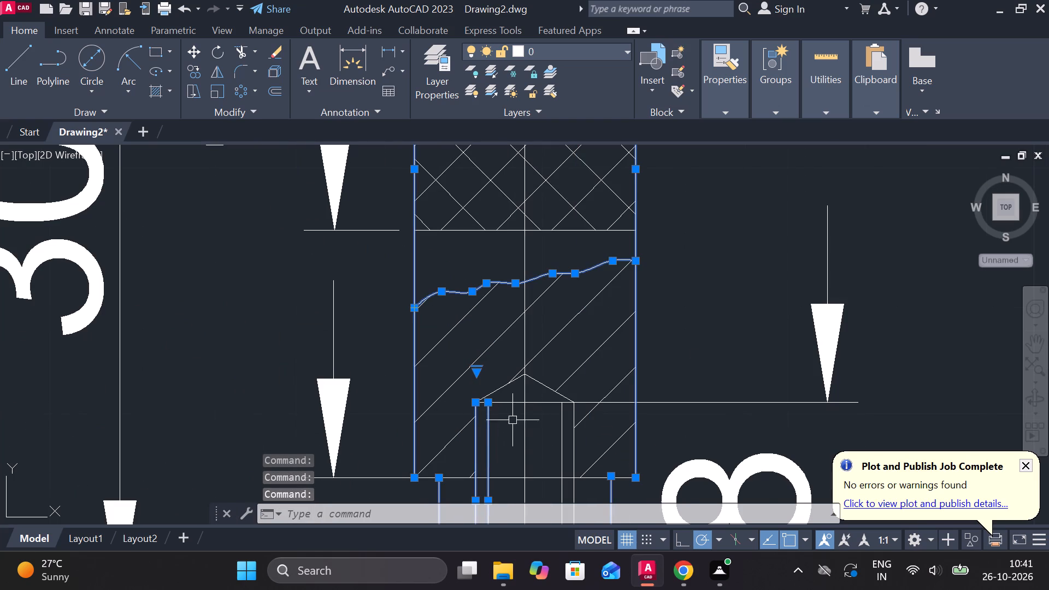
double_click(512, 404)
click(511, 387)
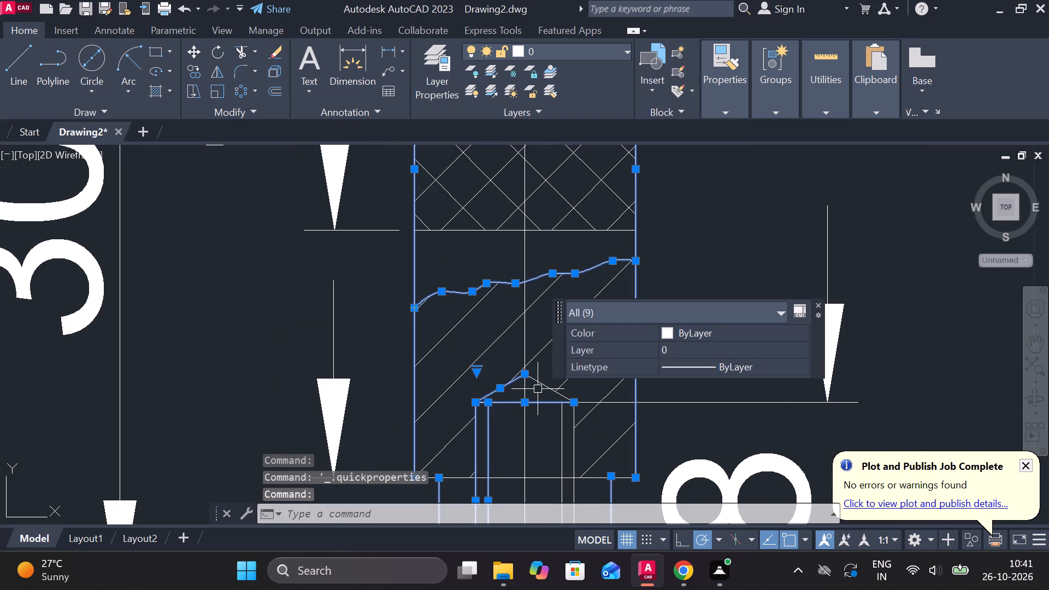
click(542, 388)
scroll(540, 389, down, 2)
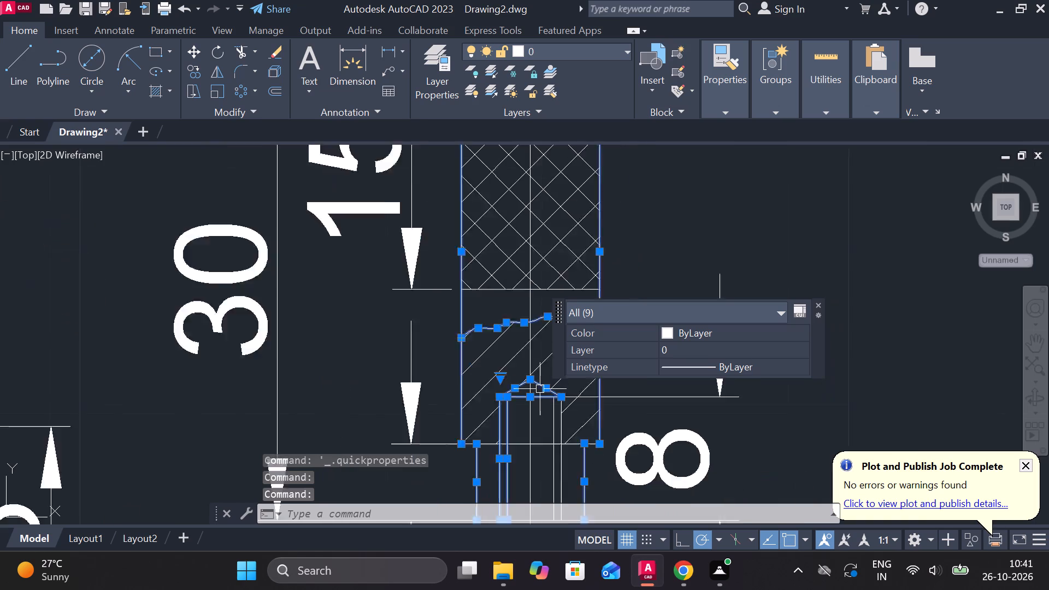
scroll(548, 460, up, 2)
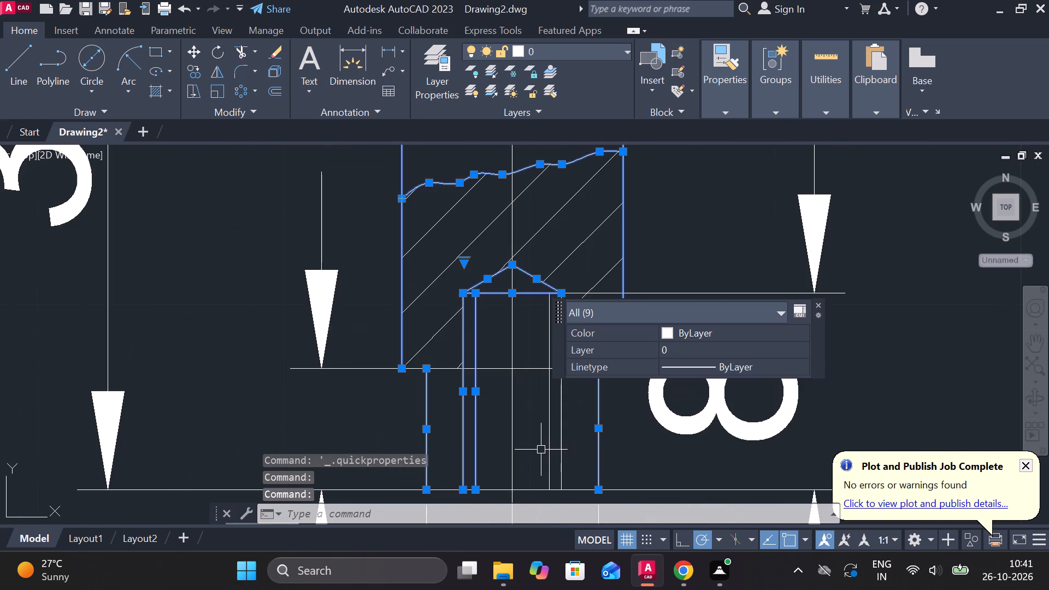
click(547, 451)
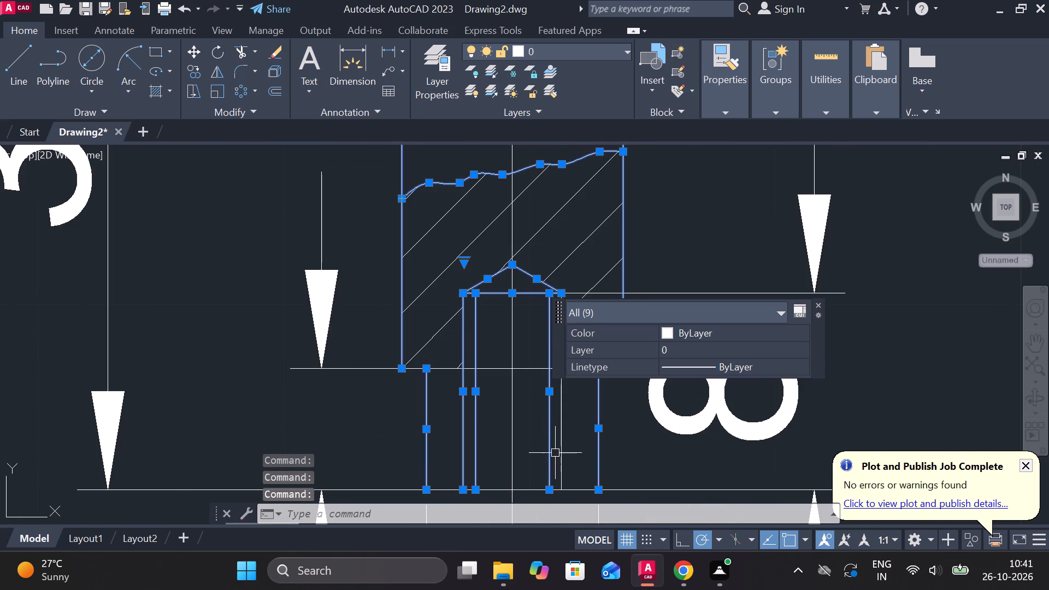
click(560, 452)
click(505, 491)
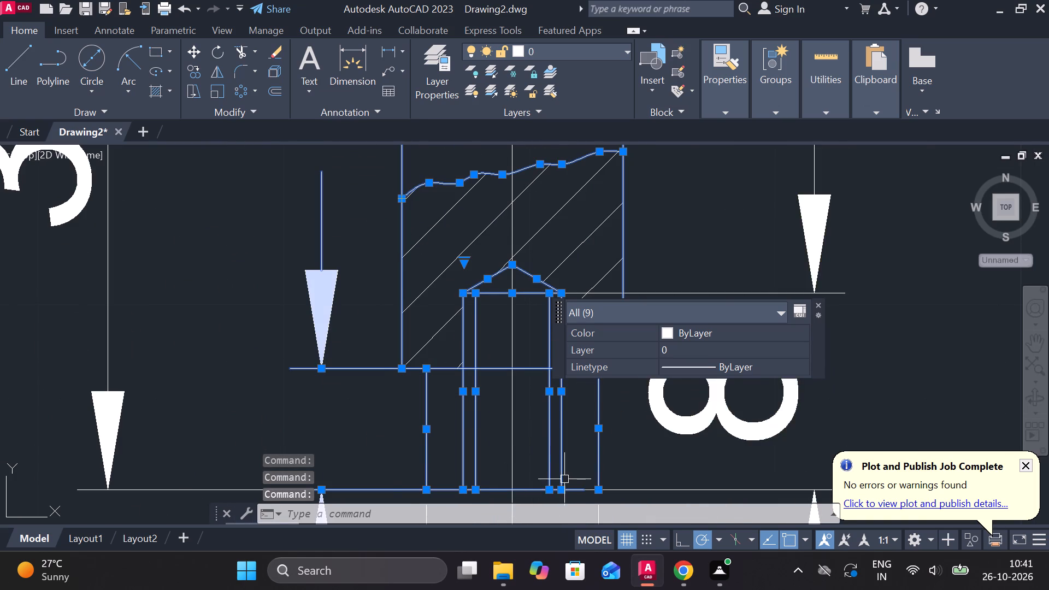
scroll(564, 479, down, 1)
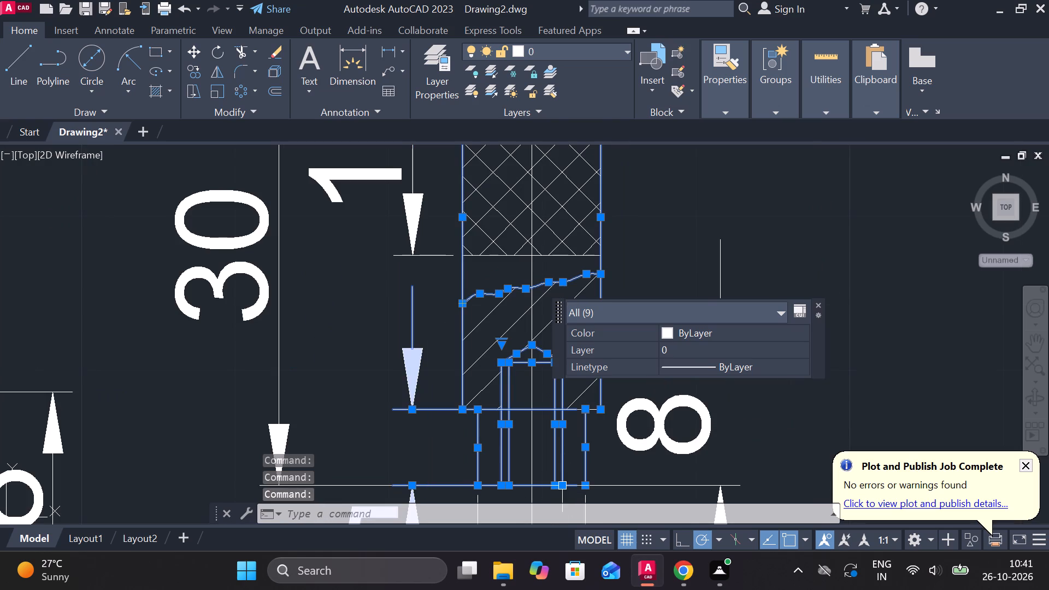
scroll(571, 485, up, 2)
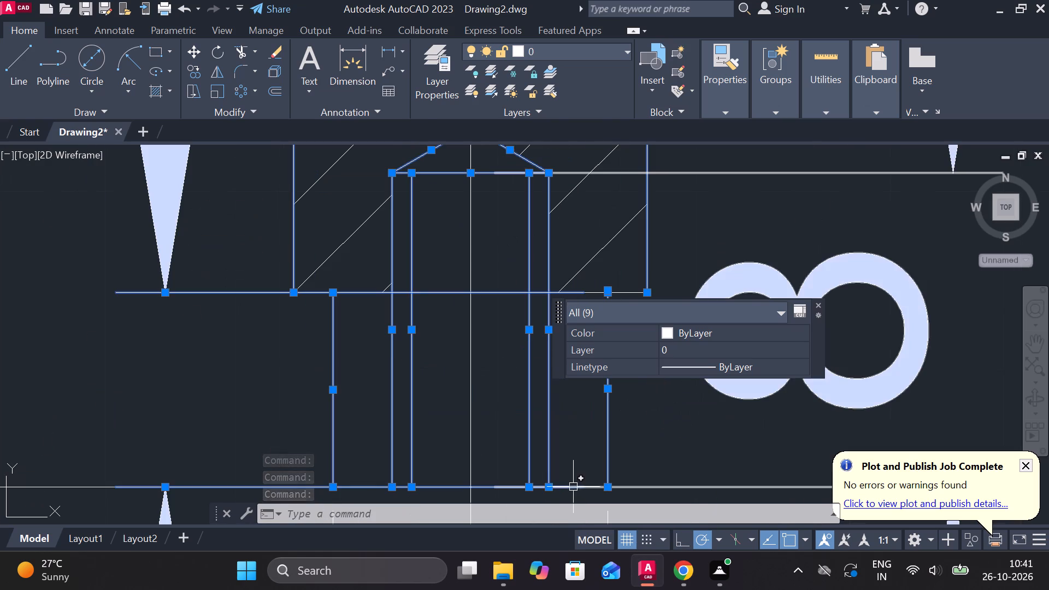
click(573, 490)
scroll(574, 434, down, 3)
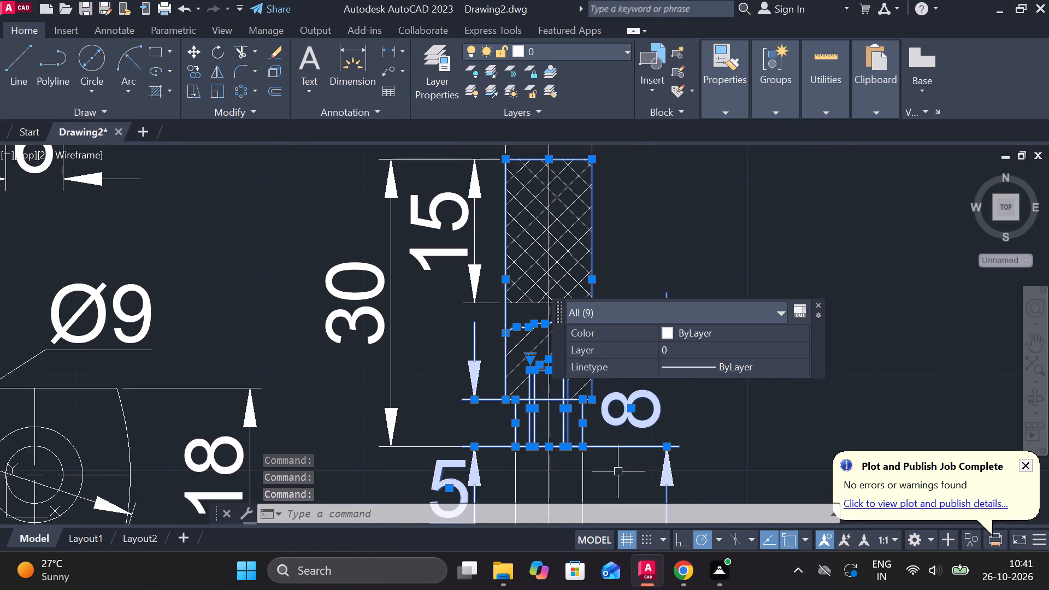
scroll(586, 446, down, 2)
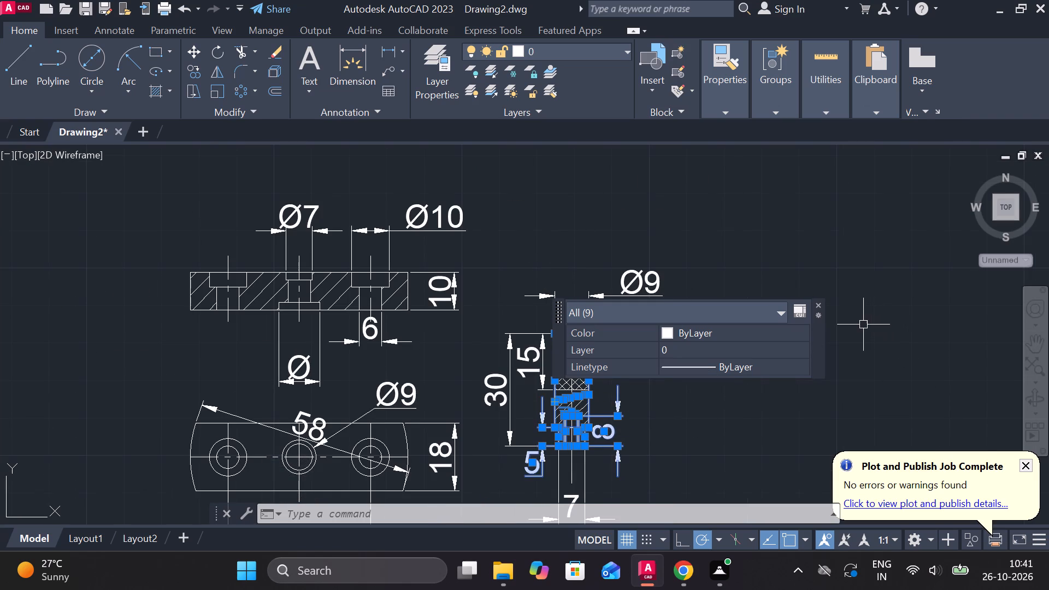
scroll(858, 324, up, 2)
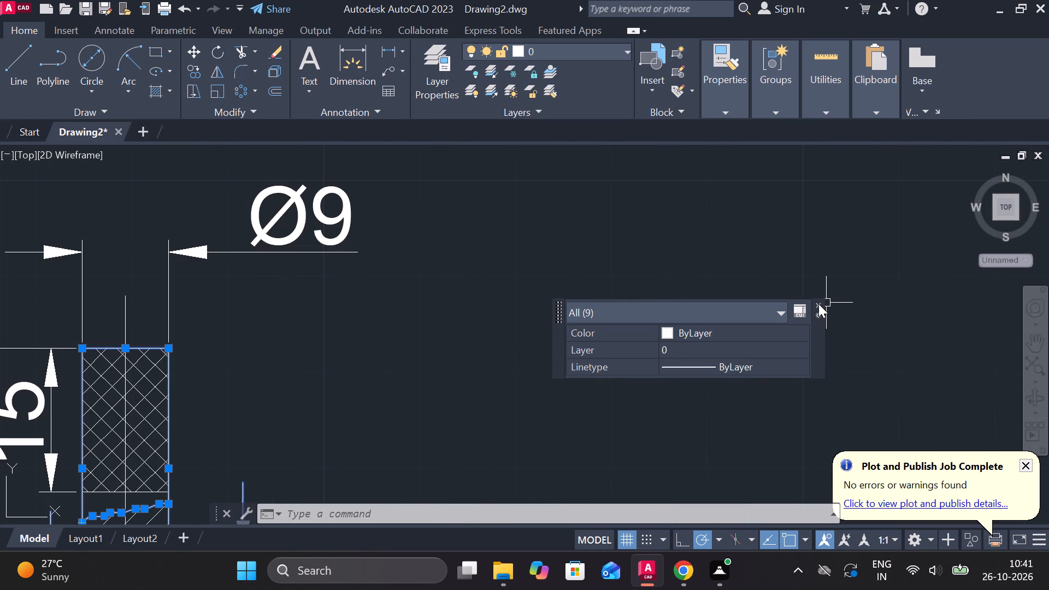
click(818, 304)
scroll(612, 344, down, 2)
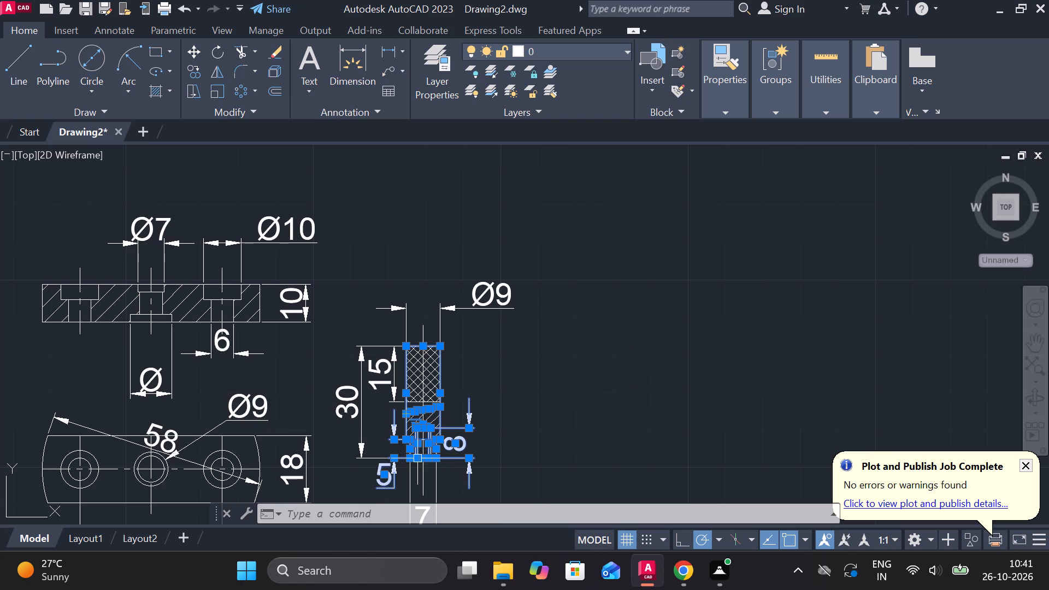
scroll(417, 457, up, 4)
scroll(449, 403, up, 3)
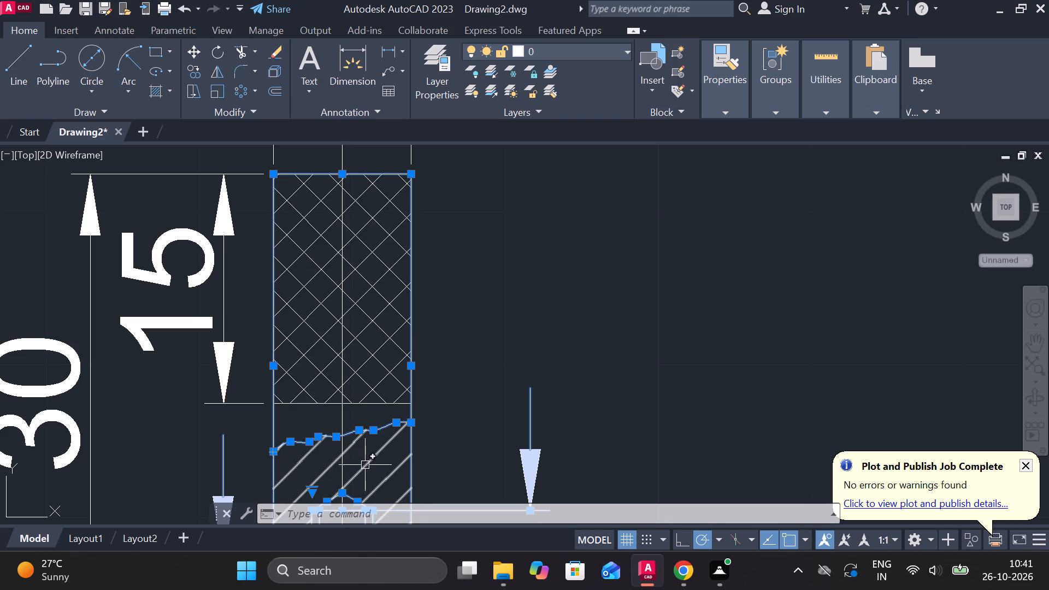
click(366, 465)
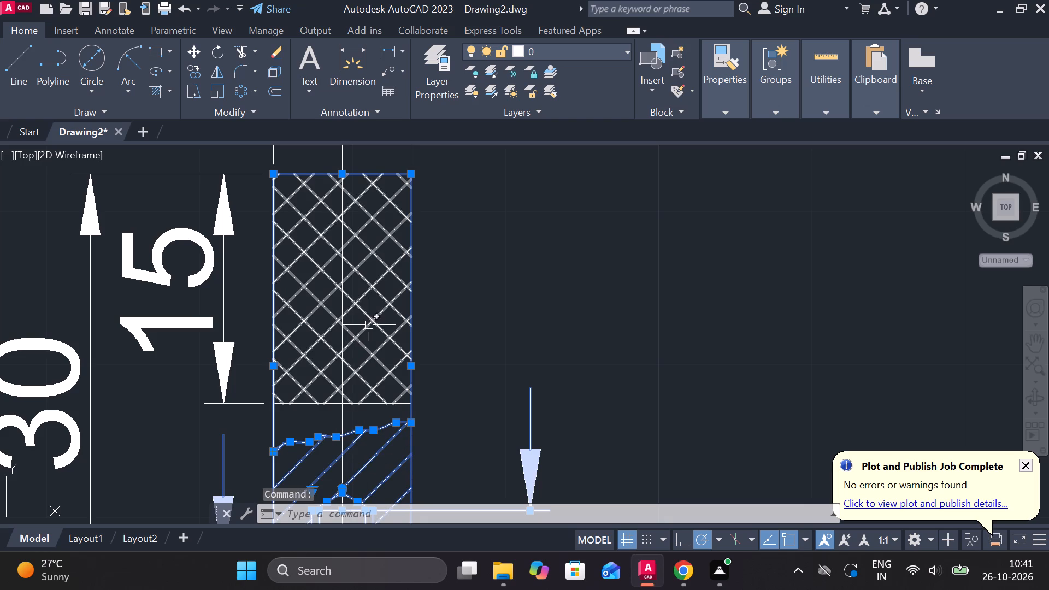
click(380, 338)
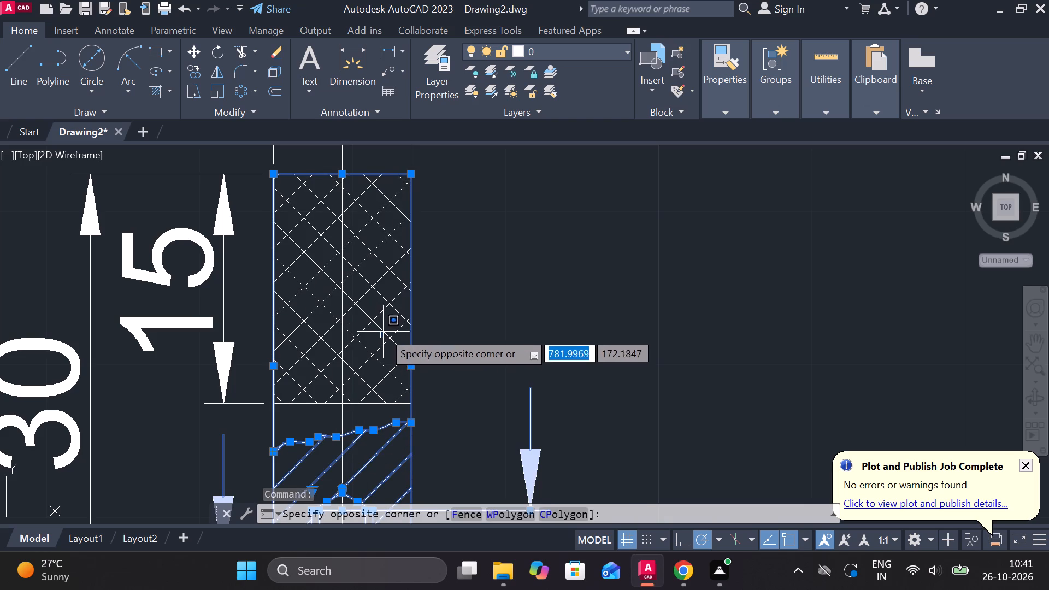
click(384, 331)
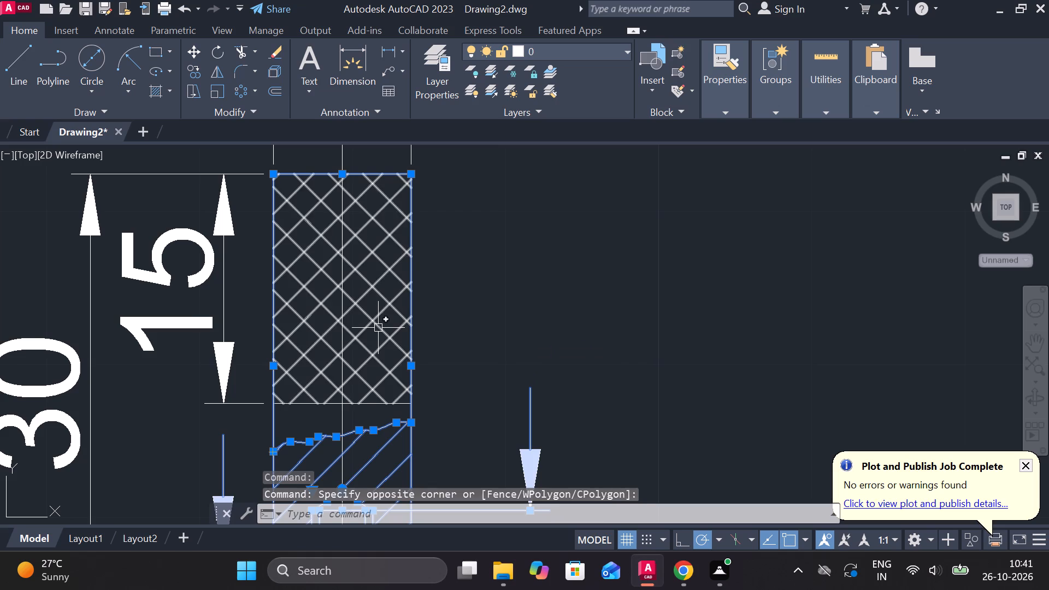
click(379, 327)
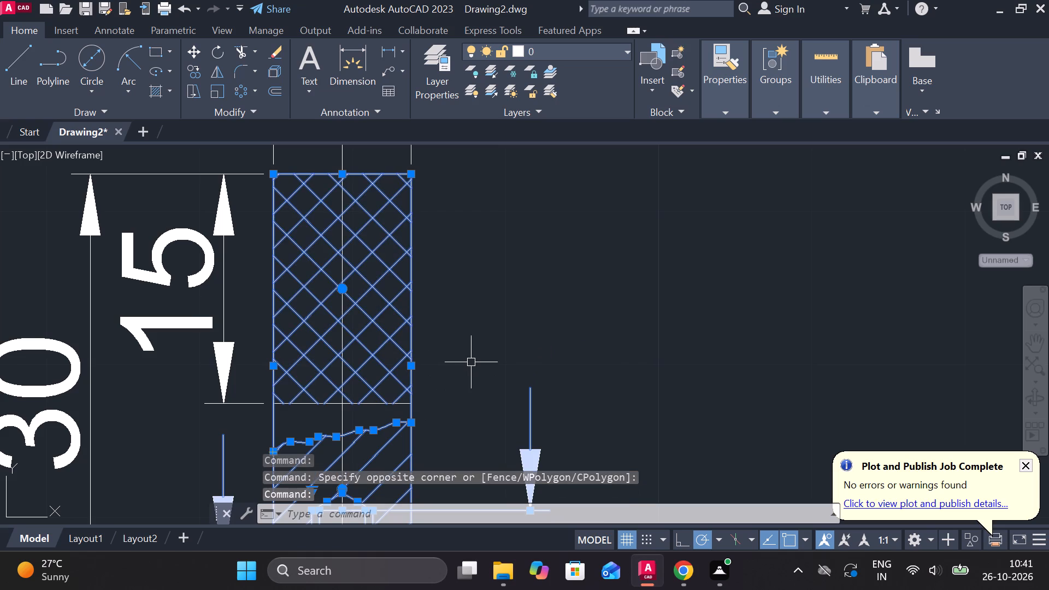
text(CO)
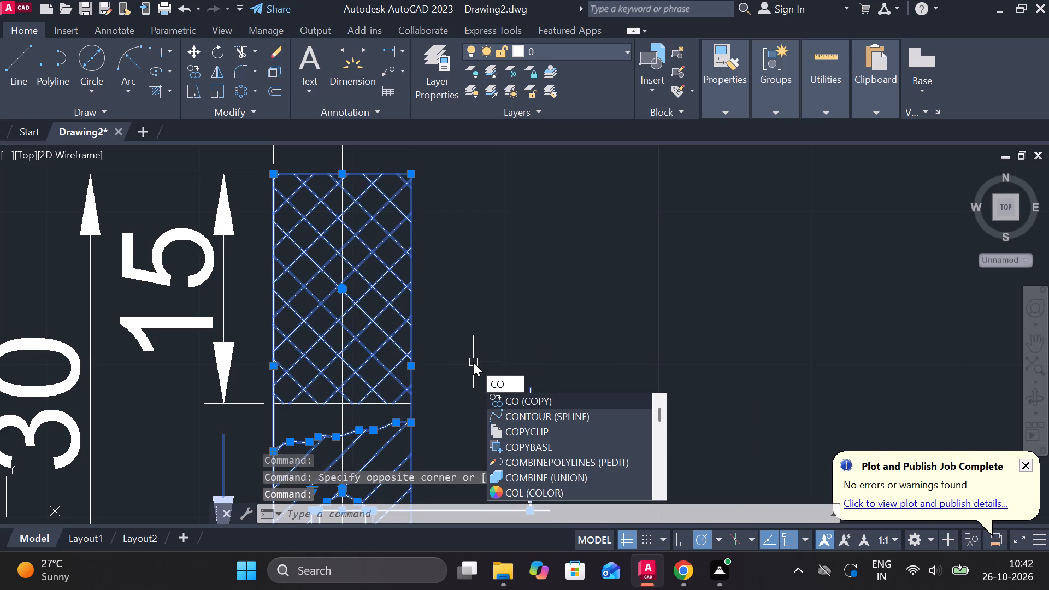
key(Return)
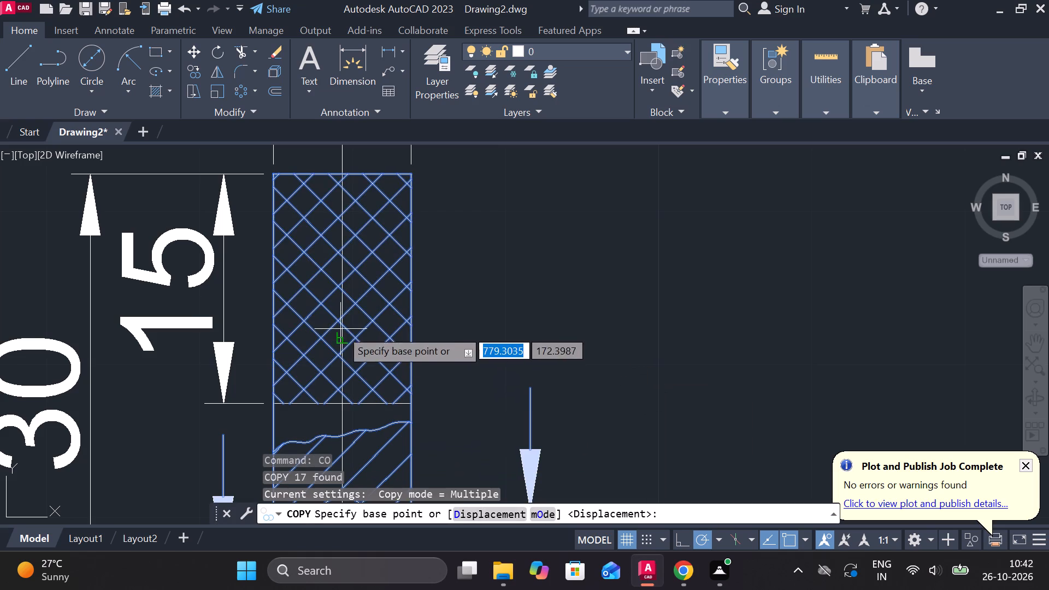
click(343, 339)
scroll(708, 312, down, 4)
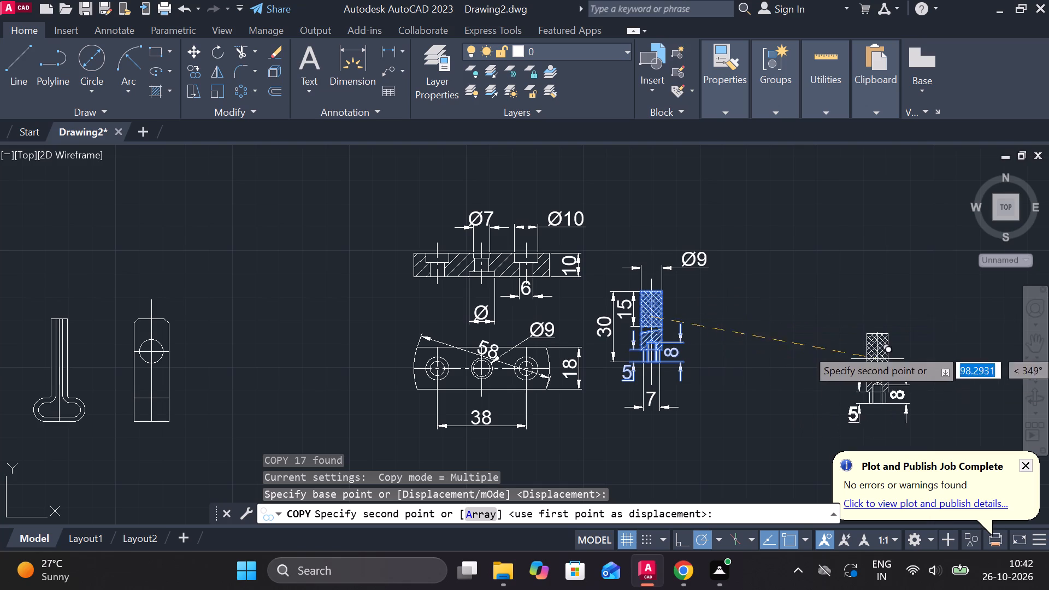
scroll(862, 315, down, 4)
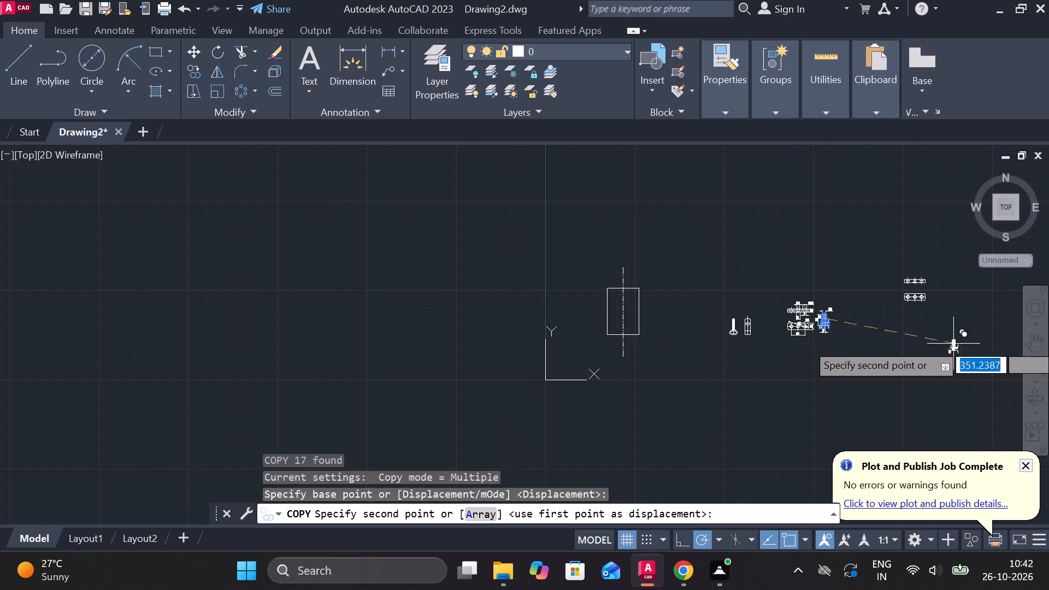
click(960, 301)
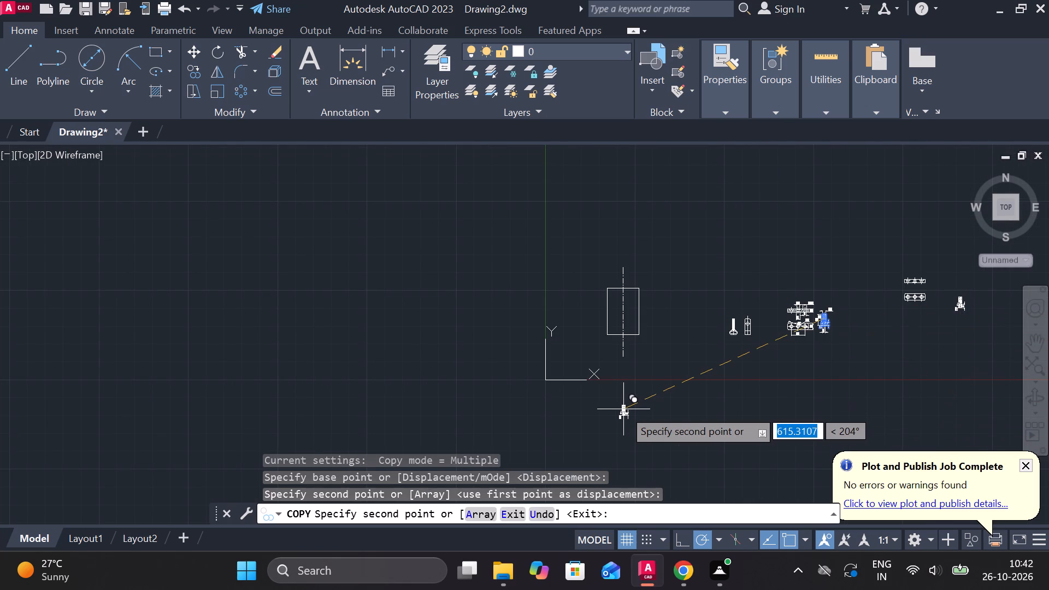
key(Escape)
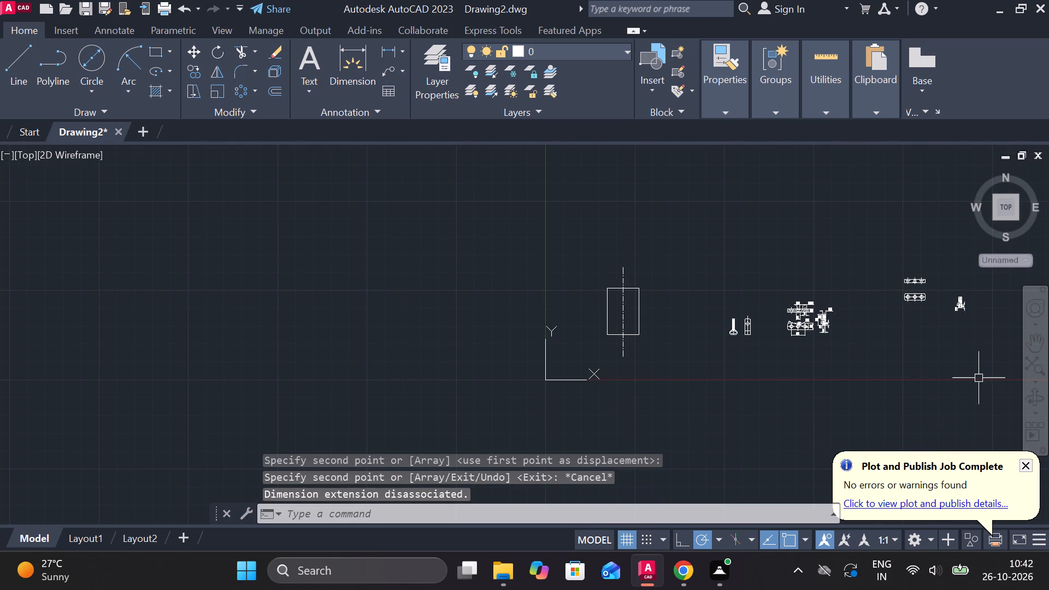
scroll(951, 346, up, 1)
scroll(873, 267, up, 2)
scroll(872, 267, down, 4)
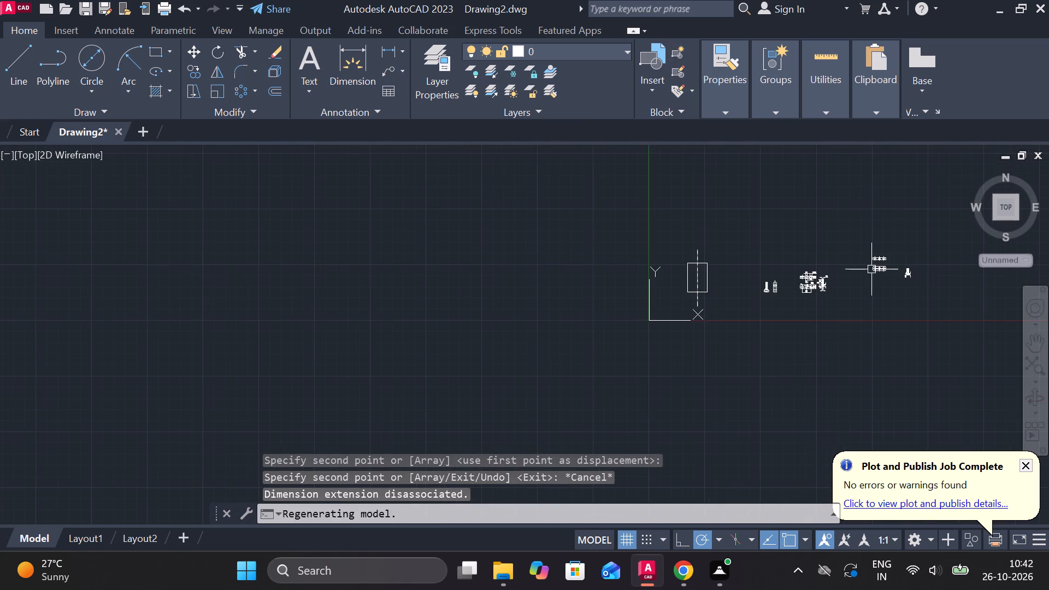
scroll(945, 253, up, 3)
scroll(823, 369, up, 3)
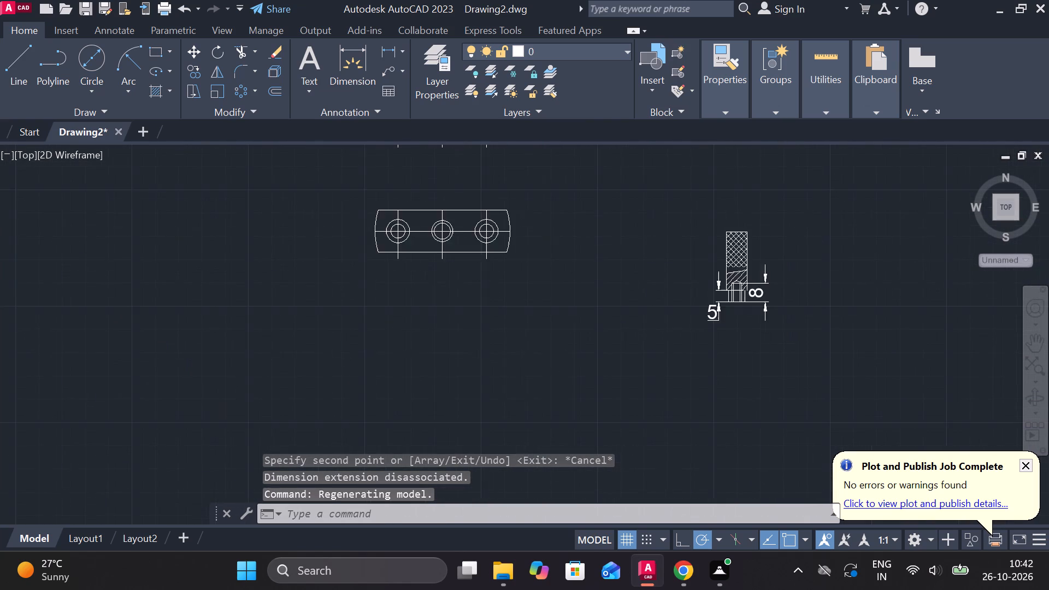
Delete the 8 and 5 dimensions from the copied pin.
click(721, 262)
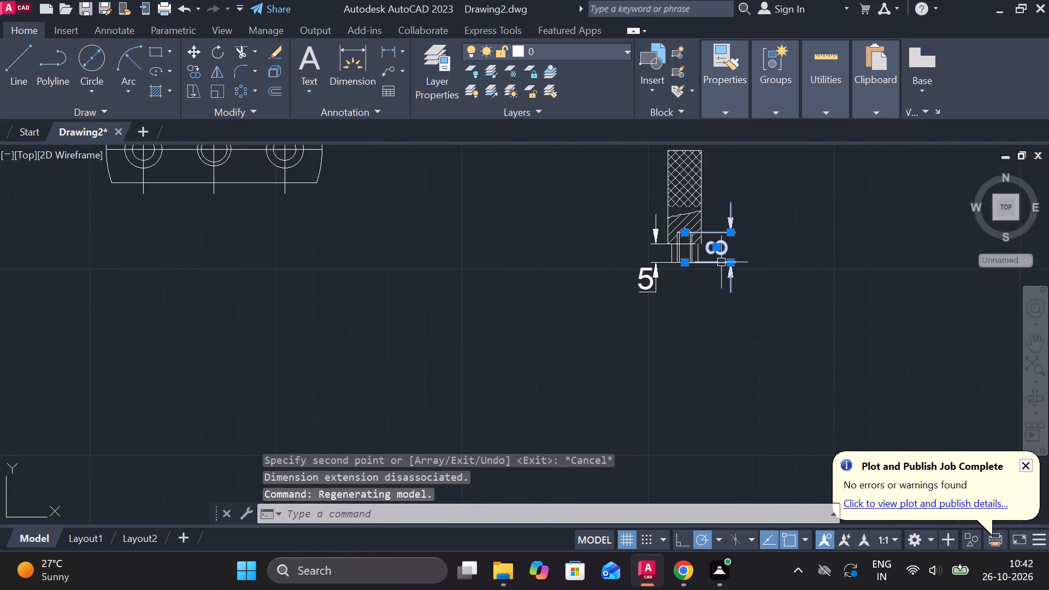
key(Delete)
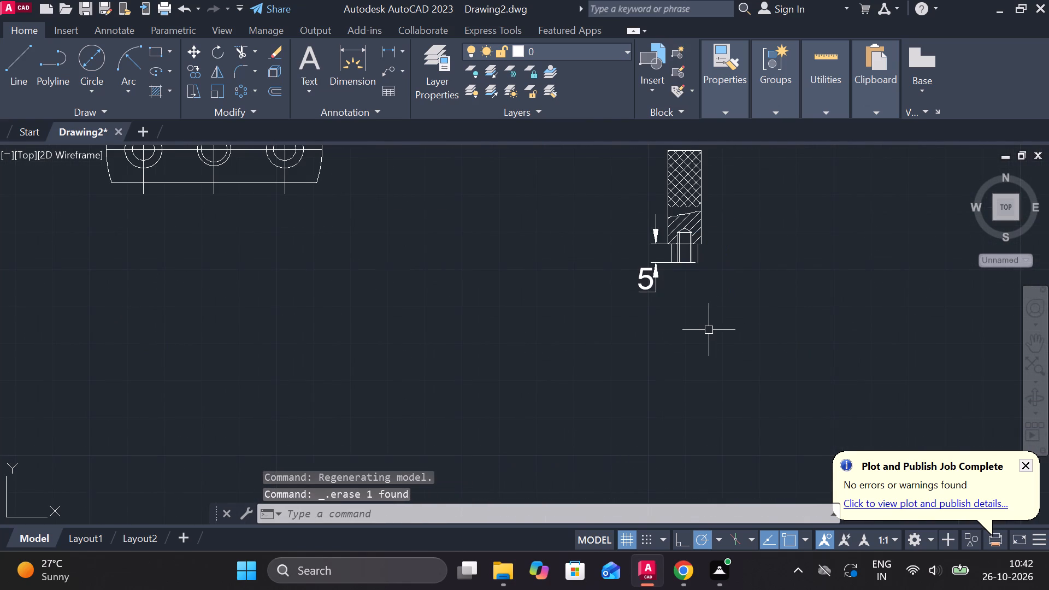
click(647, 288)
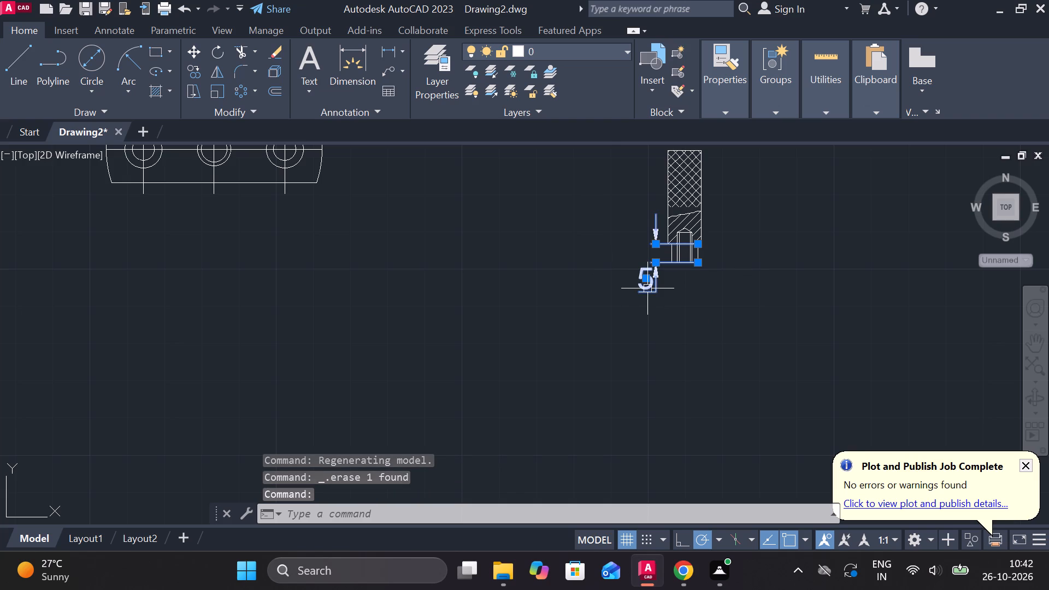
key(Delete)
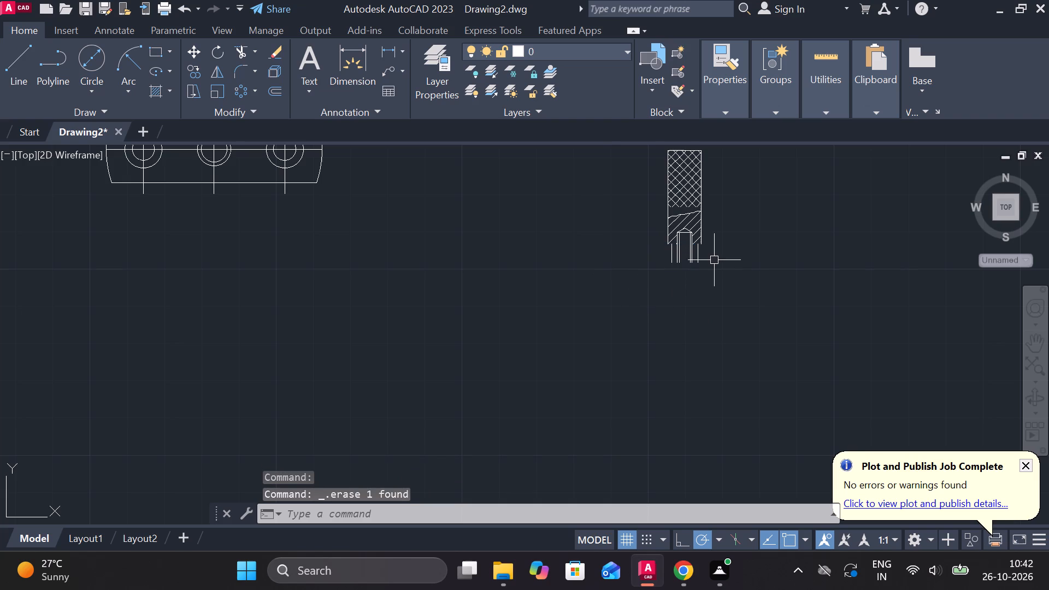
Draw horizontal lines closing the copied pin's shoulder and the bottom end of its narrower lower part.
scroll(714, 259, up, 2)
scroll(528, 258, up, 1)
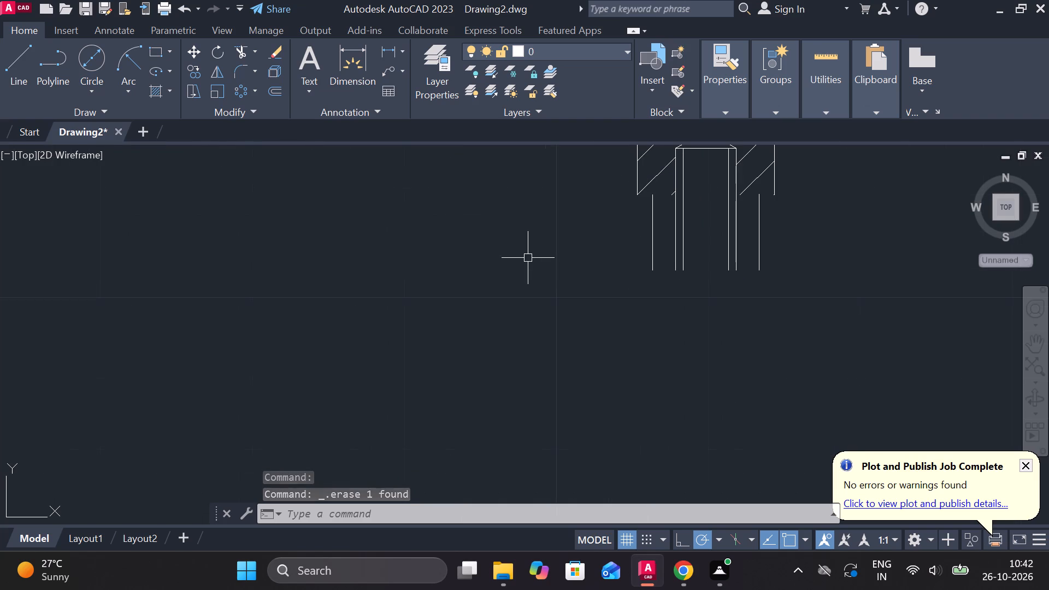
click(19, 60)
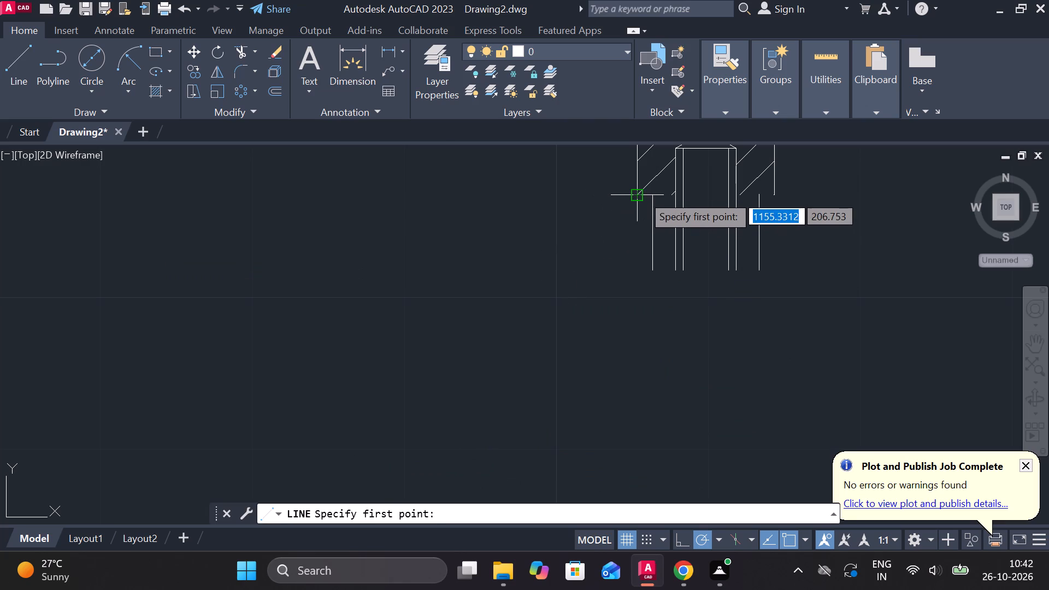
click(642, 194)
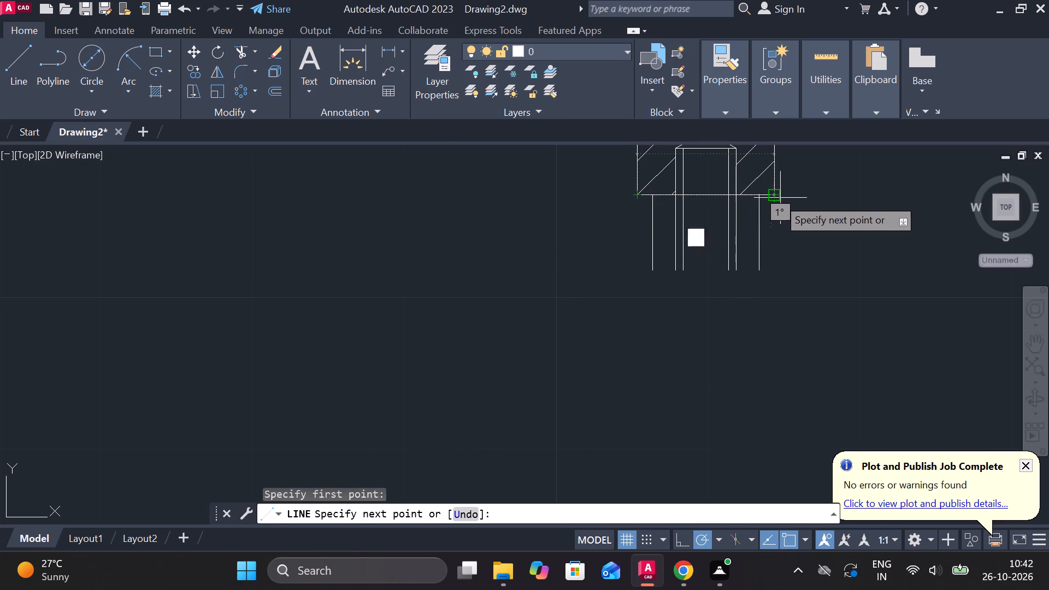
click(777, 198)
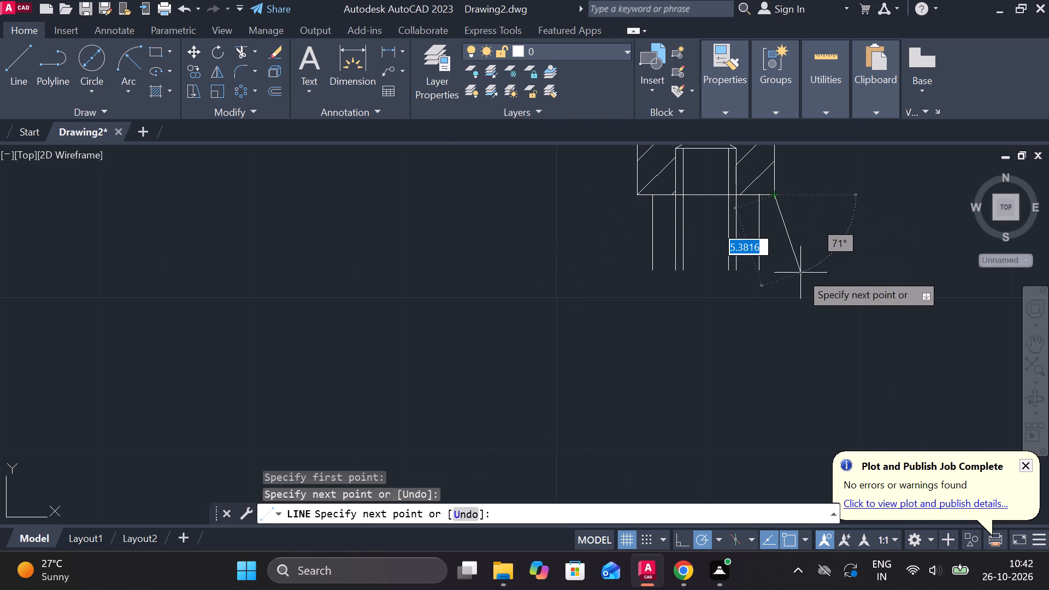
key(Escape)
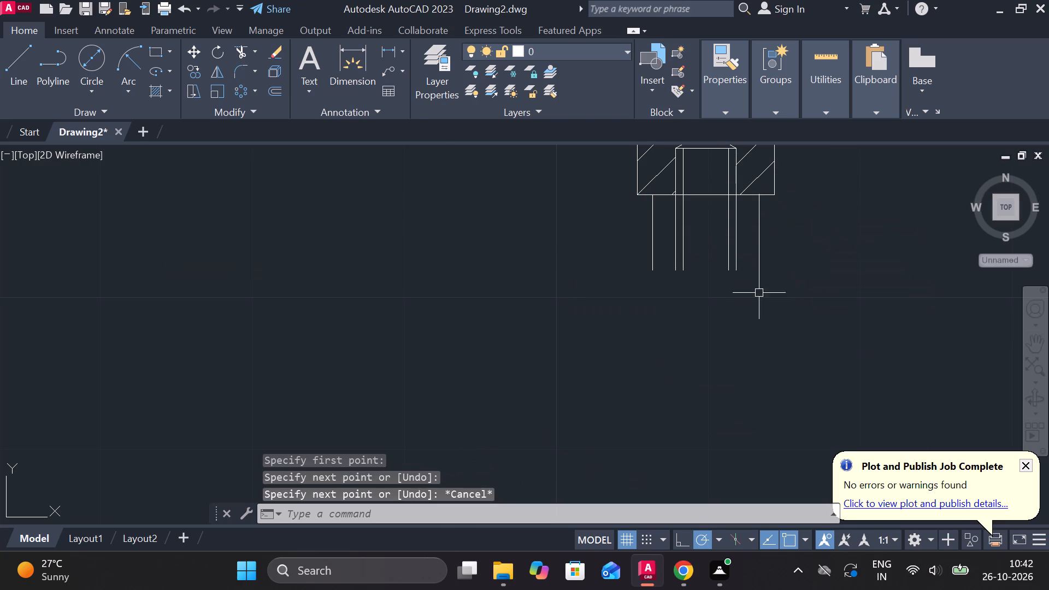
click(22, 64)
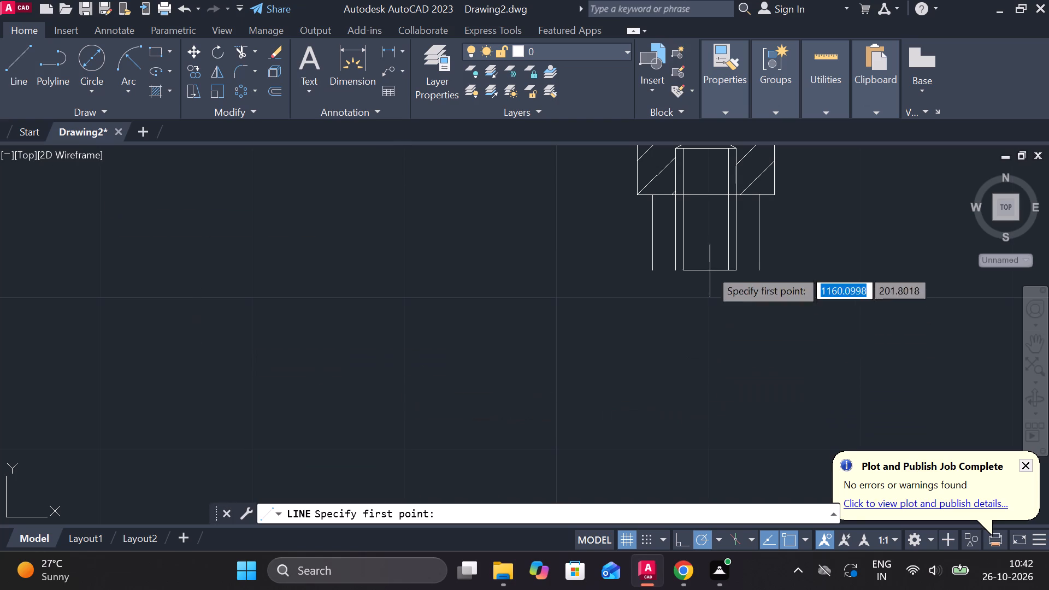
scroll(655, 283, up, 2)
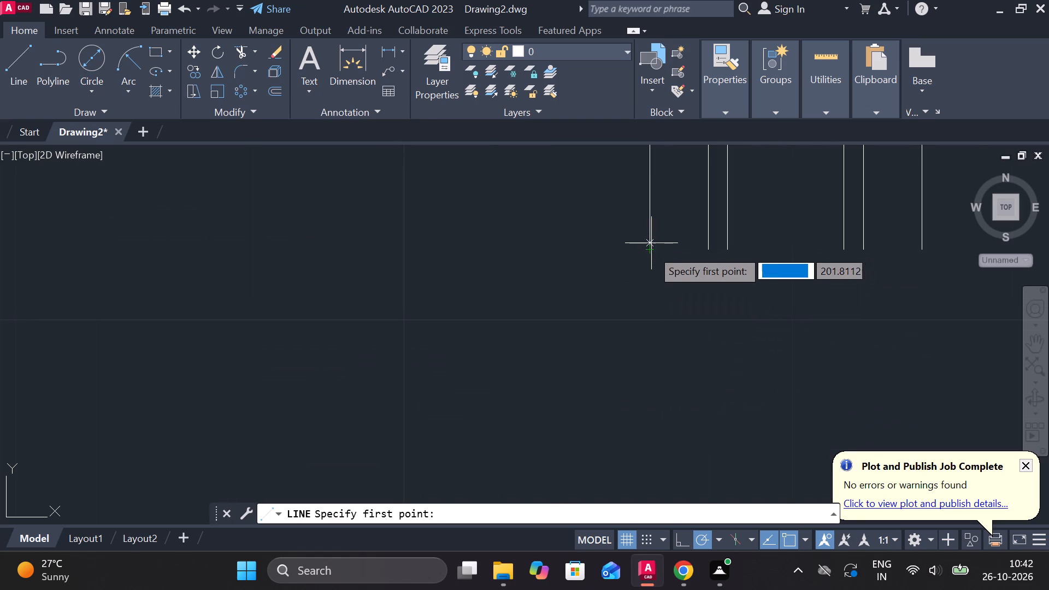
click(651, 250)
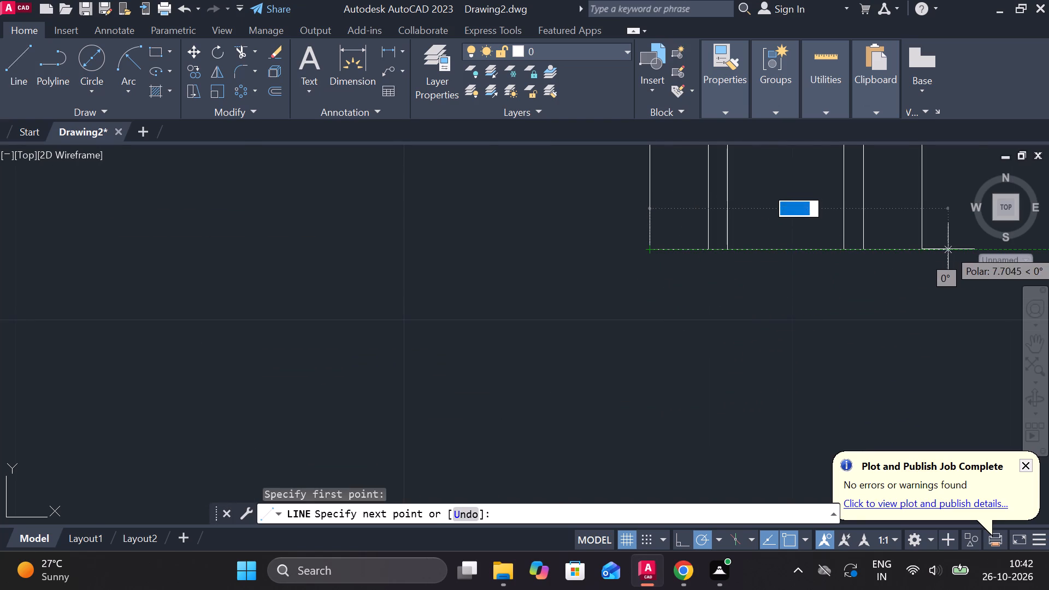
click(927, 246)
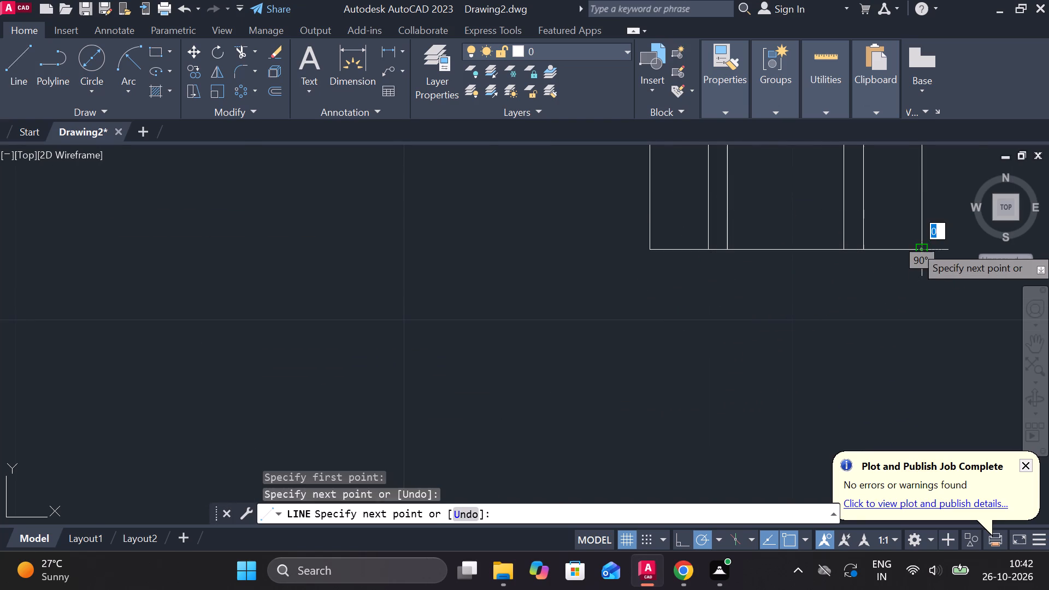
key(Escape)
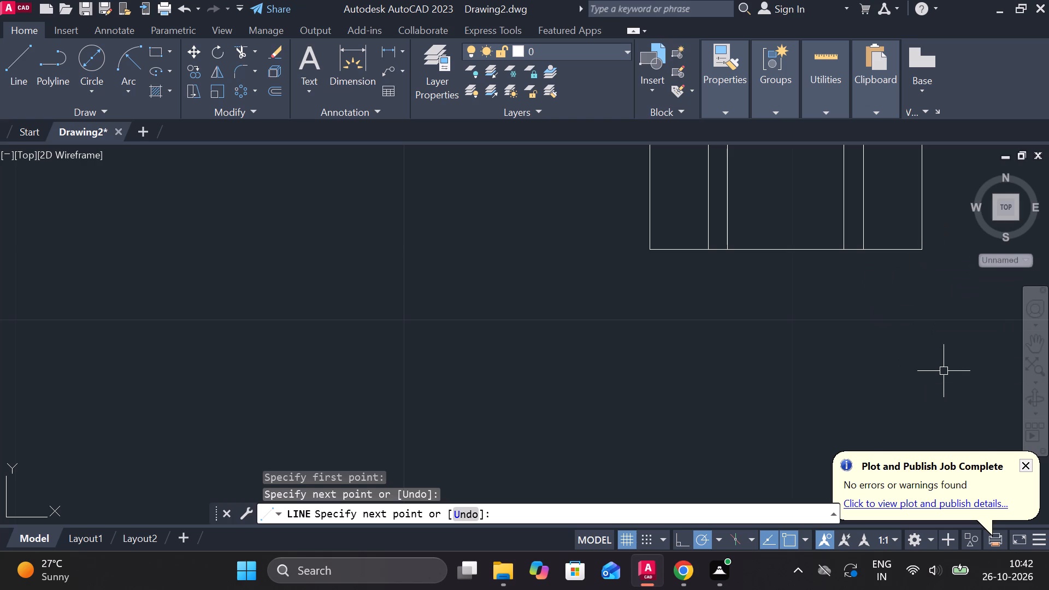
Draw a vertical centre line about 36 units long through the copied pin, extending past its top and bottom ends.
scroll(764, 347, down, 4)
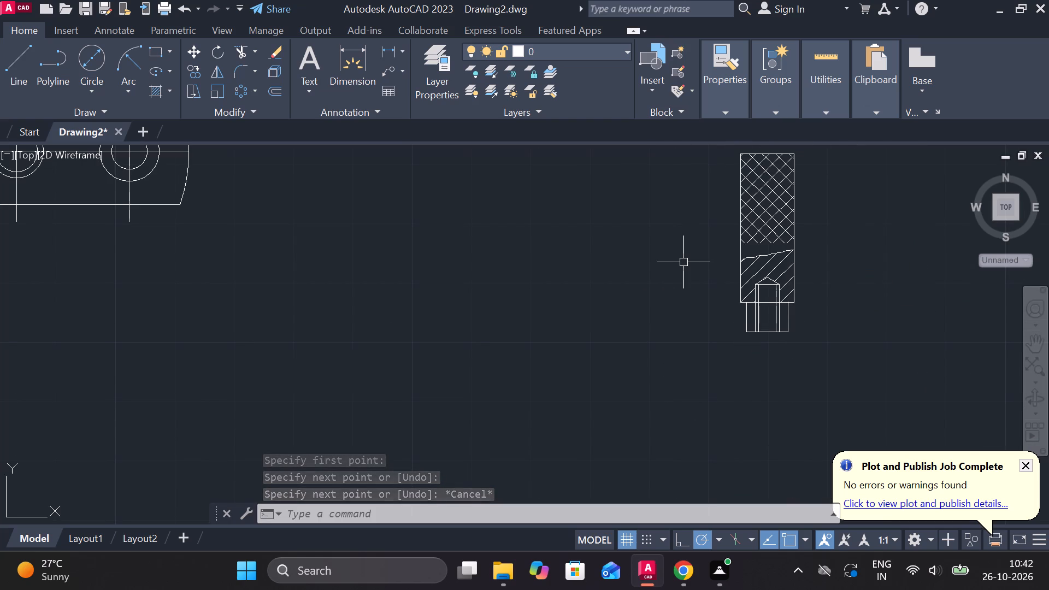
scroll(670, 276, down, 1)
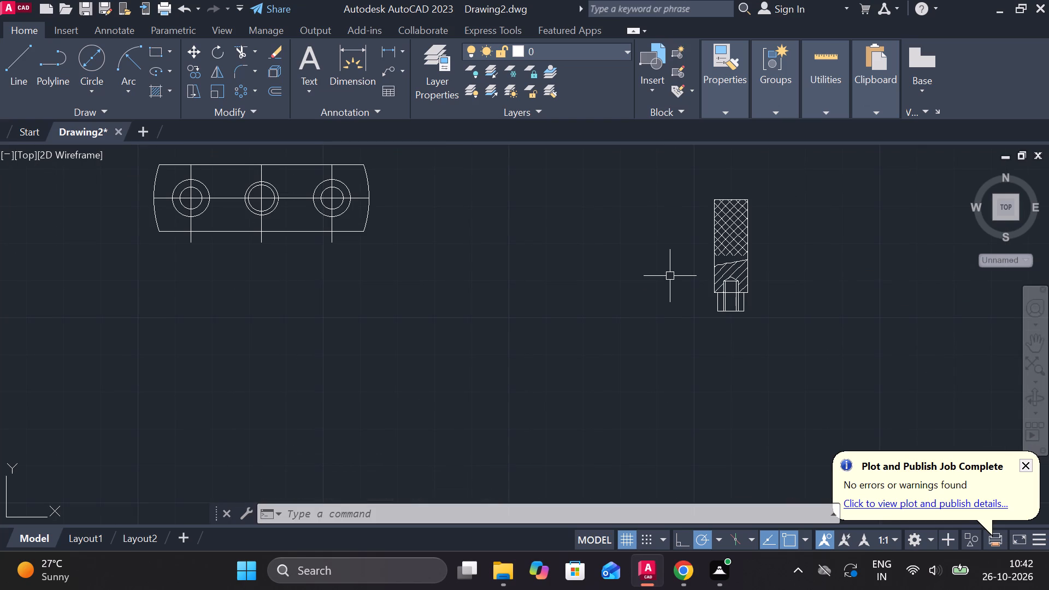
click(20, 68)
scroll(726, 198, up, 3)
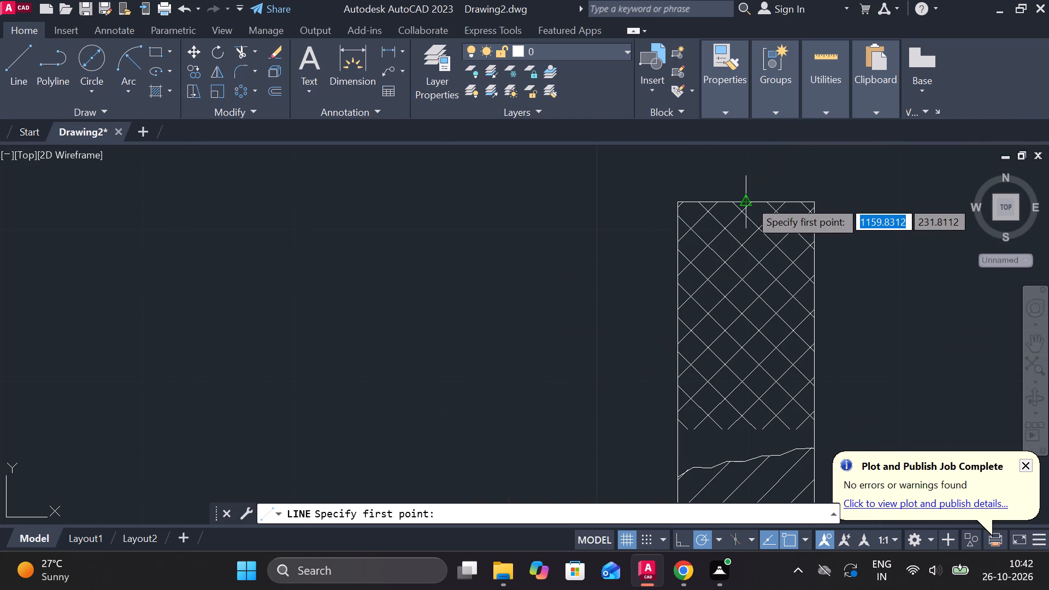
click(744, 154)
scroll(748, 362, down, 2)
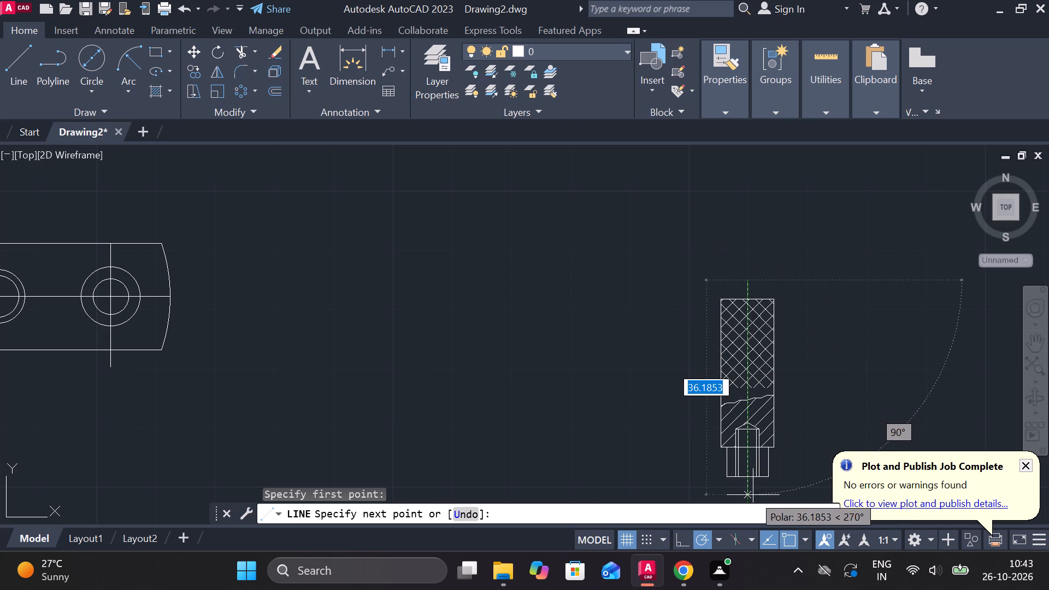
click(753, 495)
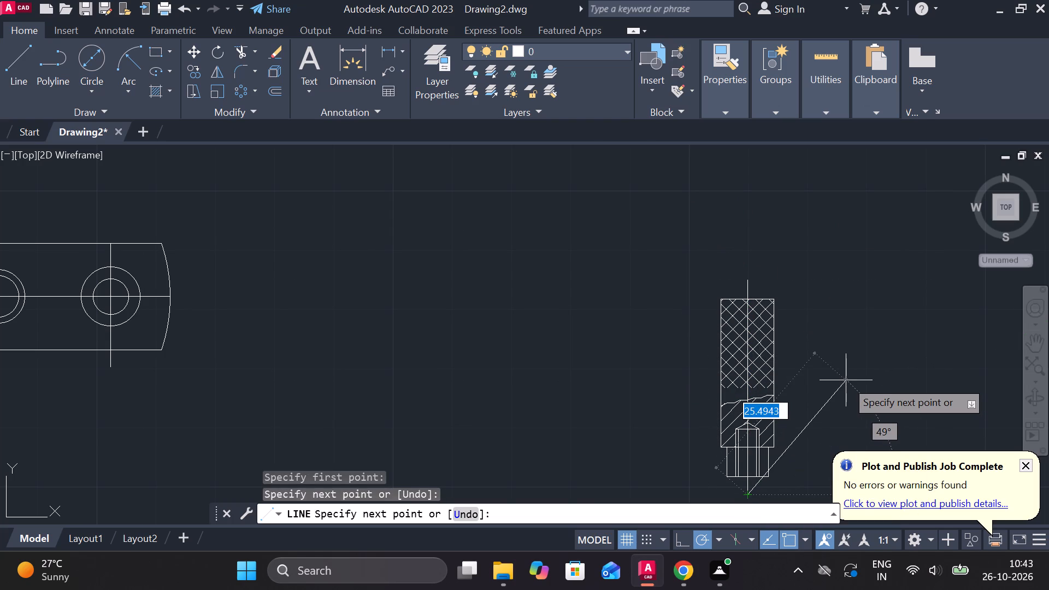
key(Escape)
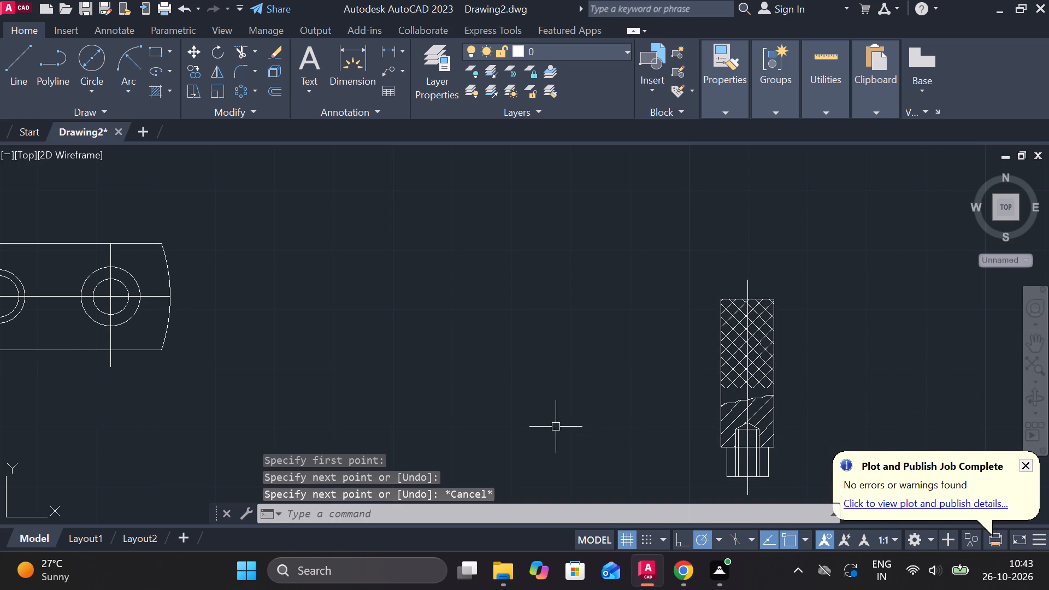
Draw a closed rectangle 4 units wide and 7 units high with lines, in the empty area beside the dimensioned pin.
scroll(494, 352, down, 4)
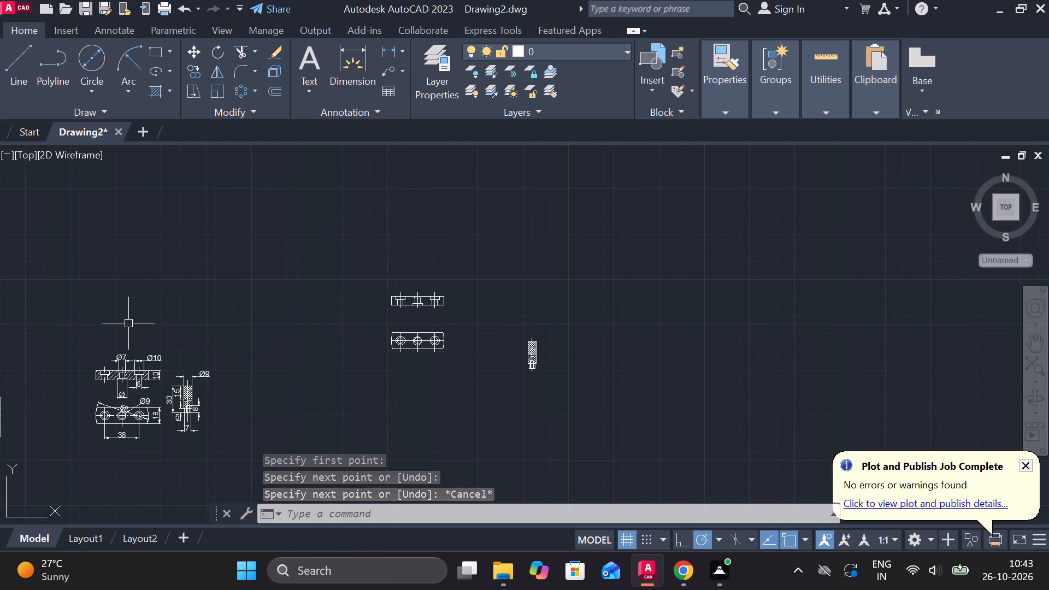
scroll(126, 326, up, 2)
scroll(142, 321, down, 2)
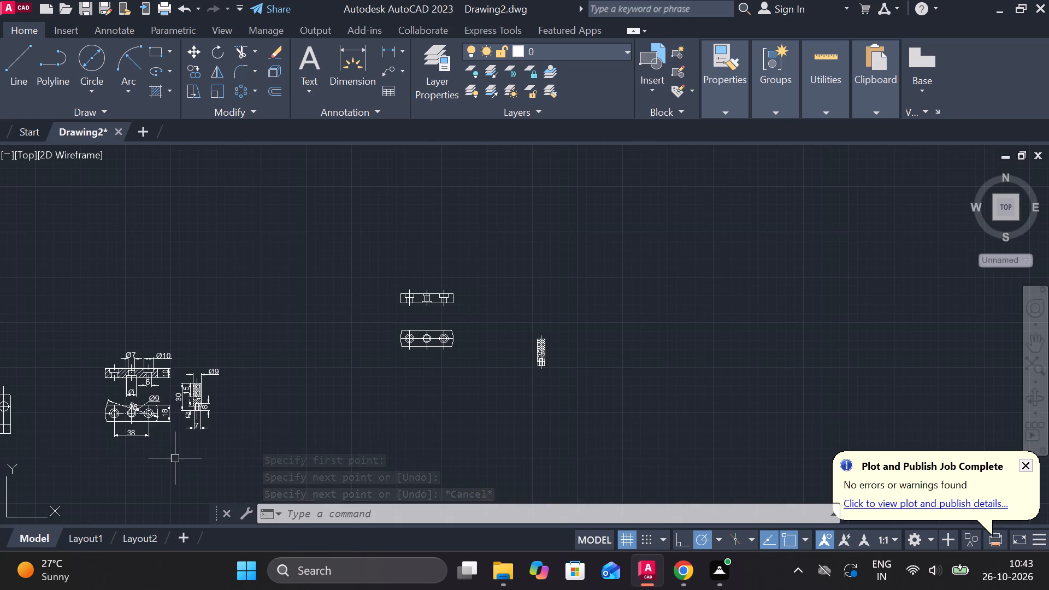
scroll(175, 457, up, 2)
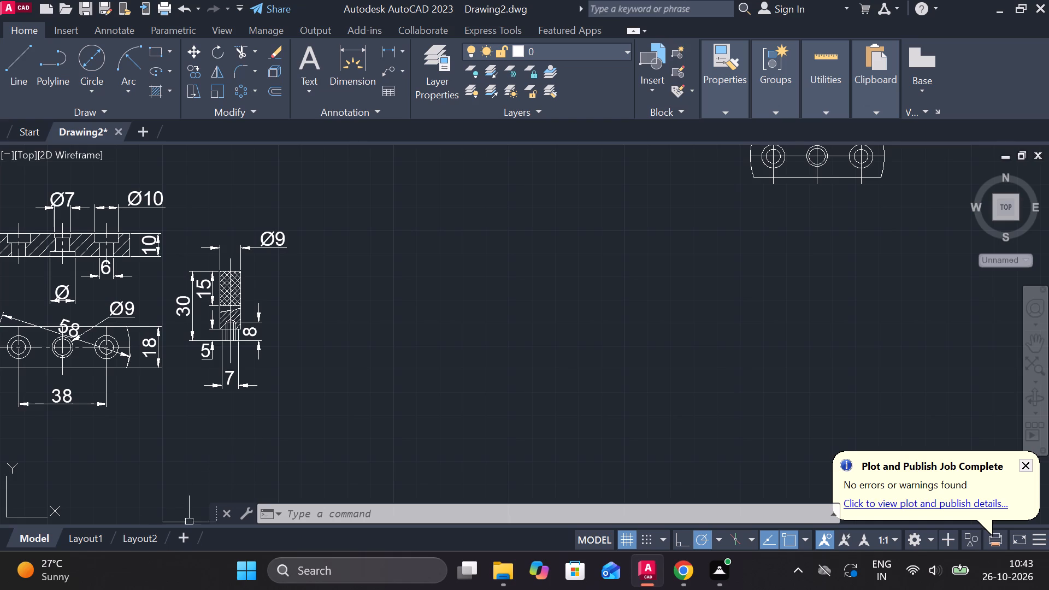
click(25, 80)
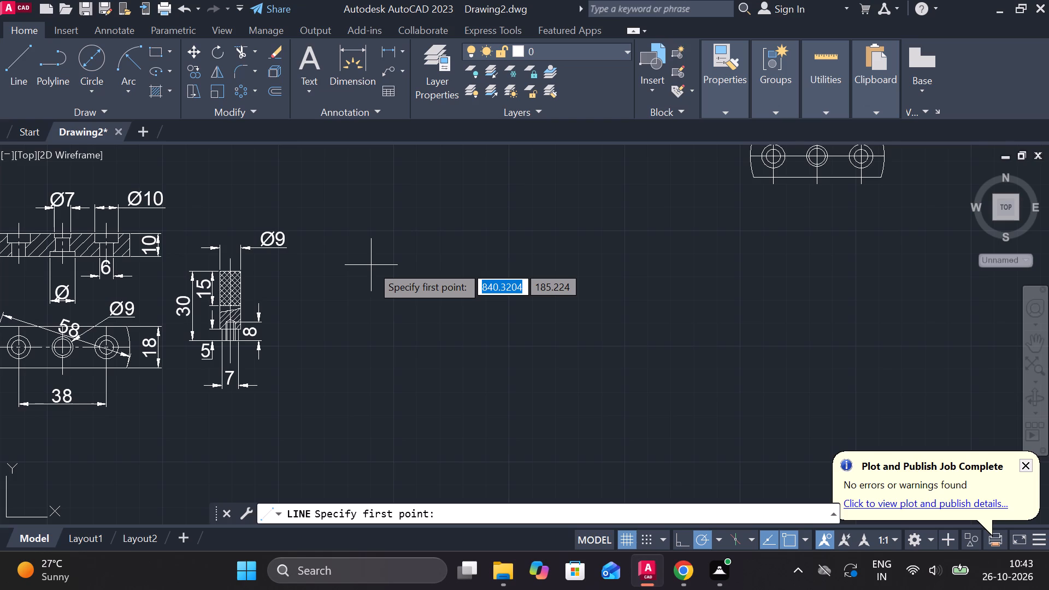
click(370, 267)
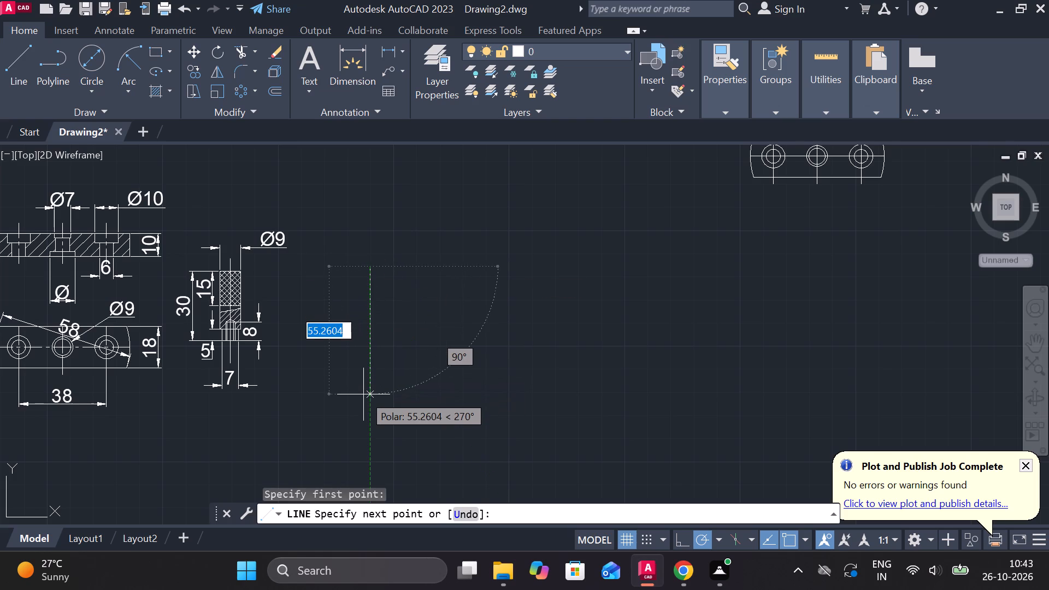
key(4)
key(Return)
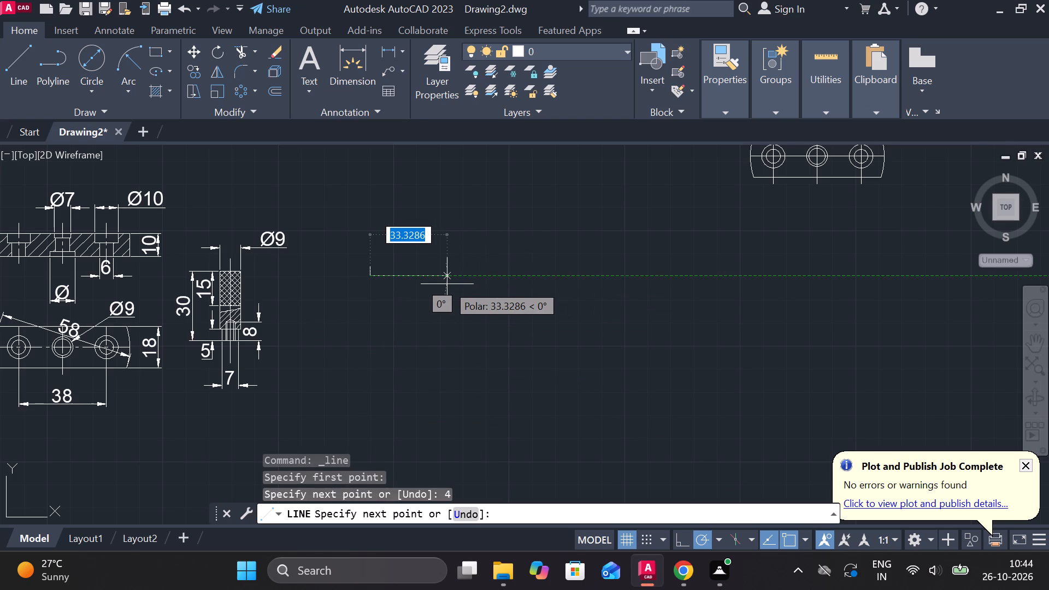
key(ctrl+z)
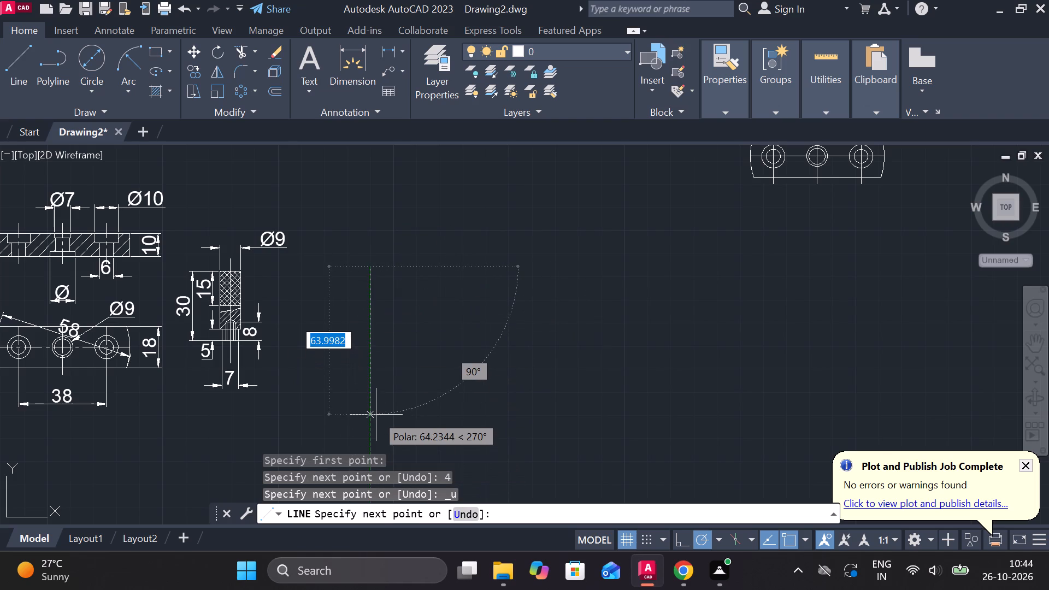
key(7)
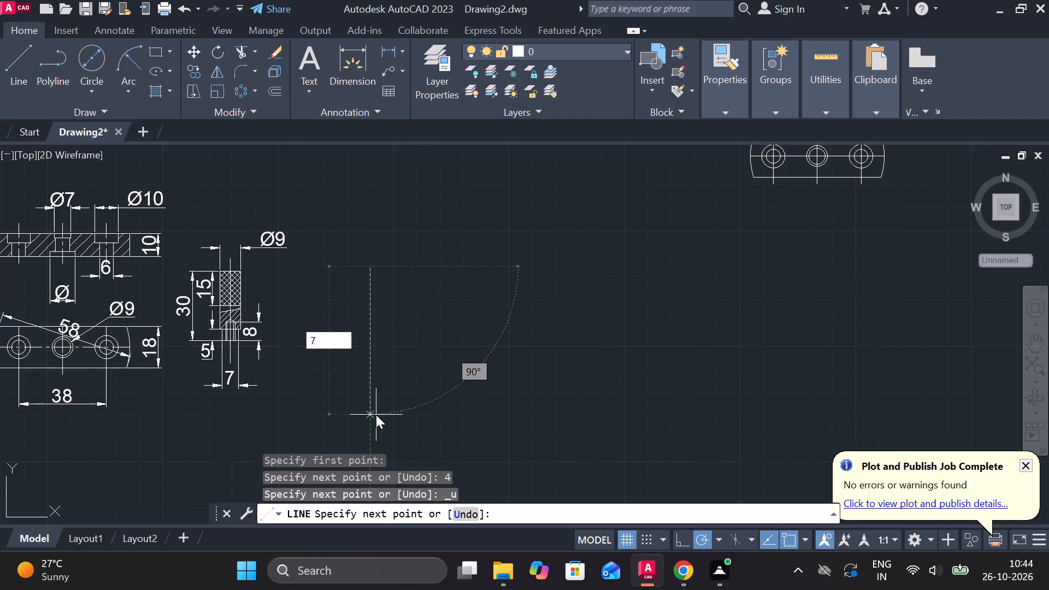
key(Return)
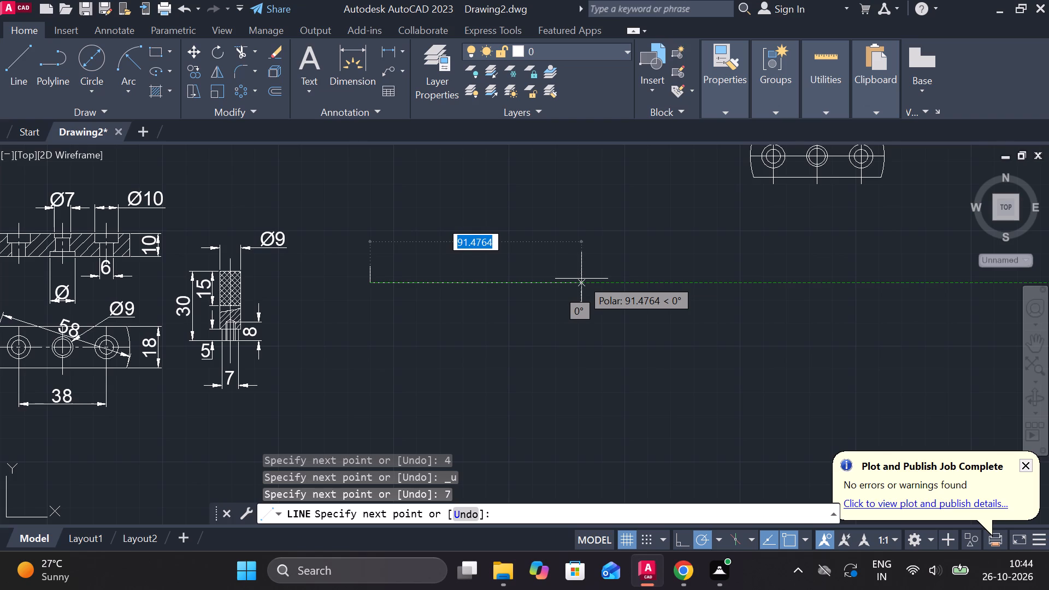
key(4)
key(Return)
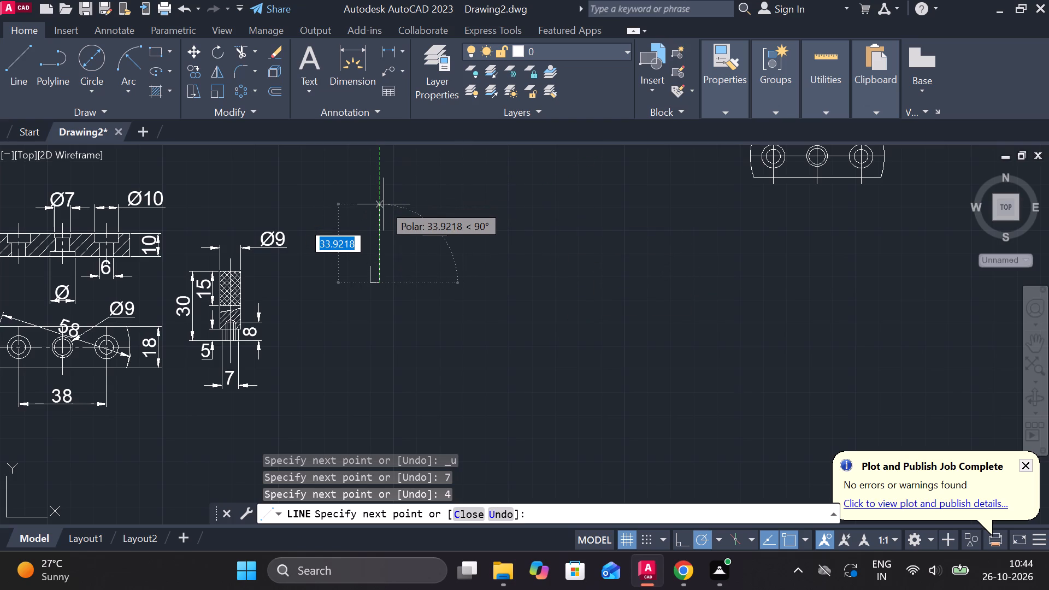
key(7)
key(Return)
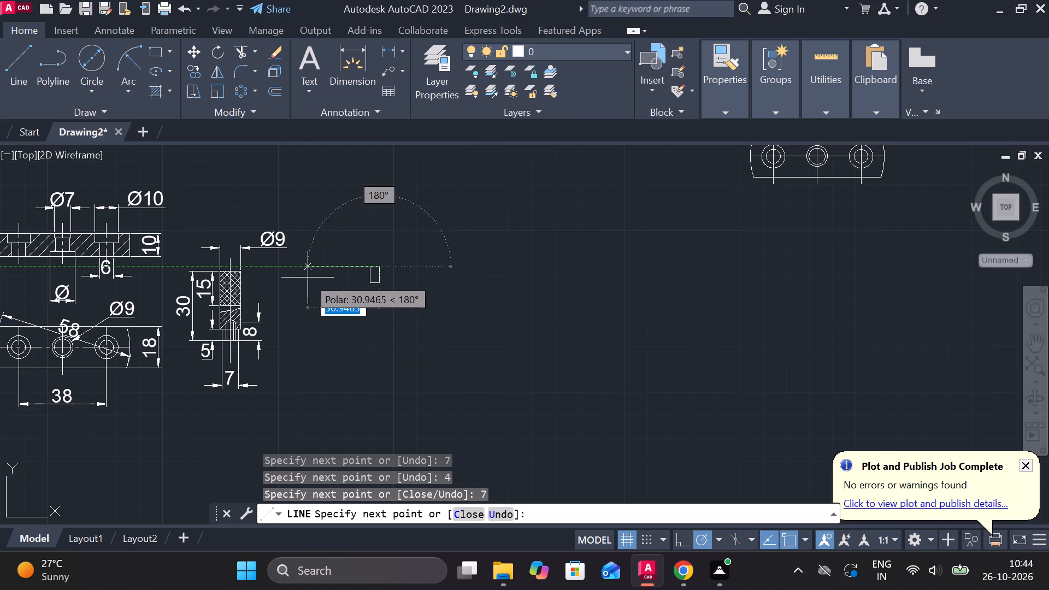
key(4)
key(Return)
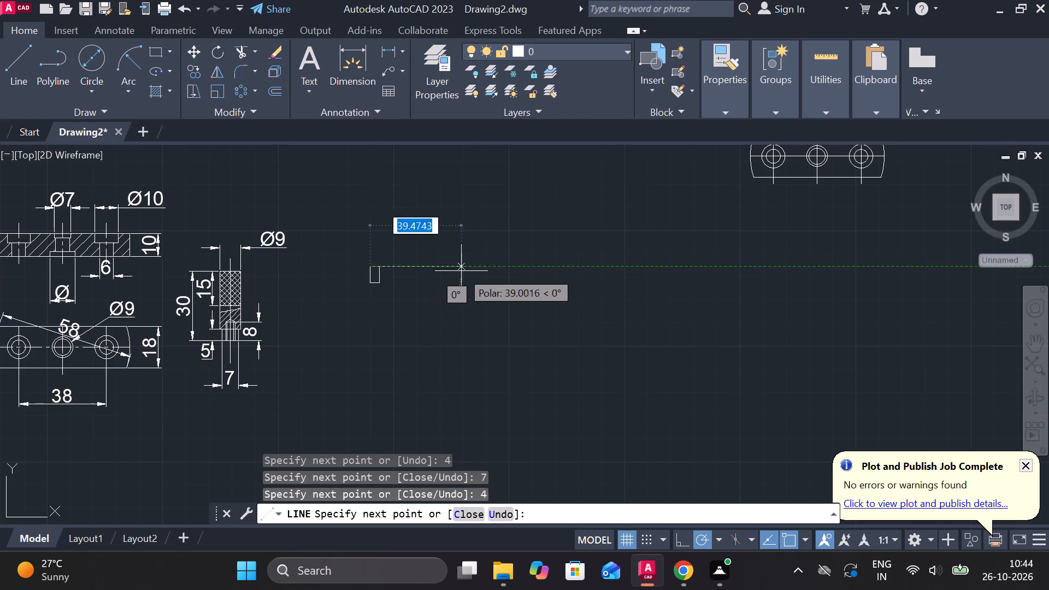
key(Escape)
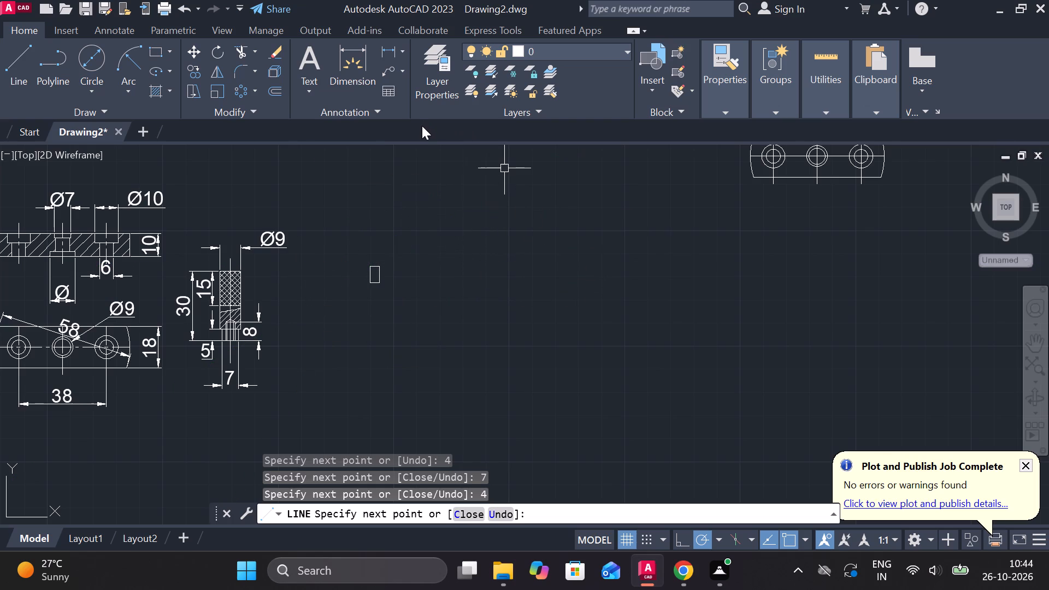
Draw a horizontal line through the middle of the 4 by 7 rectangle, extending past both sides and further on the right.
scroll(373, 262, up, 3)
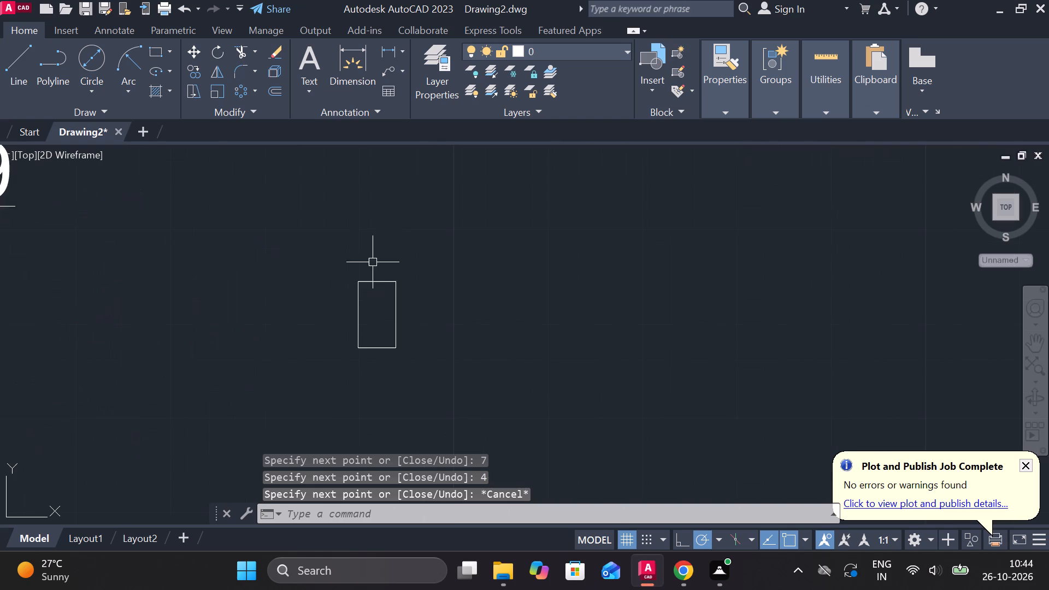
click(3, 64)
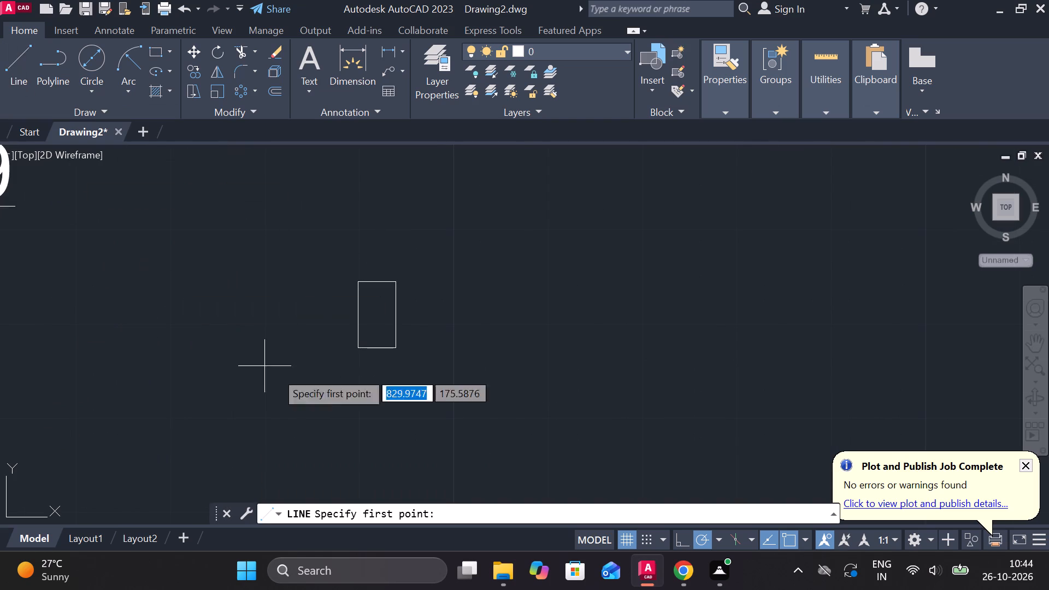
click(283, 310)
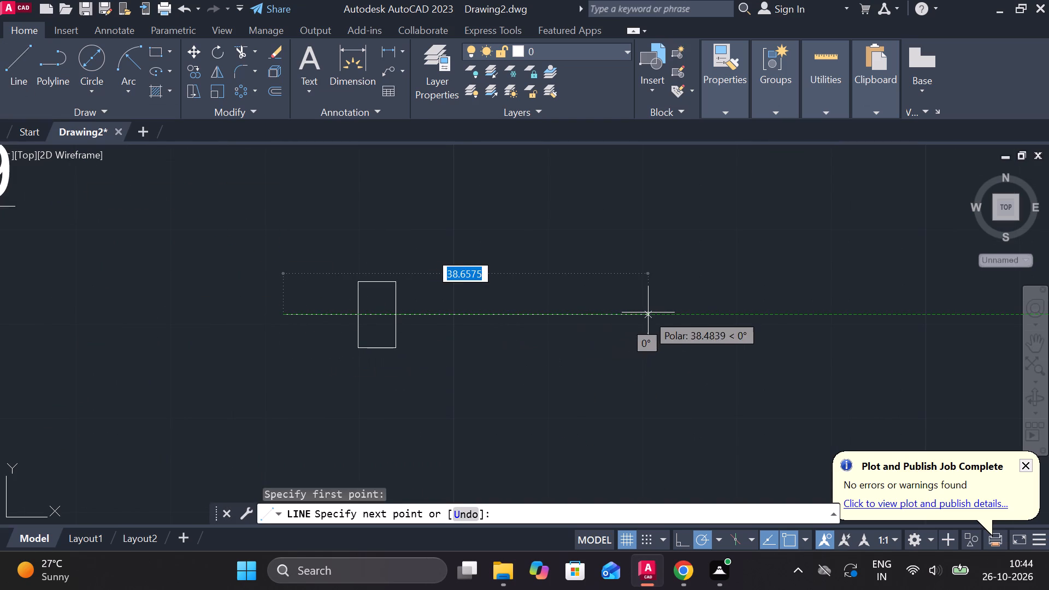
click(529, 311)
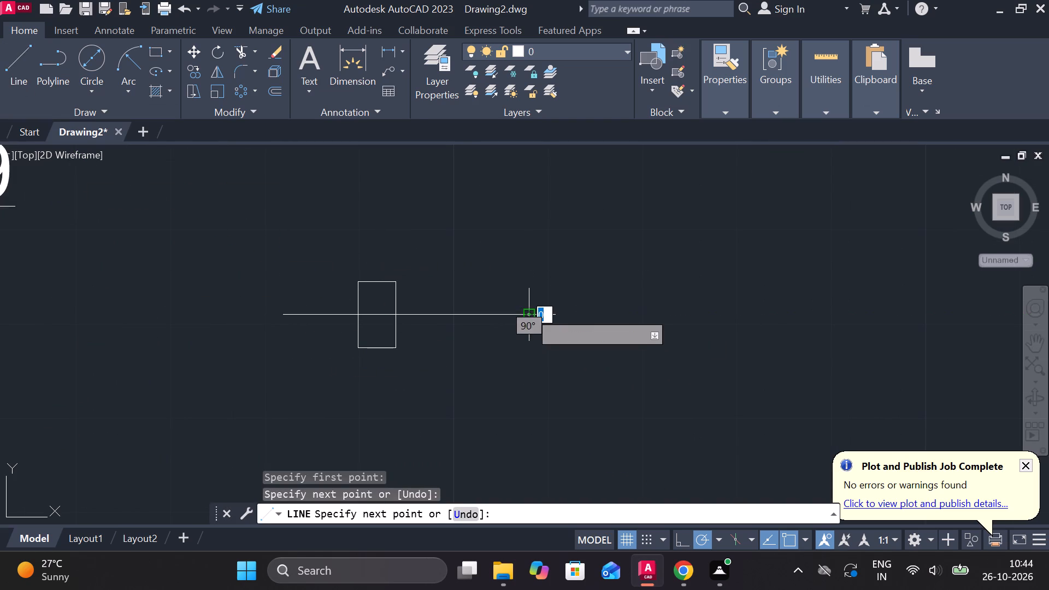
key(Escape)
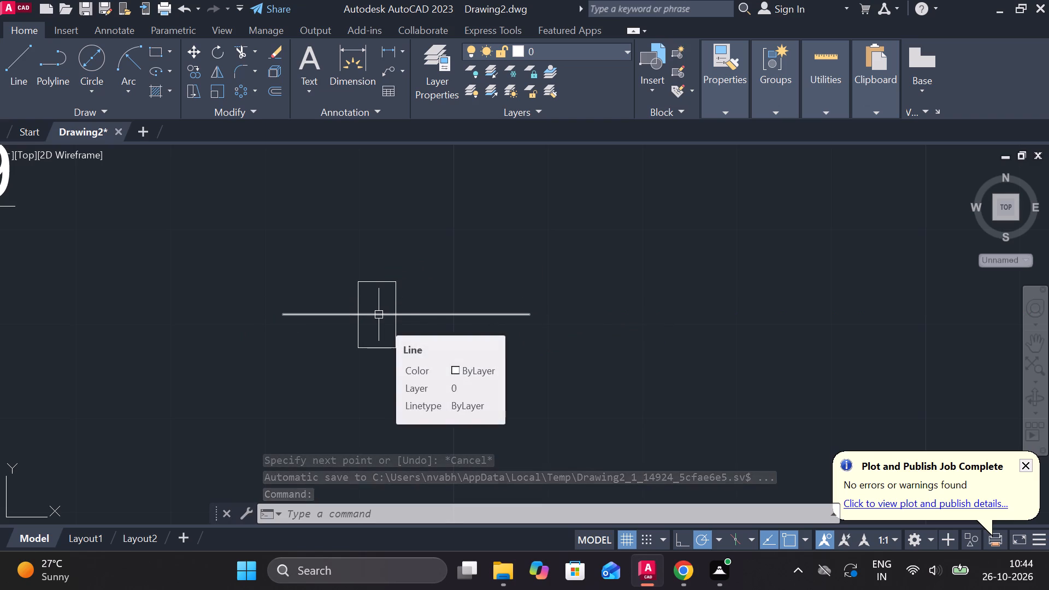
Trim away the part of the horizontal line that lies inside the rectangle.
click(236, 53)
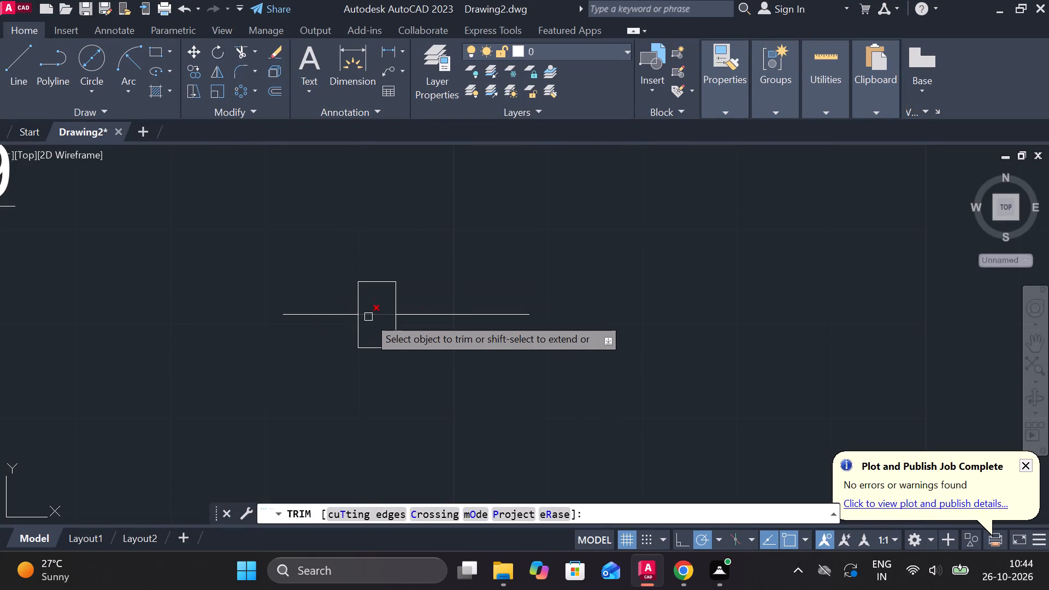
click(368, 317)
key(Escape)
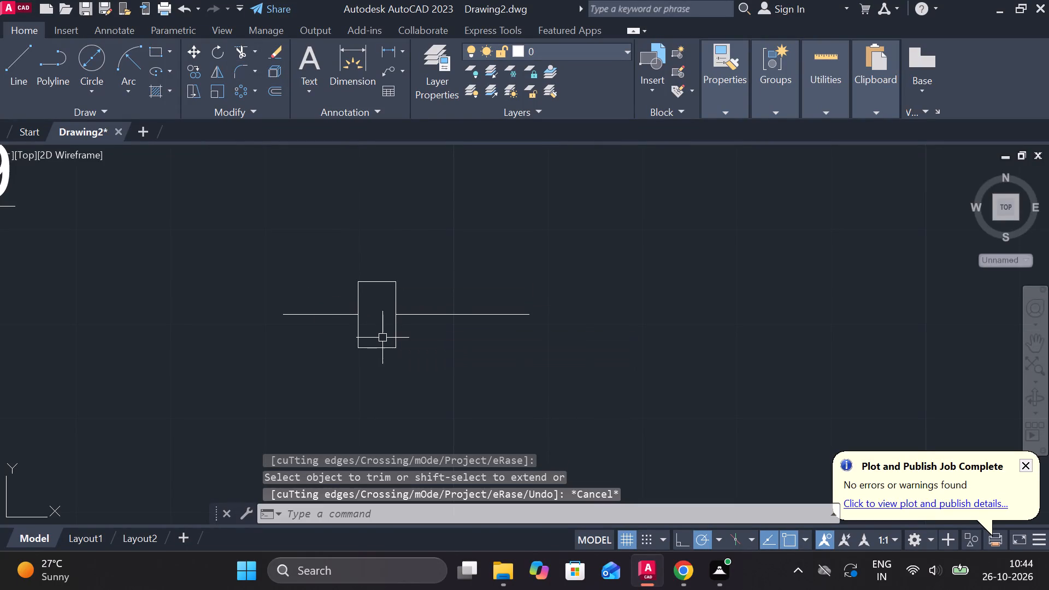
Copy the horizontal line right of the rectangle 2 units above and 2 units below itself.
click(445, 315)
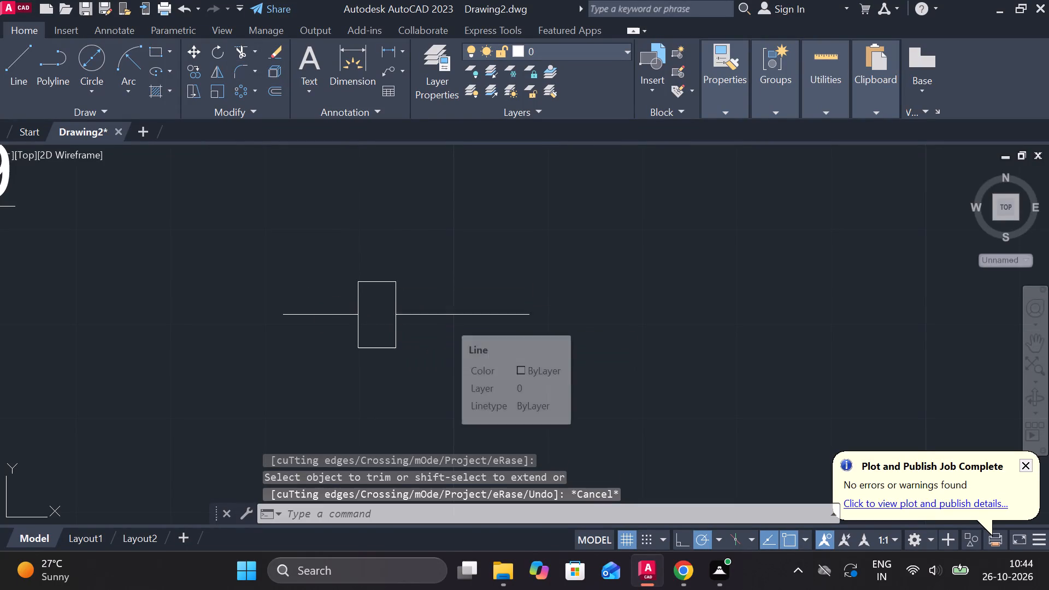
click(201, 68)
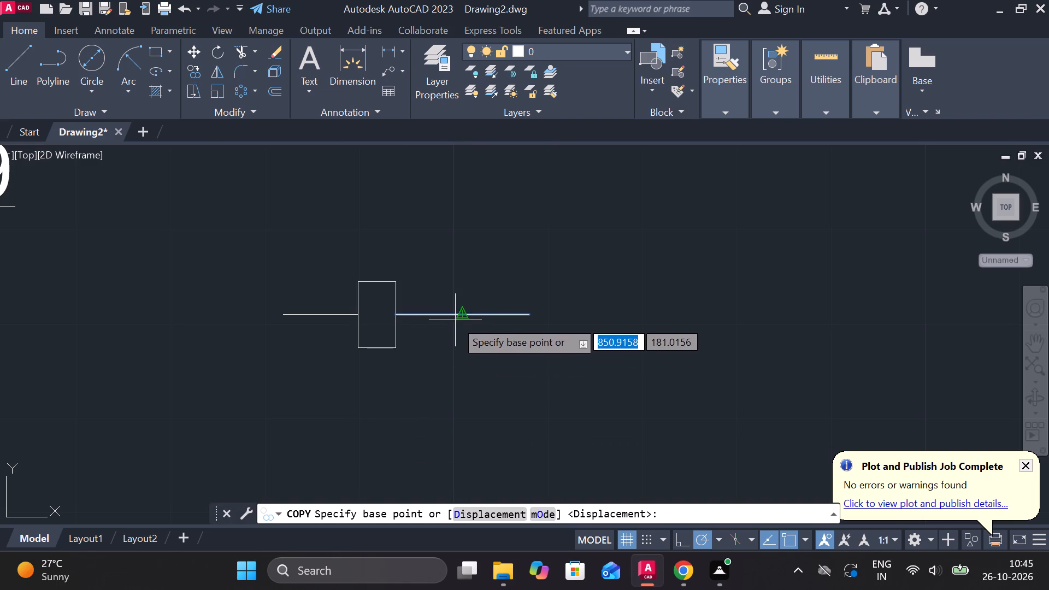
click(463, 317)
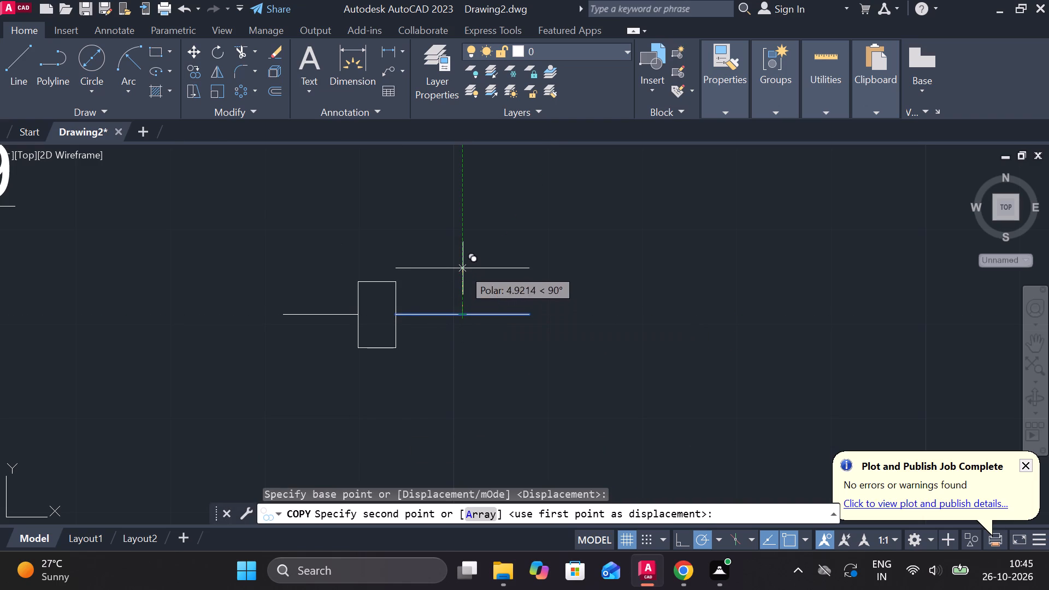
key(2)
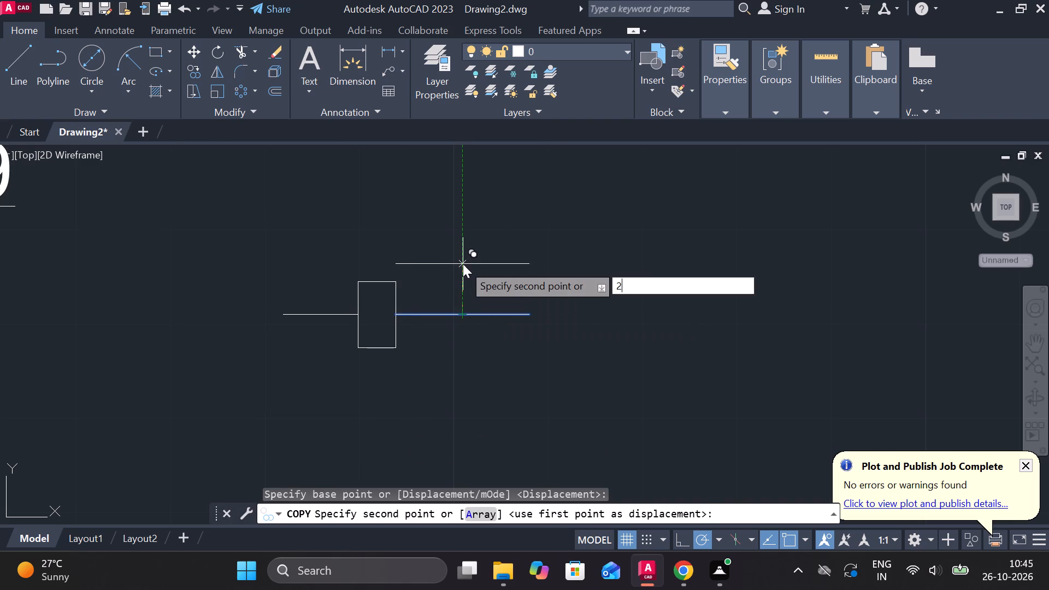
key(Return)
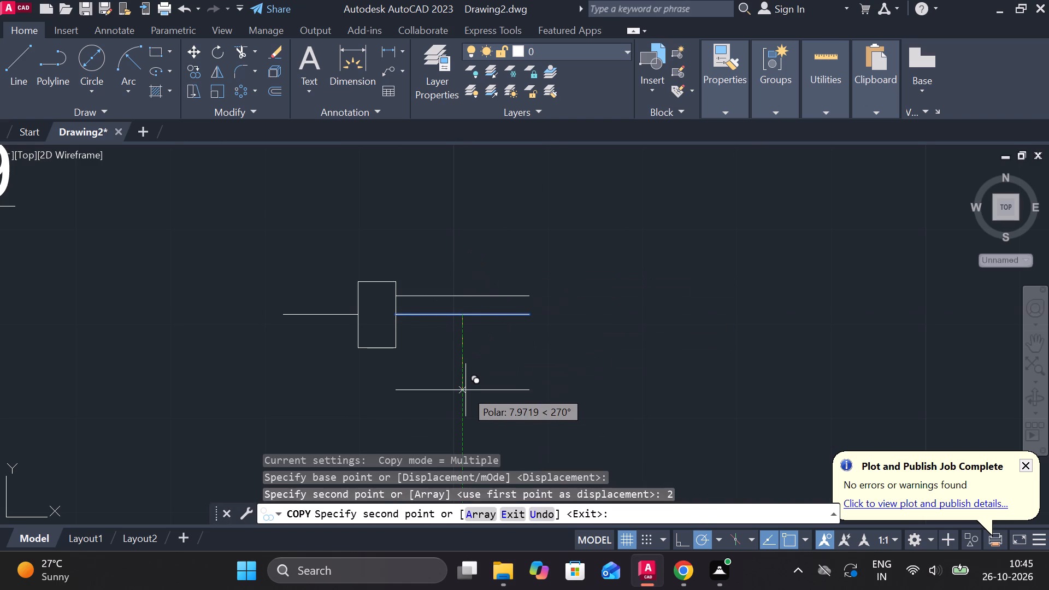
key(2)
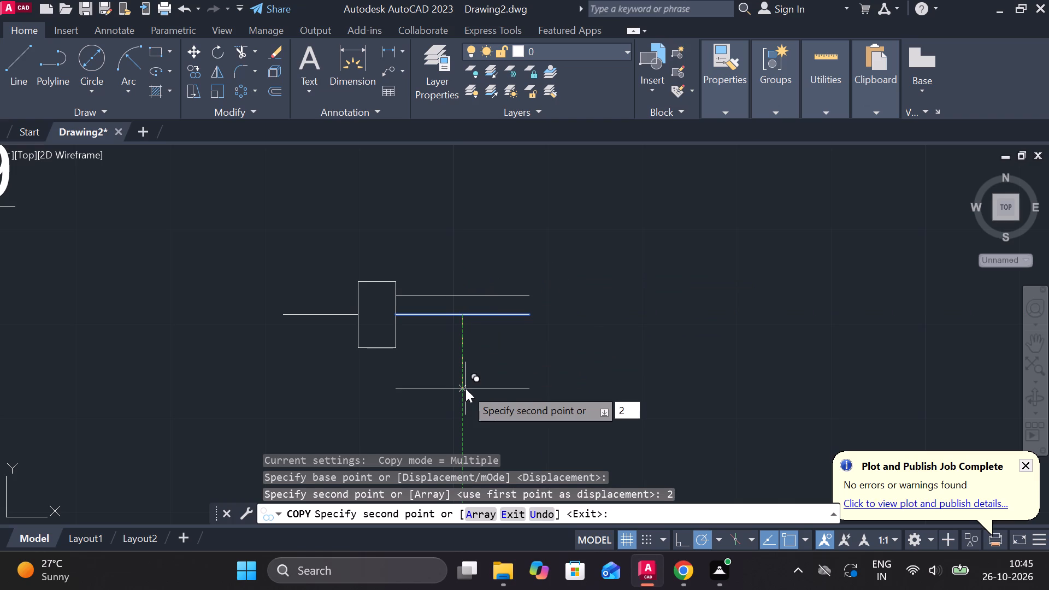
key(Return)
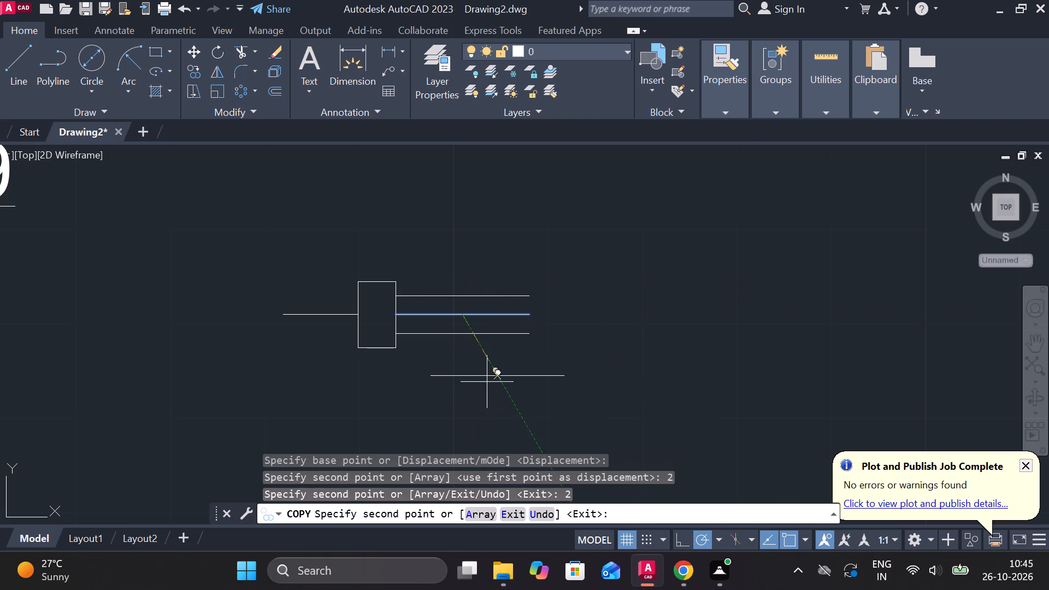
key(Escape)
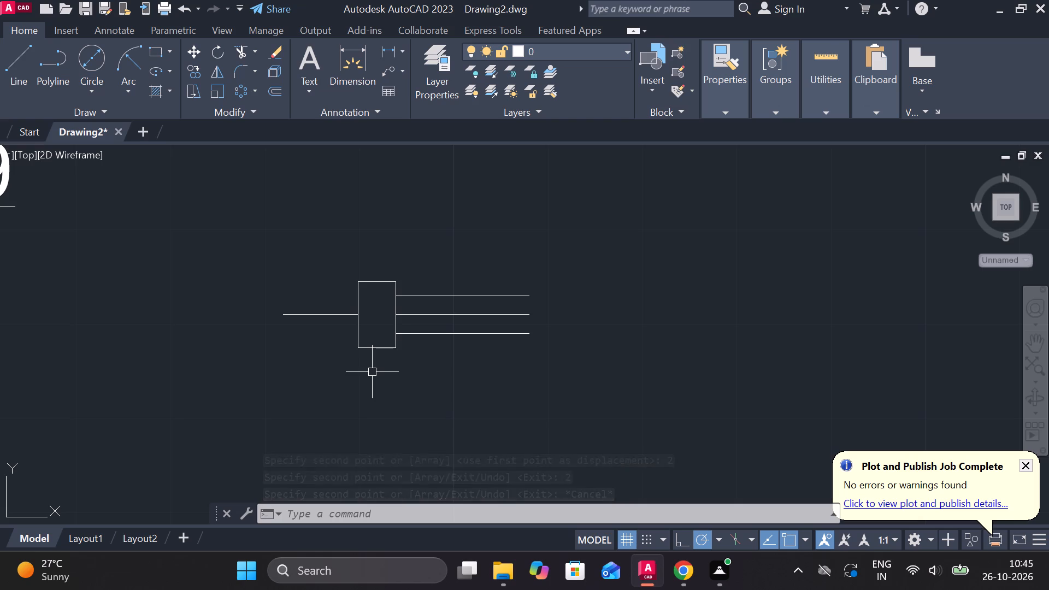
Copy the rectangle's right vertical edge 11 units to the right, across the three horizontal lines.
click(395, 324)
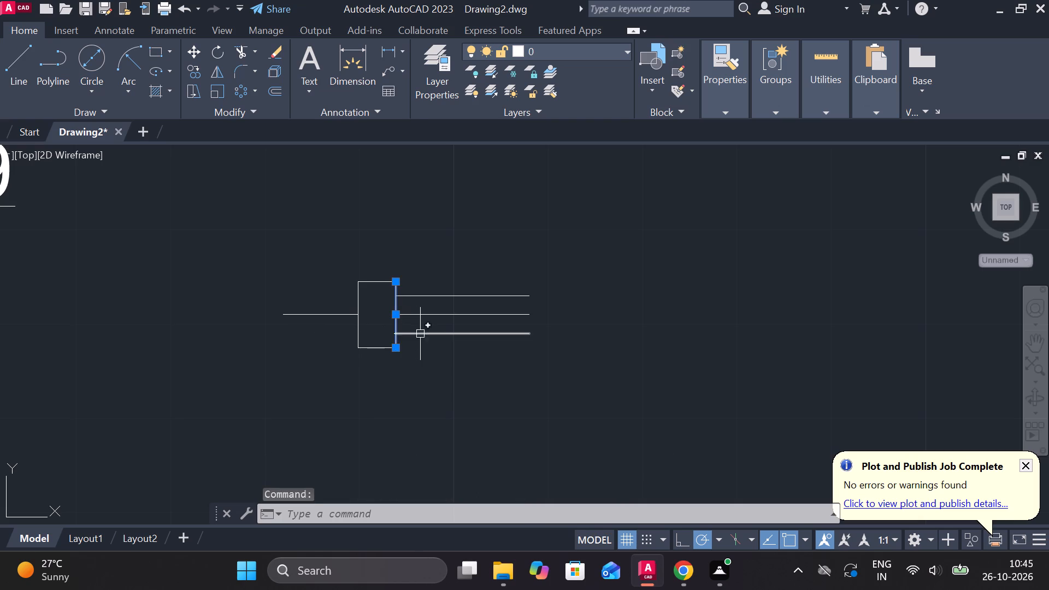
click(195, 70)
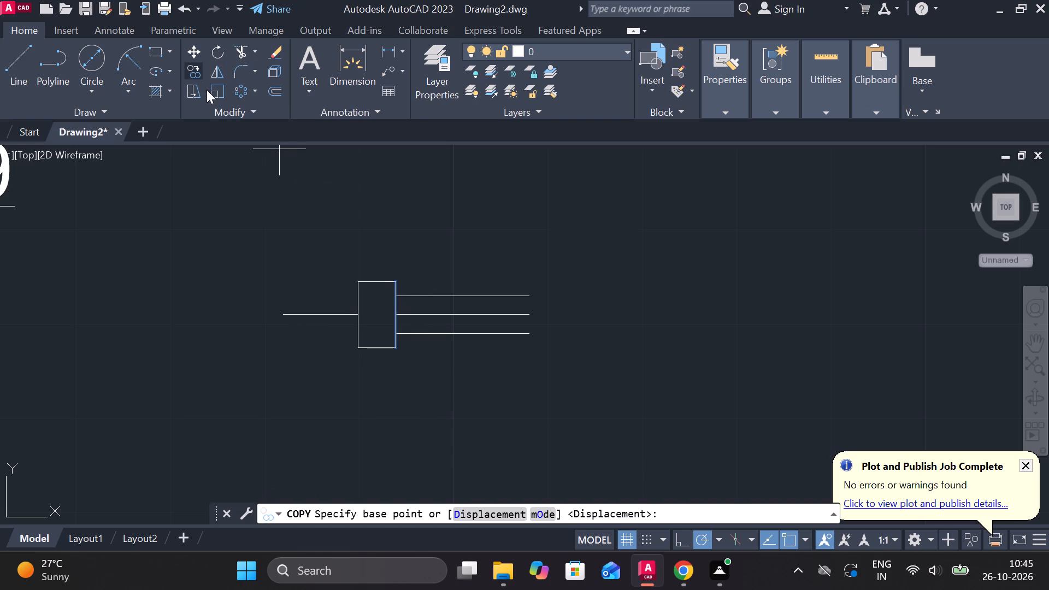
click(397, 315)
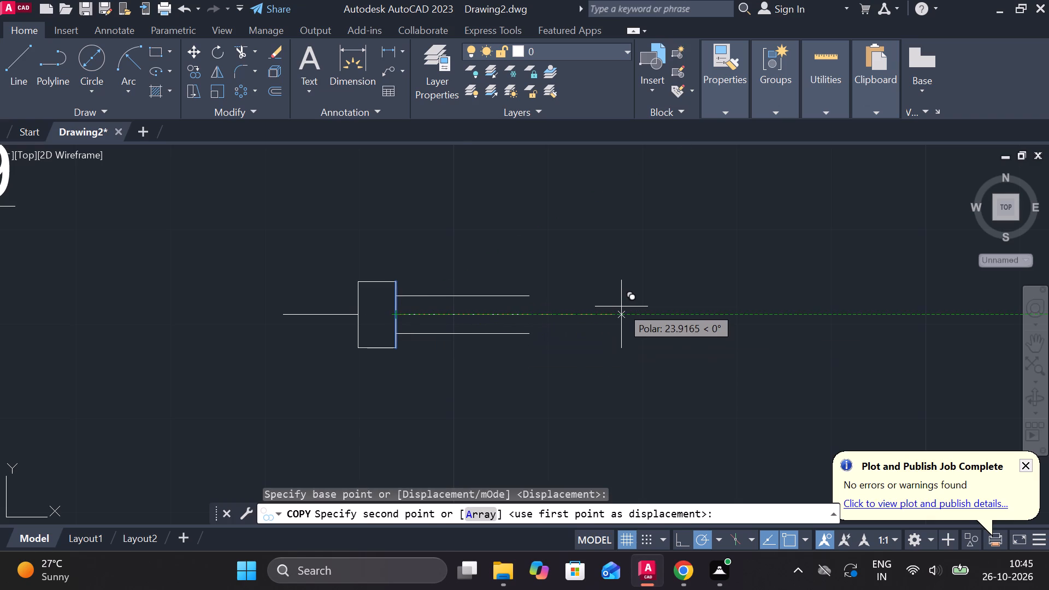
text(11)
key(Return)
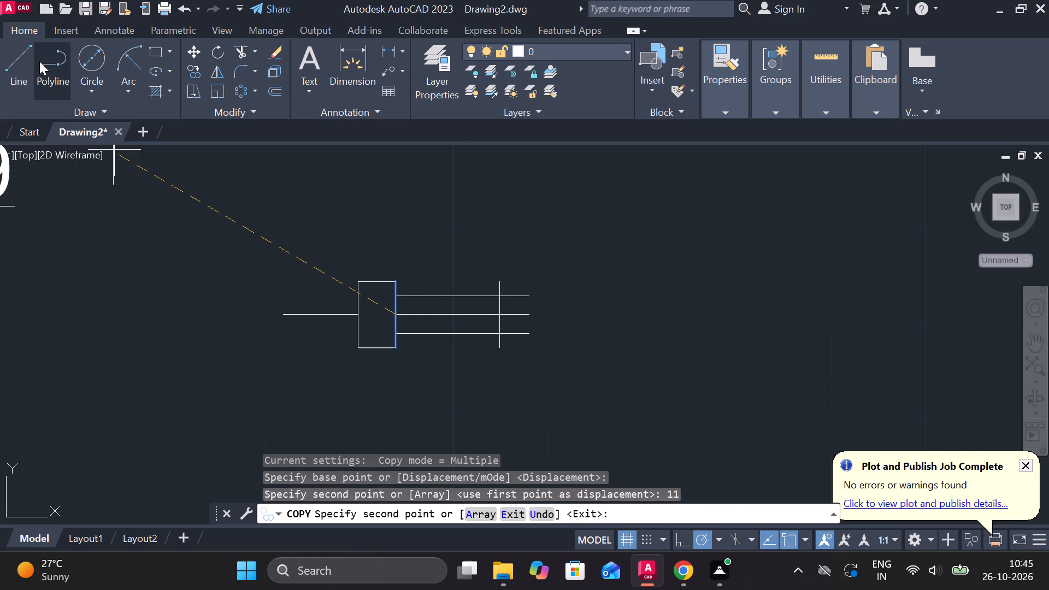
key(Escape)
Draw a line about 4.9 units long at 30° upward from the lower horizontal line's intersection with the copied vertical edge.
click(23, 79)
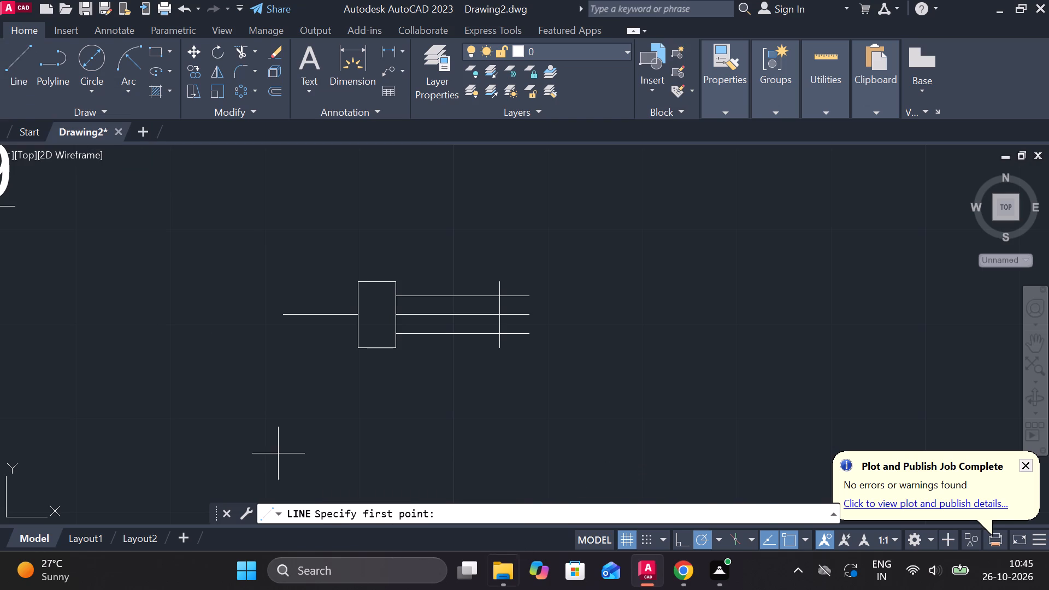
scroll(500, 331, up, 2)
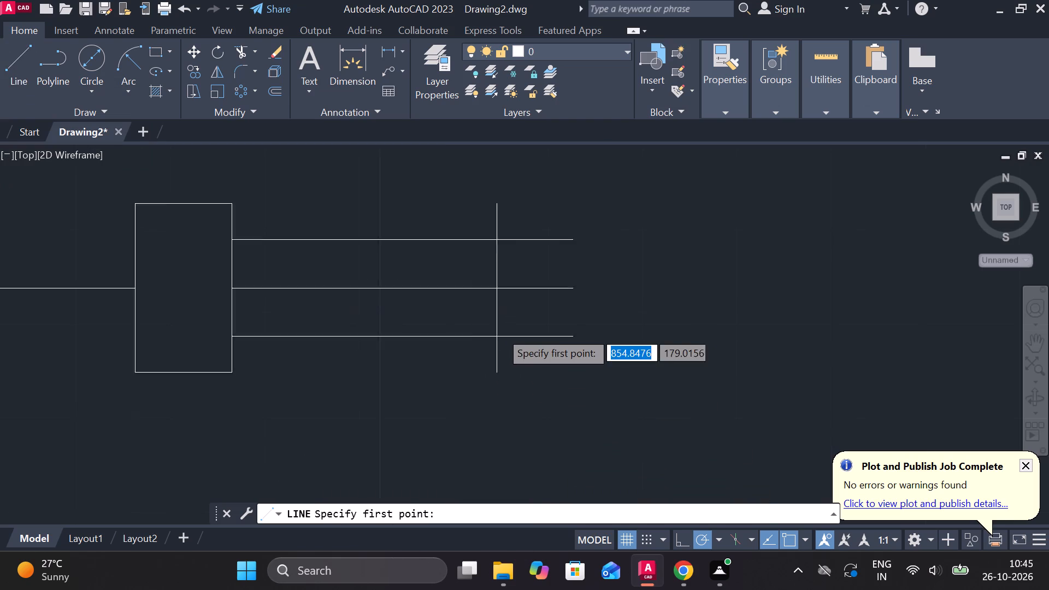
scroll(500, 331, up, 1)
click(491, 343)
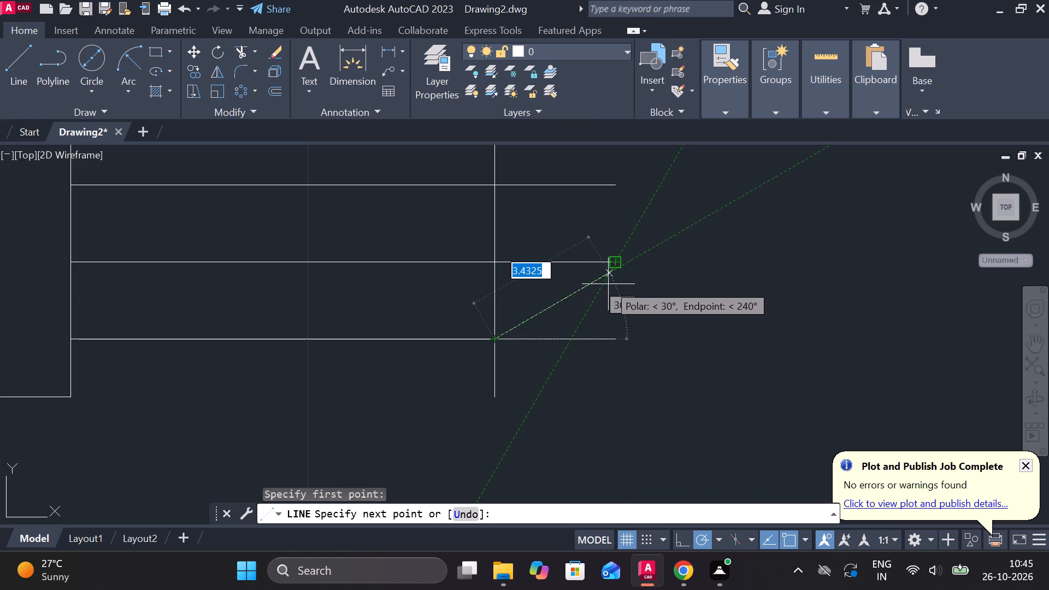
click(657, 245)
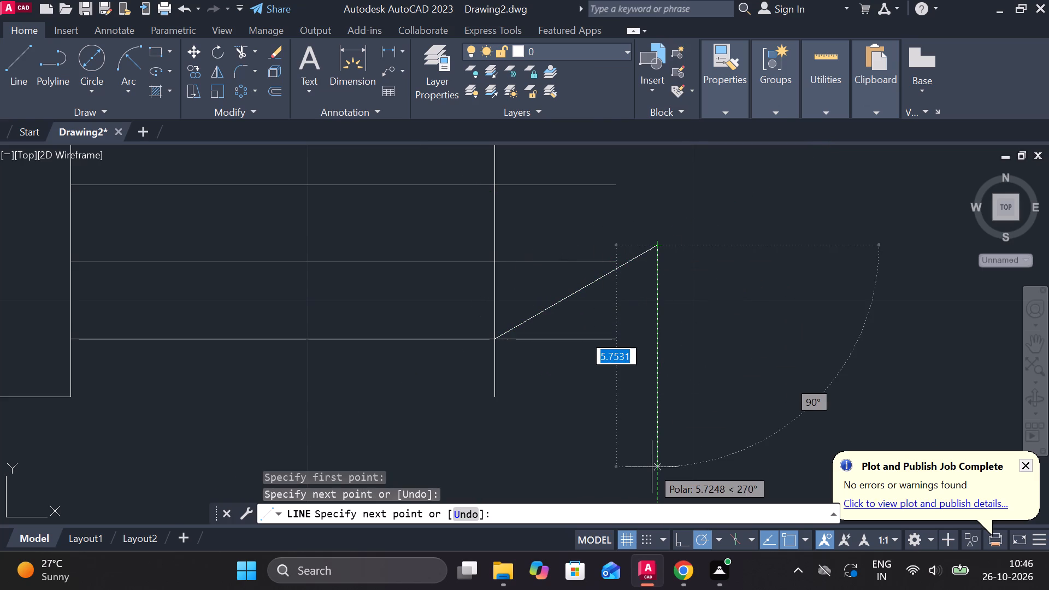
key(Escape)
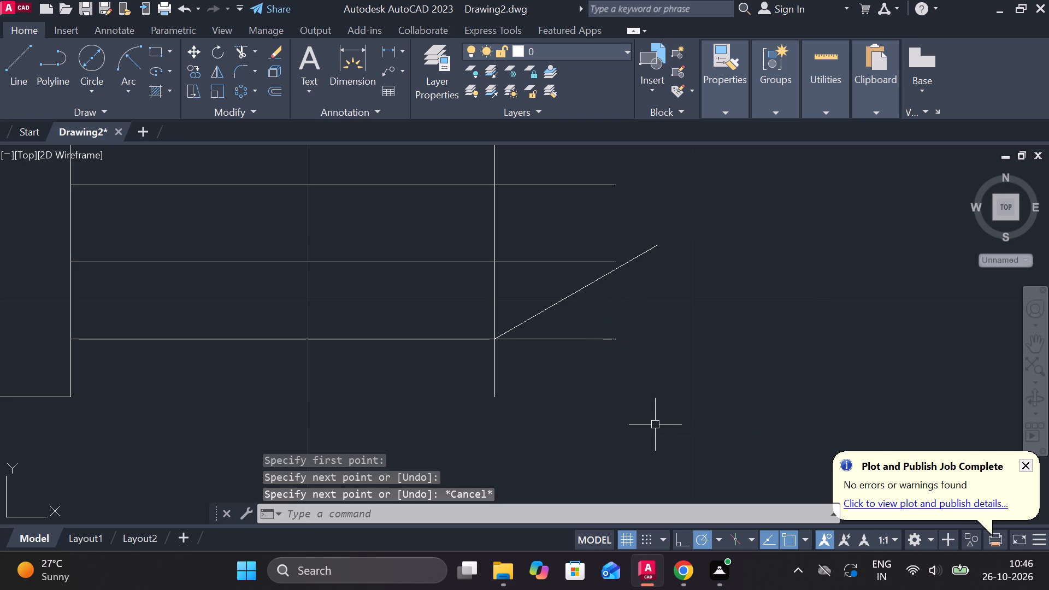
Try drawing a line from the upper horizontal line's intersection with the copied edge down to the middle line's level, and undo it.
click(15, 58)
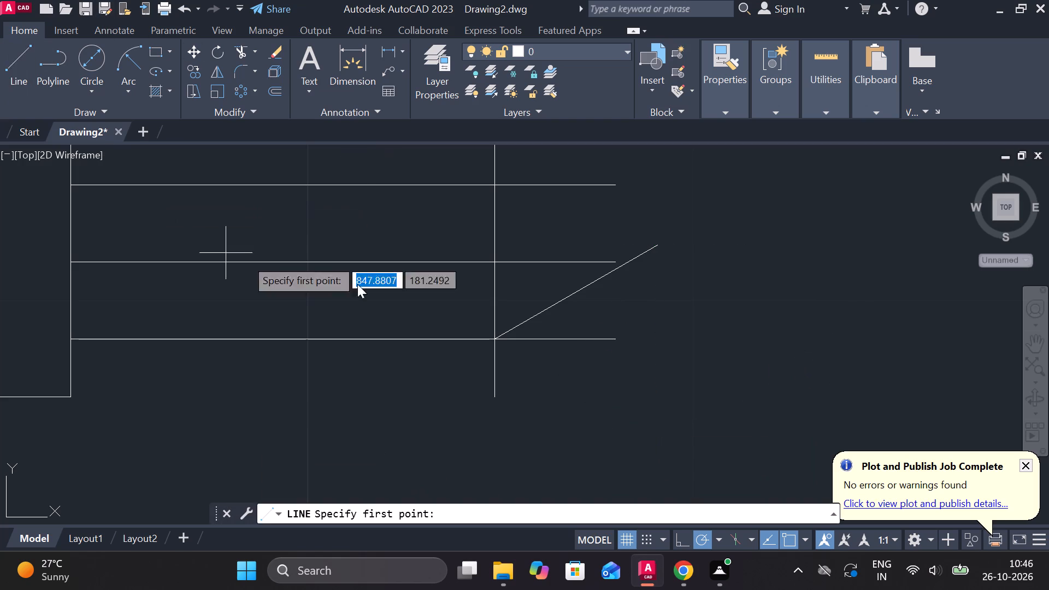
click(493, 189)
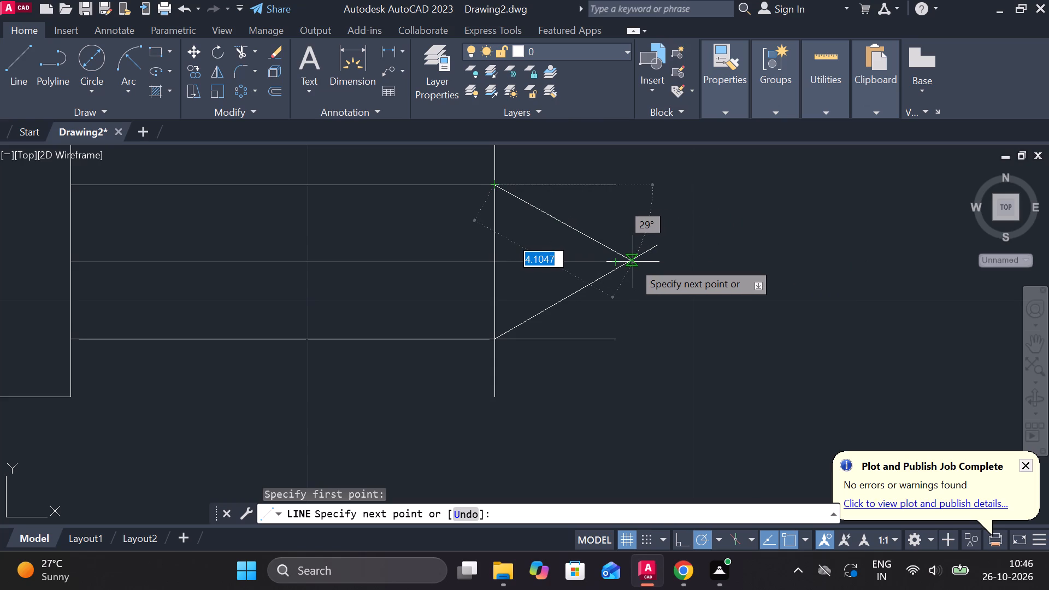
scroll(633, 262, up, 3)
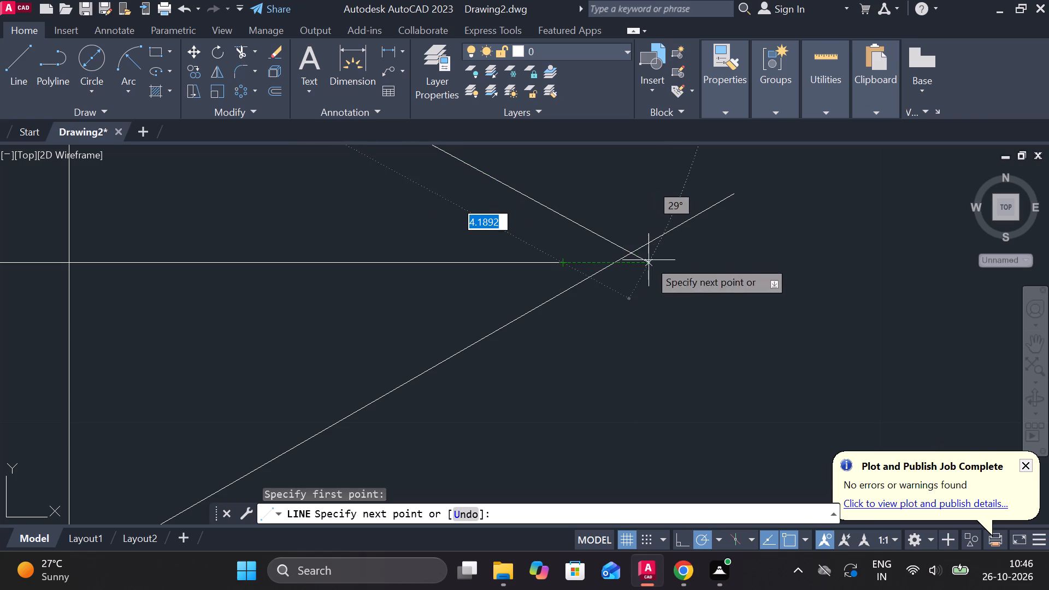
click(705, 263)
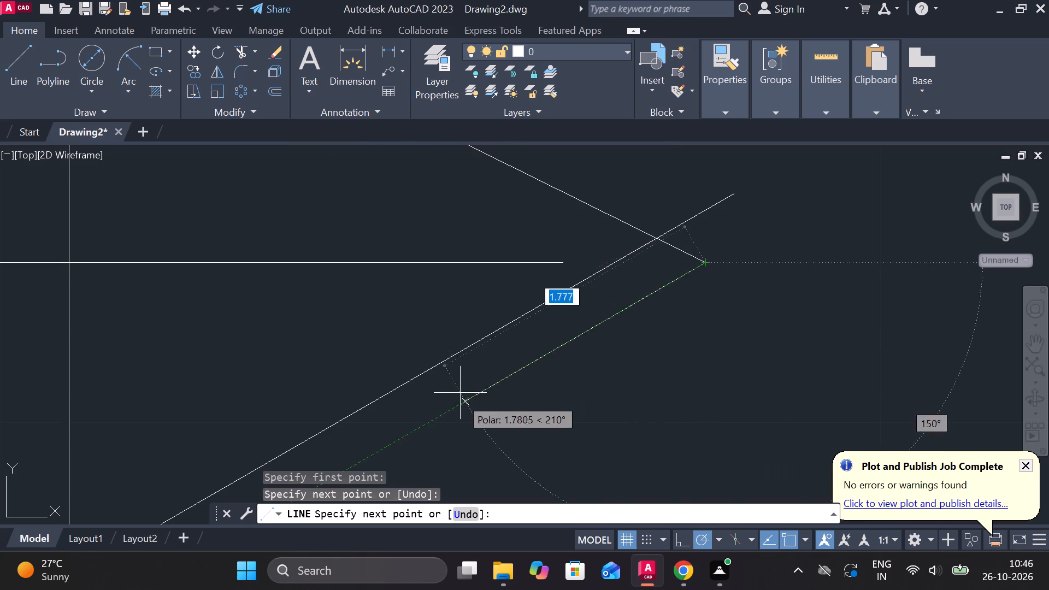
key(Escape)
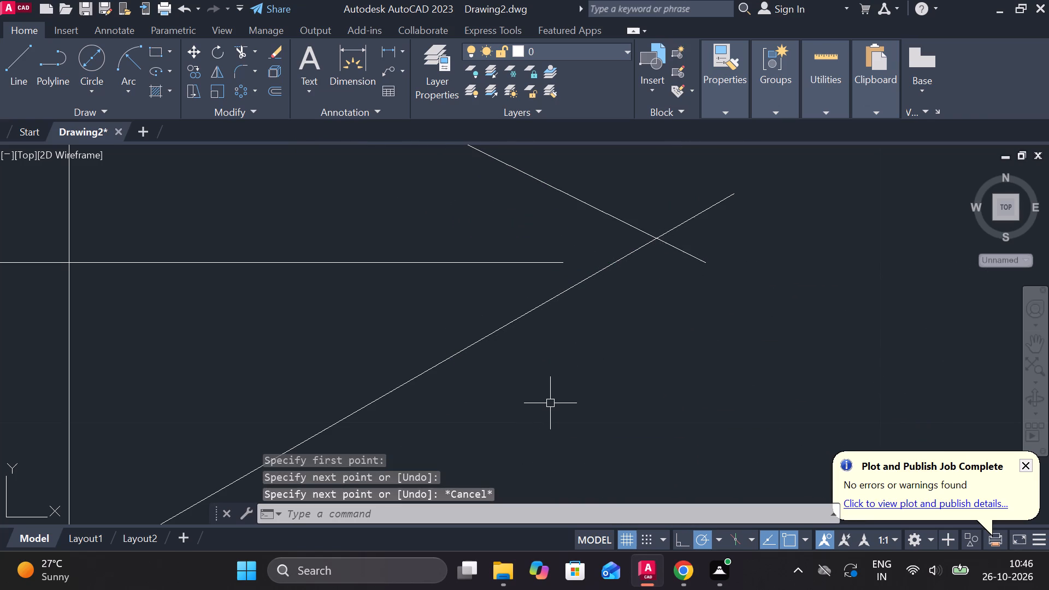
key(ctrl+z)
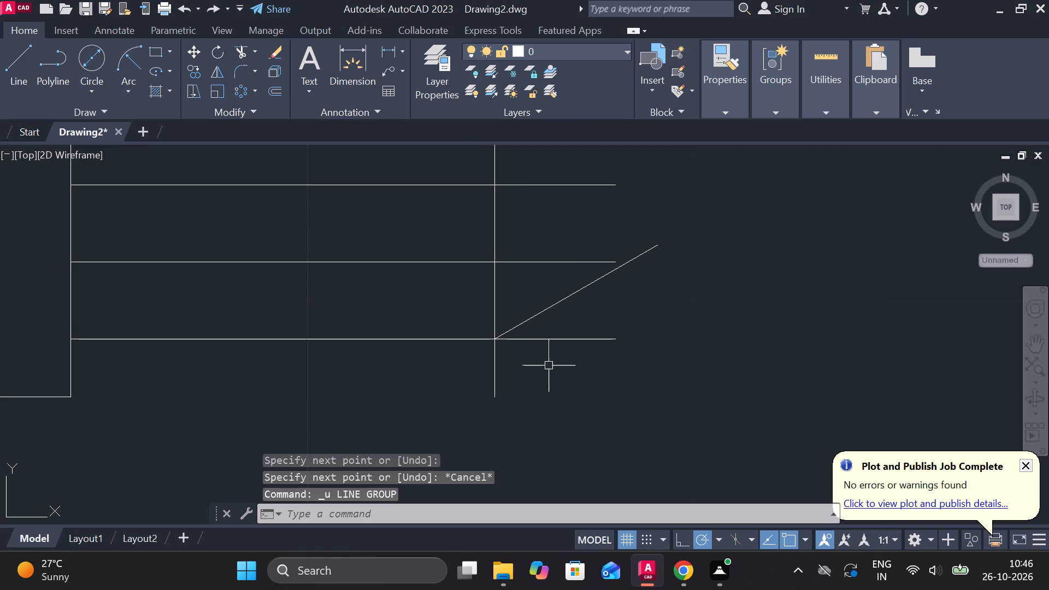
Stretch the right end of the middle horizontal line outward so that it crosses the sloping line.
click(550, 259)
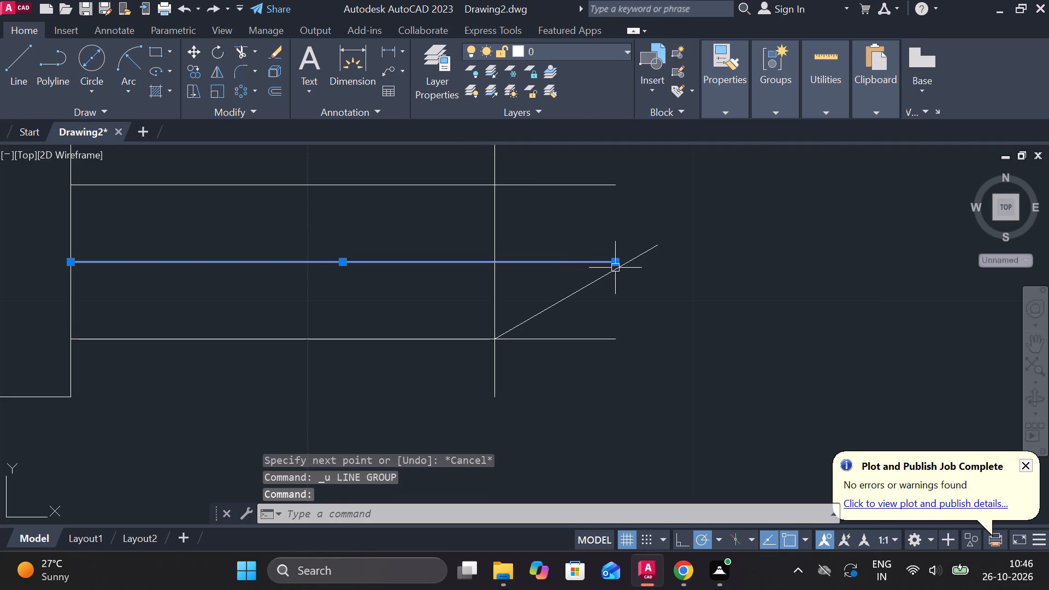
click(618, 261)
click(710, 256)
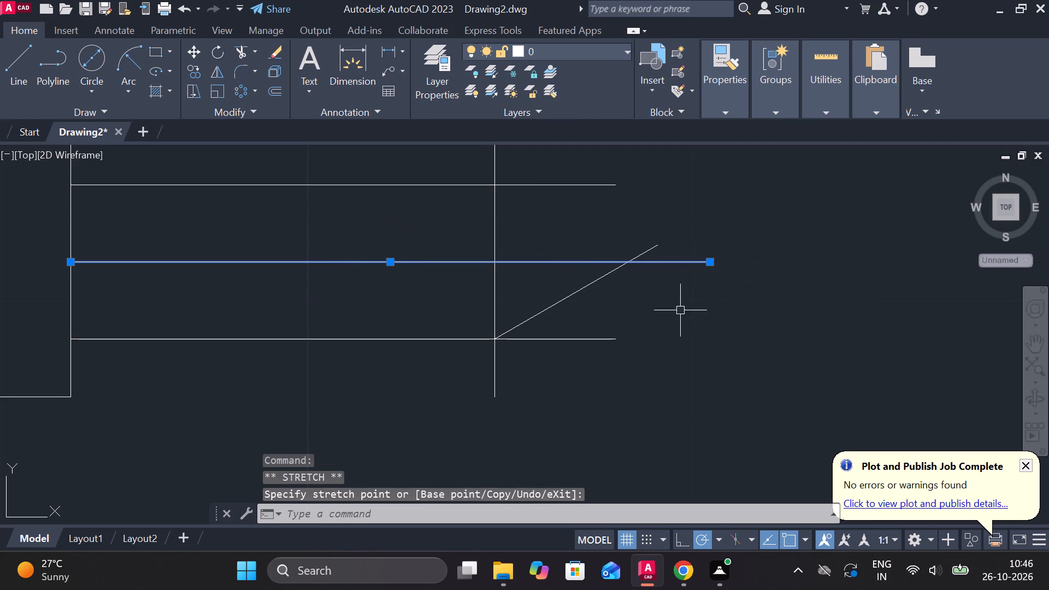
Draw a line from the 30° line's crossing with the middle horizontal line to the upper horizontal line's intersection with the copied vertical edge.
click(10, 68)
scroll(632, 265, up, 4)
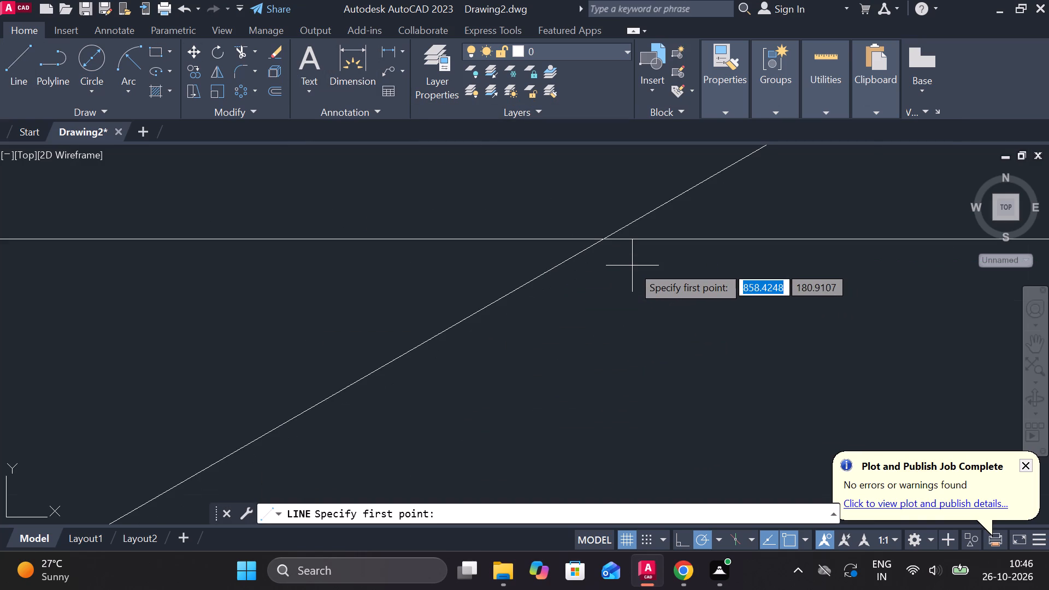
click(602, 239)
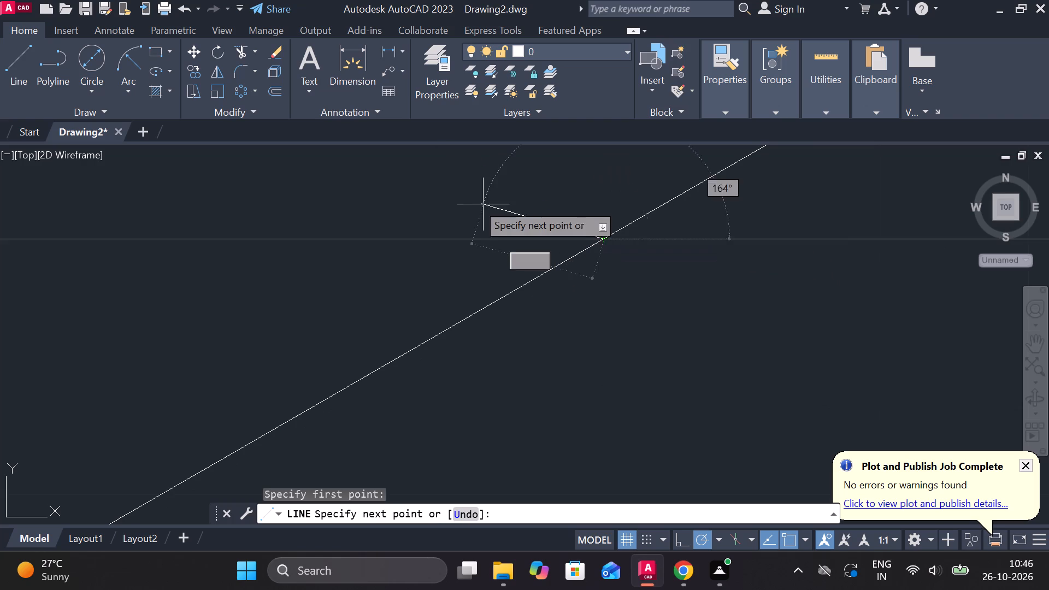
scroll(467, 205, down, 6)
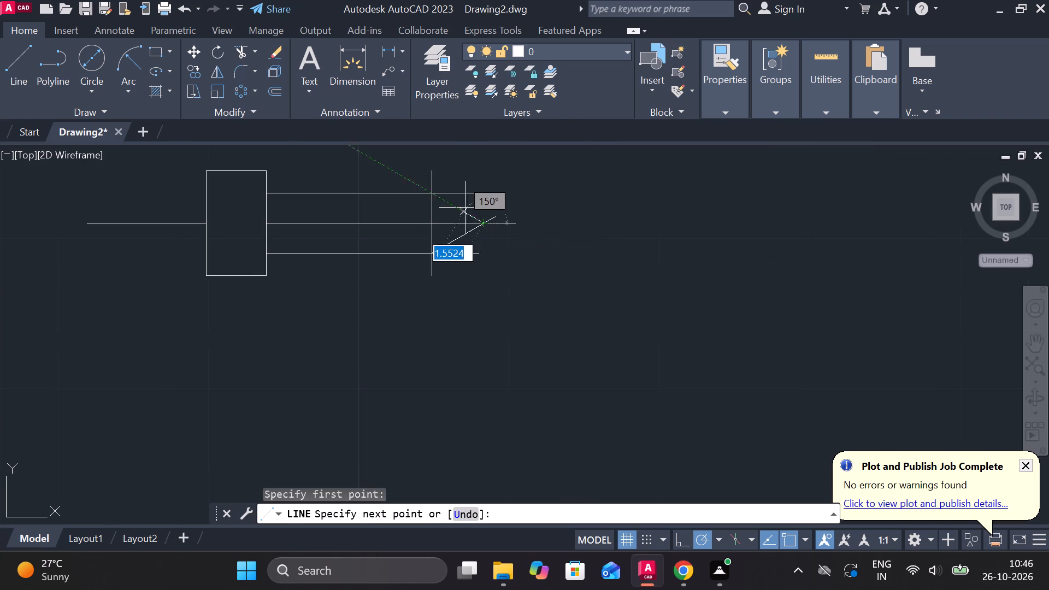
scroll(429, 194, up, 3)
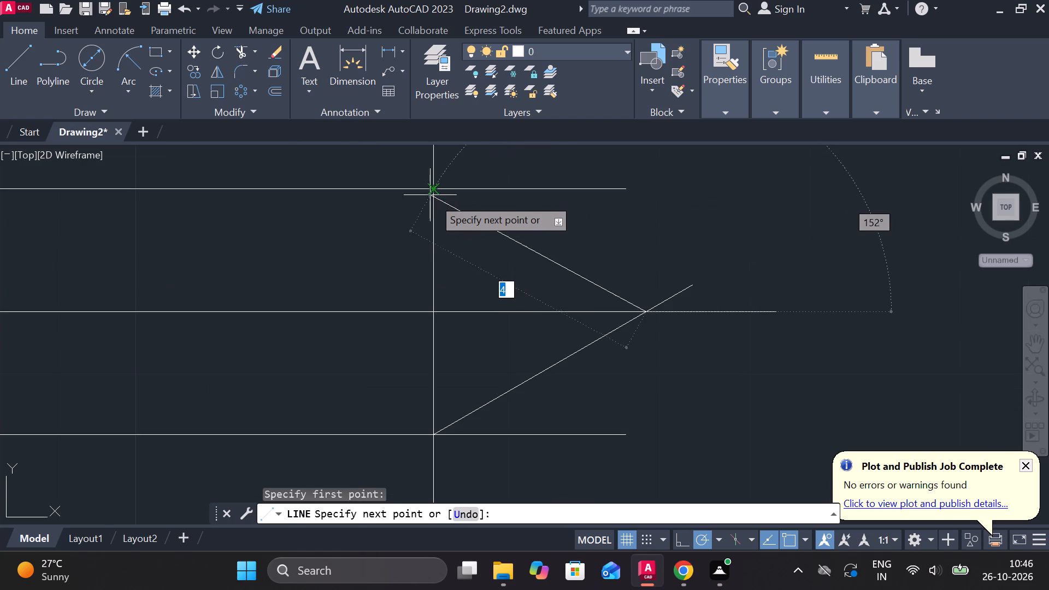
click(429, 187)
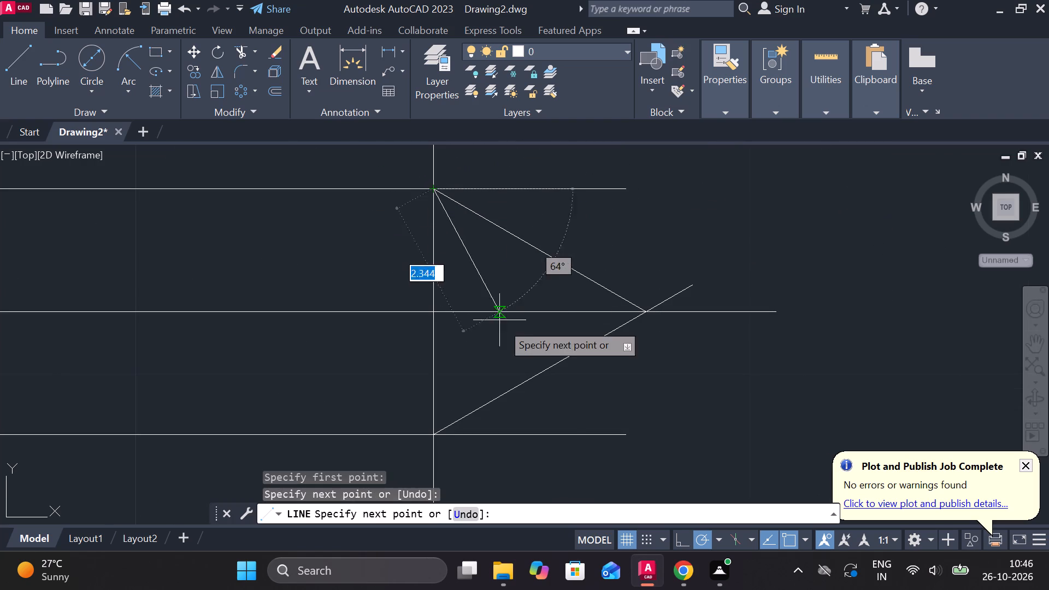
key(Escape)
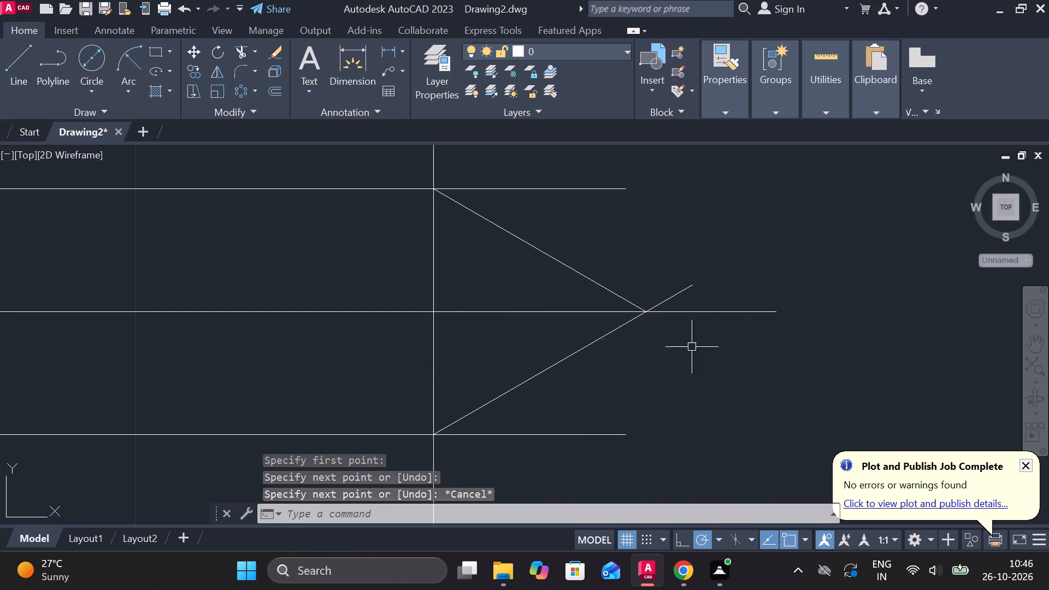
Delete both sloping lines of the pointed end.
click(500, 394)
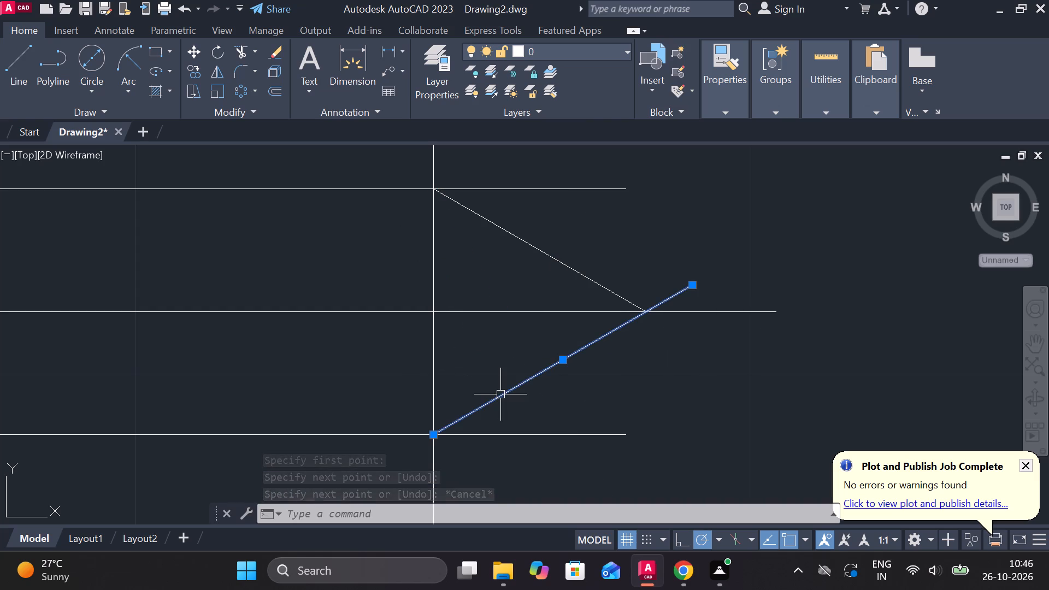
click(523, 246)
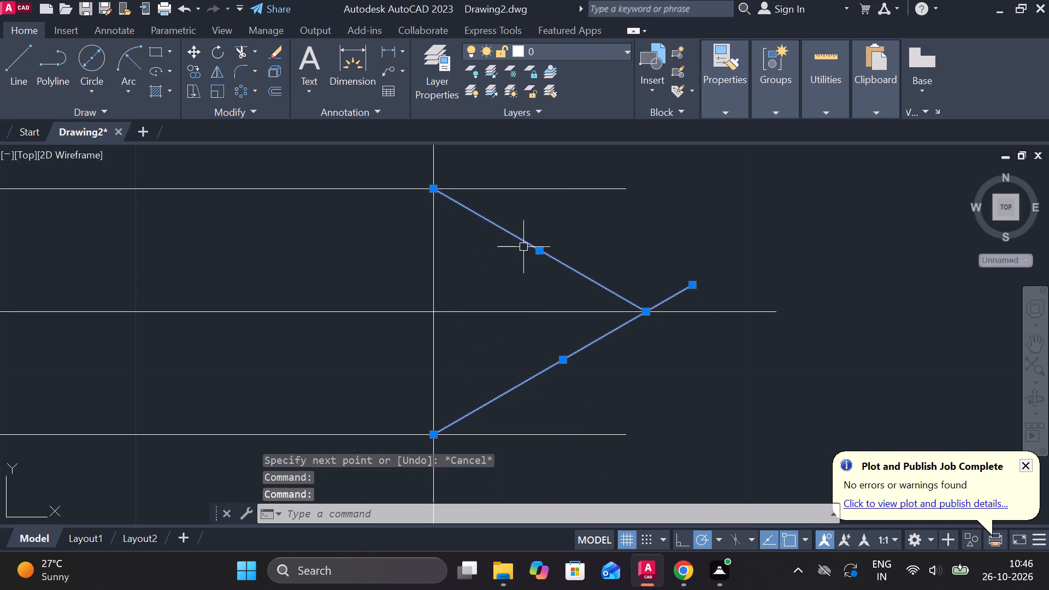
key(Delete)
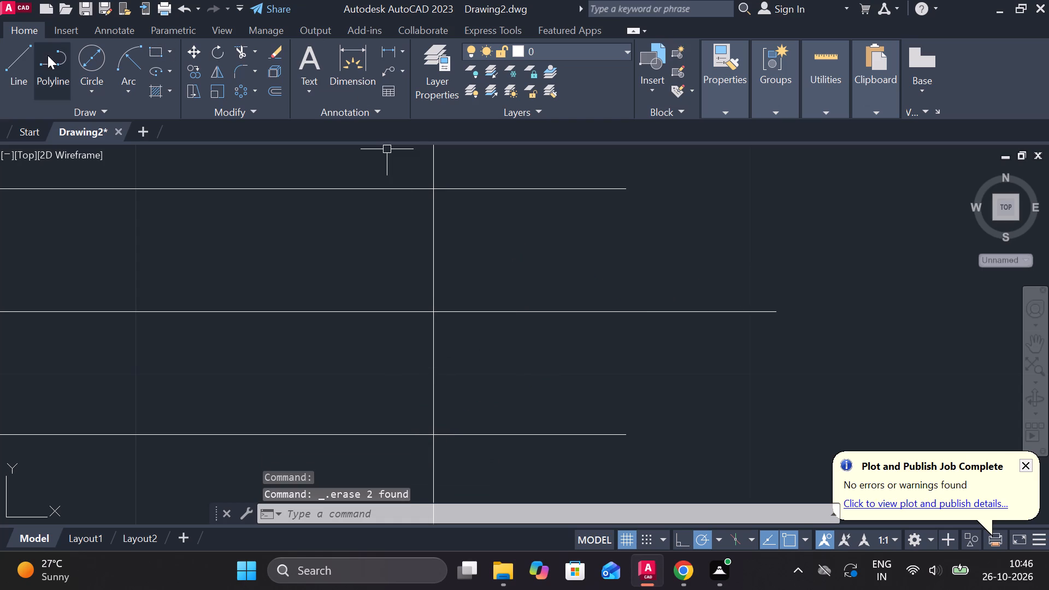
Draw a line about 3.84 units long at 45° upward from the lower horizontal line's intersection with the copied vertical edge.
click(17, 61)
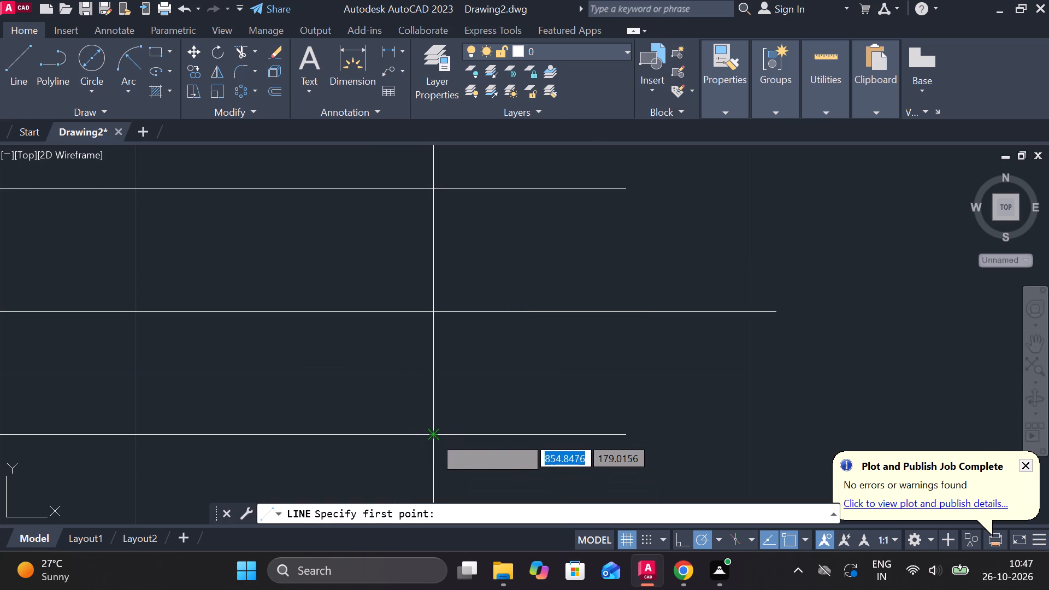
click(434, 439)
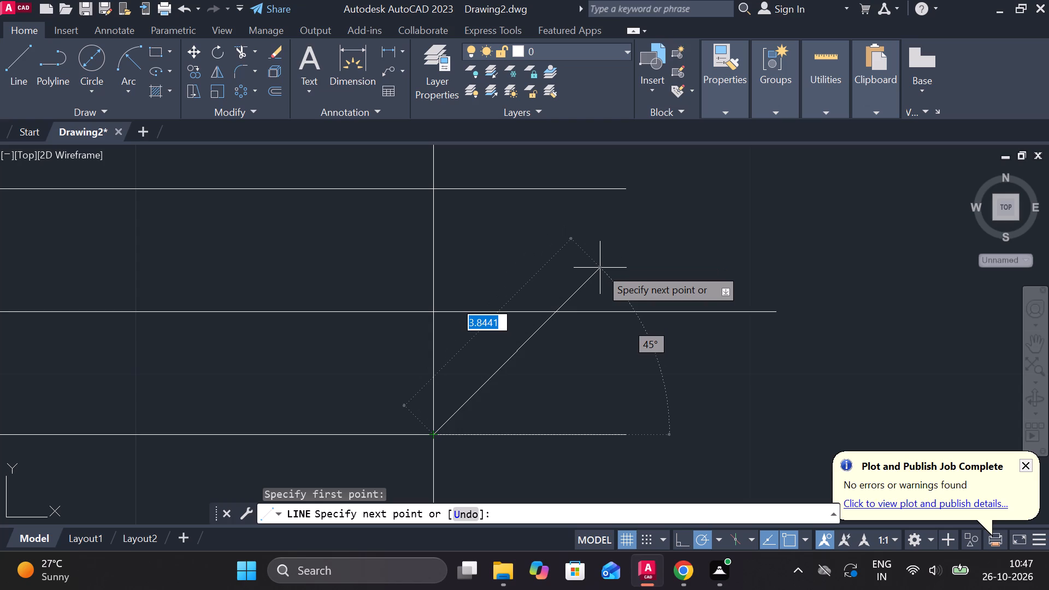
click(600, 268)
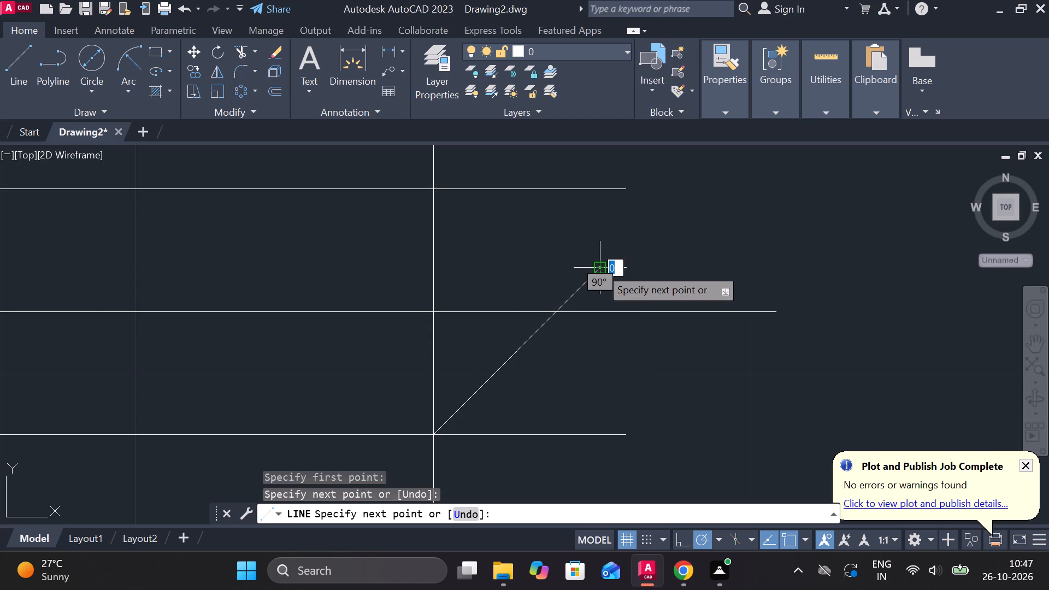
key(Escape)
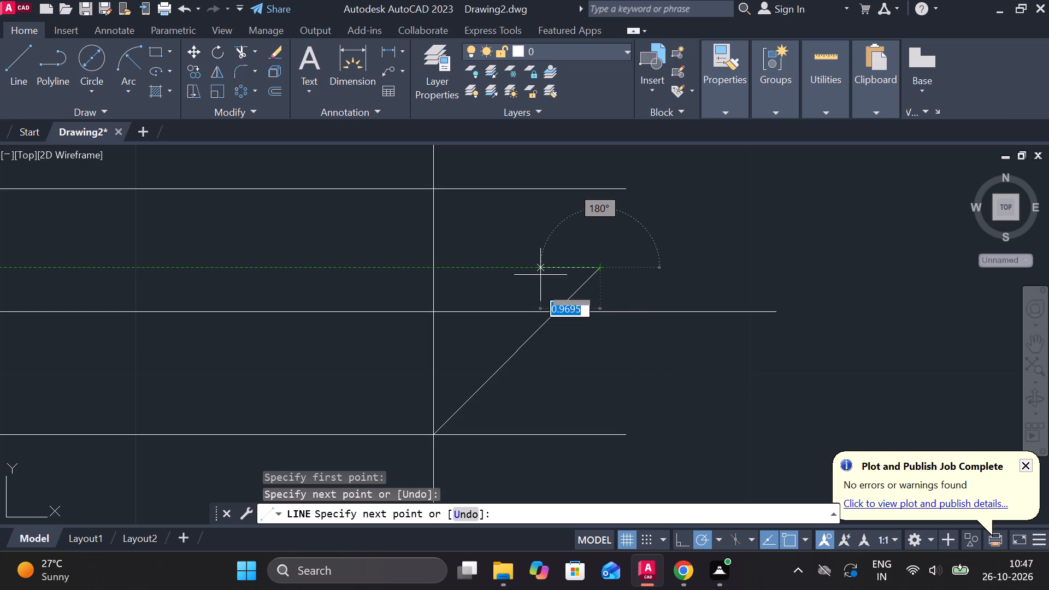
Draw a line from the 45° line's crossing with the middle line to the upper horizontal line's intersection with the copied edge.
click(19, 62)
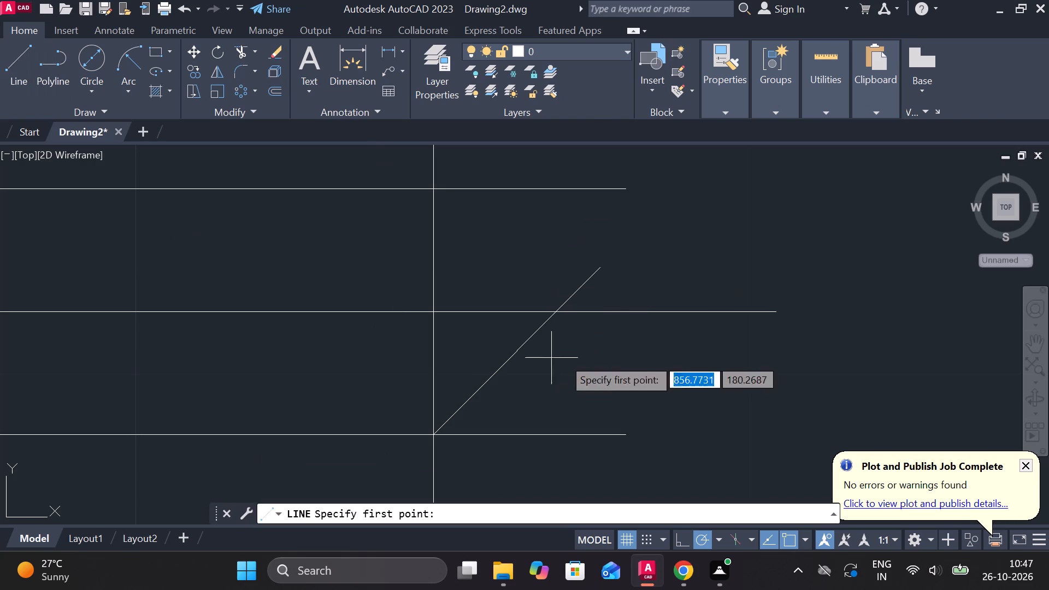
scroll(556, 314, up, 2)
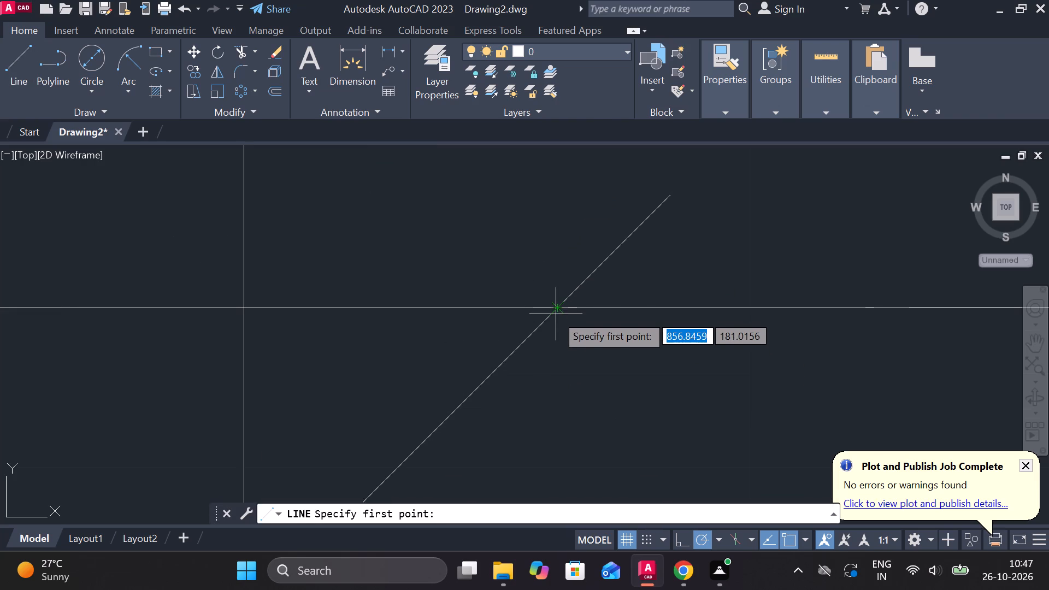
click(556, 304)
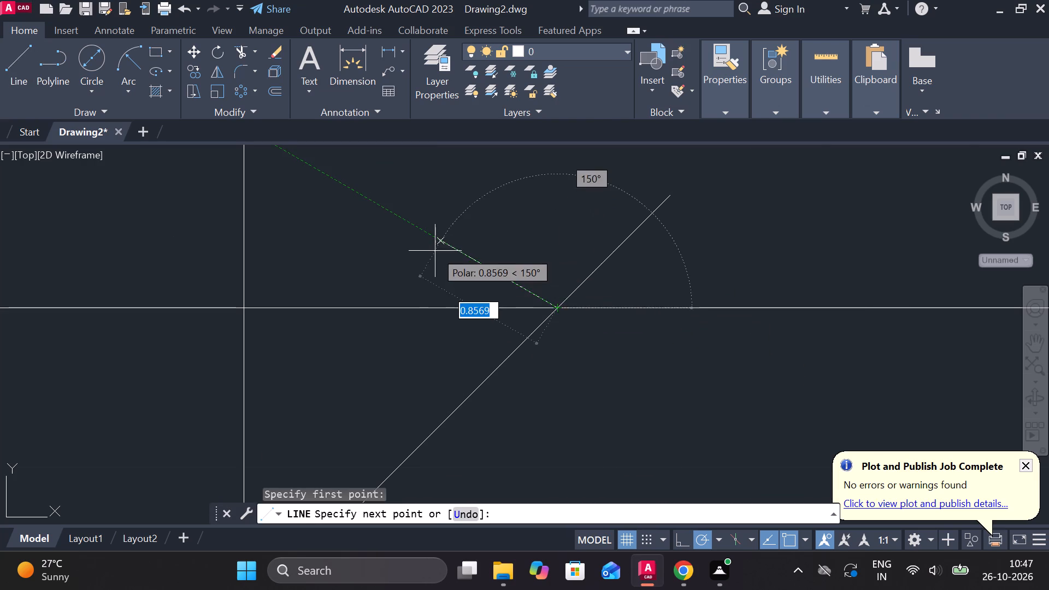
scroll(435, 251, down, 3)
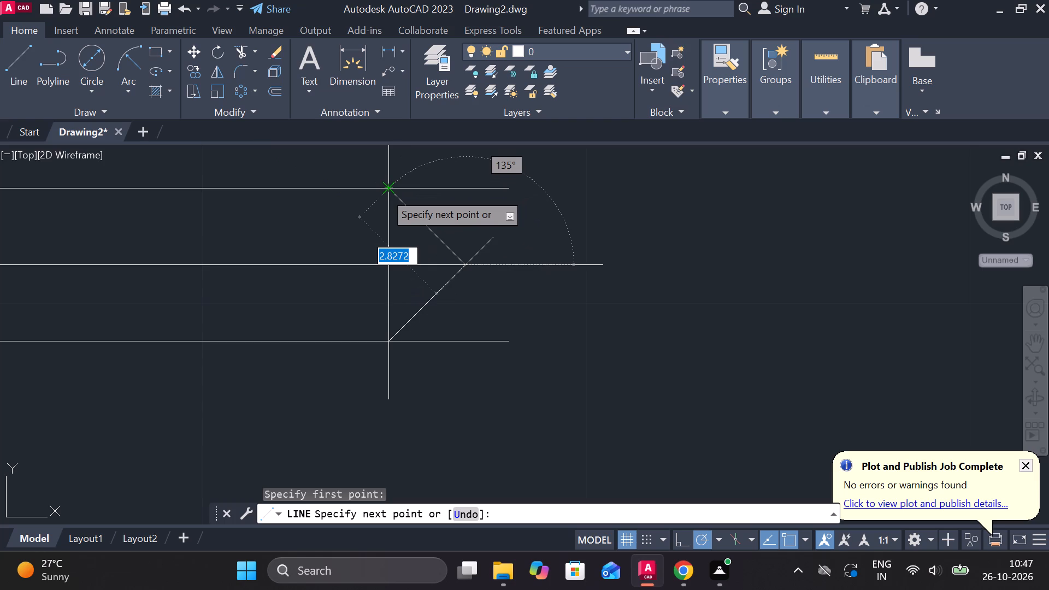
scroll(384, 192, up, 1)
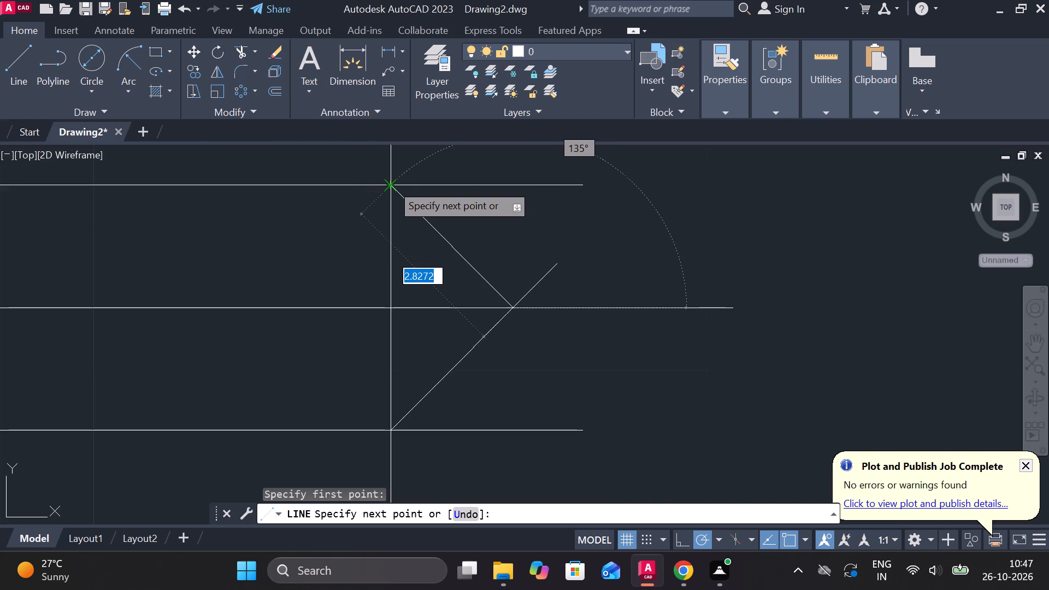
click(391, 184)
key(Escape)
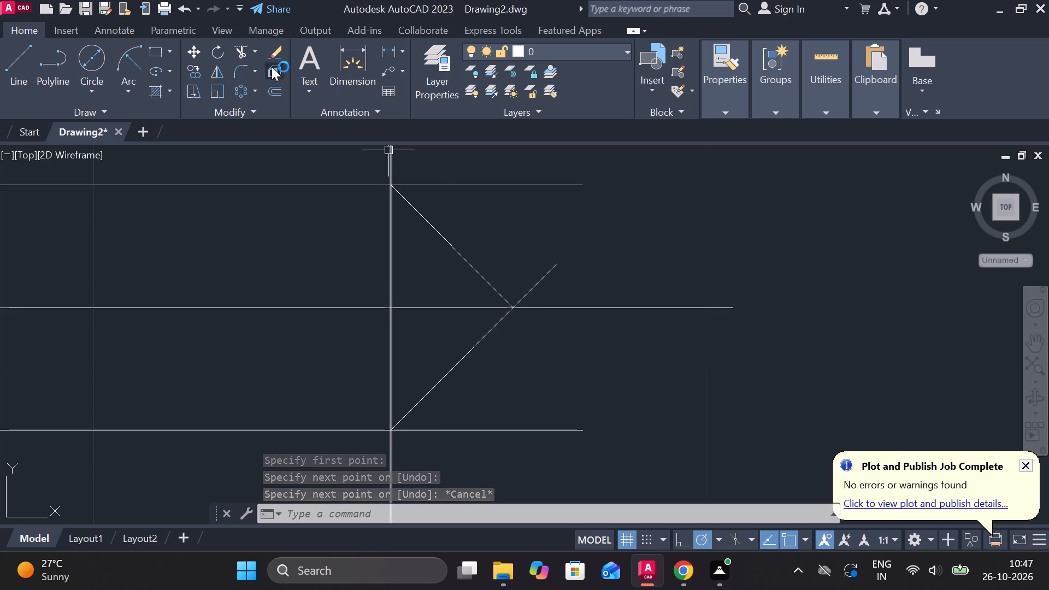
Trim the sloping and middle lines beyond the tip, and the upper and lower horizontal lines beyond the copied vertical edge.
click(245, 46)
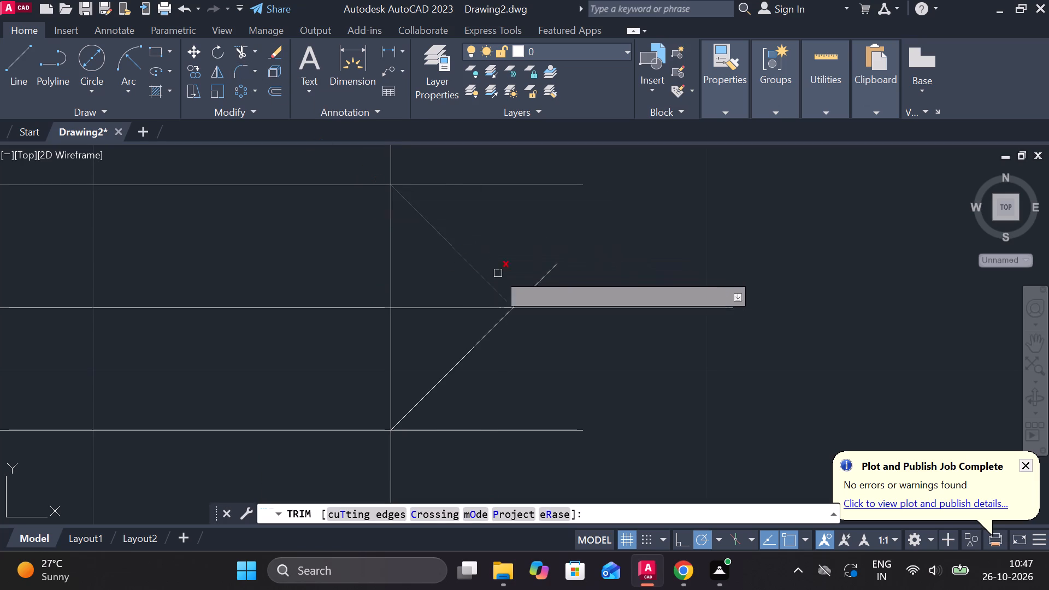
click(548, 267)
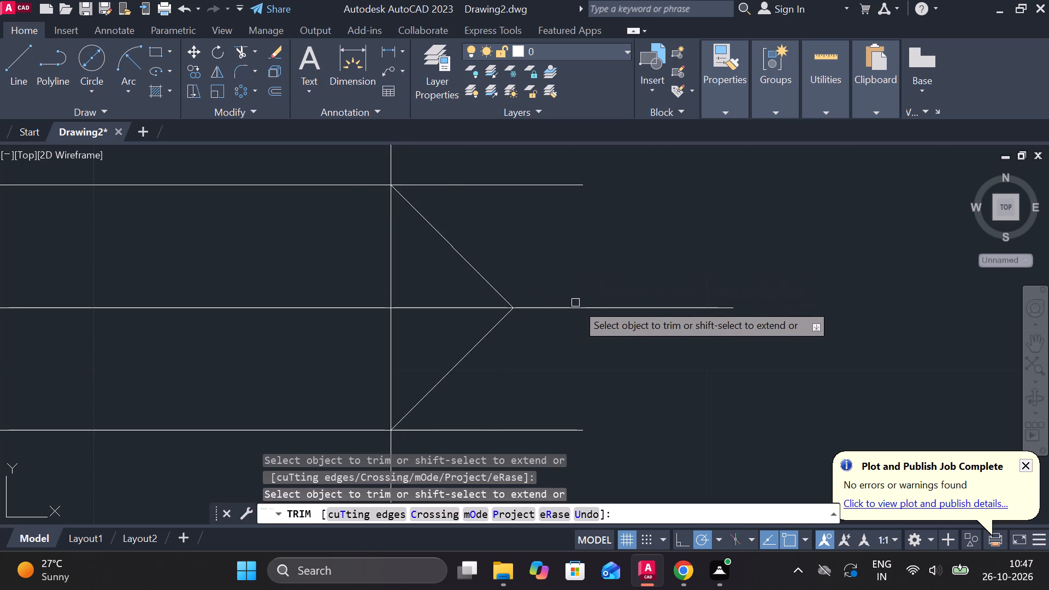
click(579, 306)
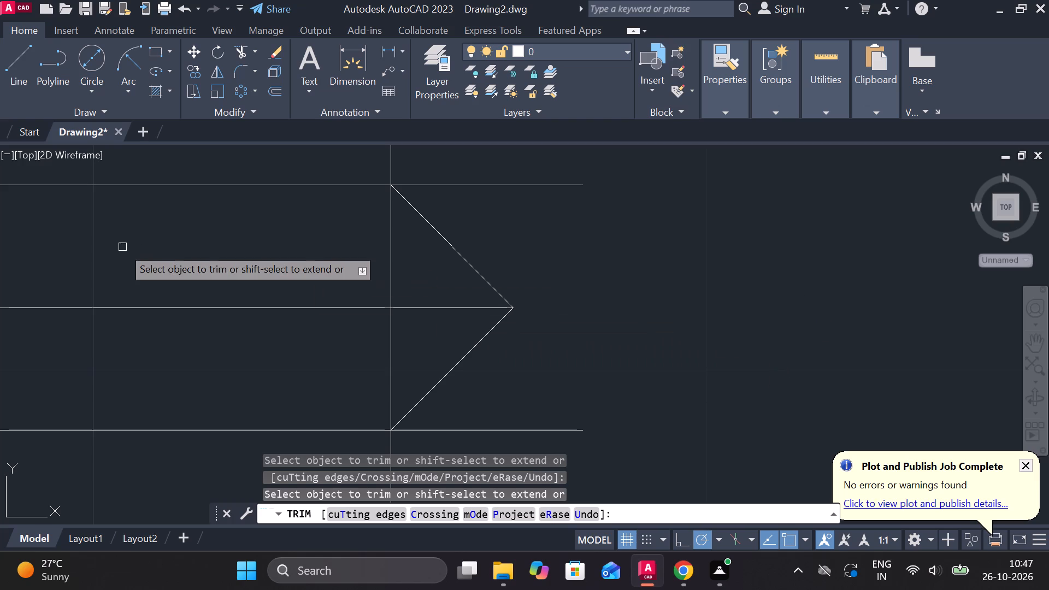
scroll(125, 249, down, 2)
click(275, 221)
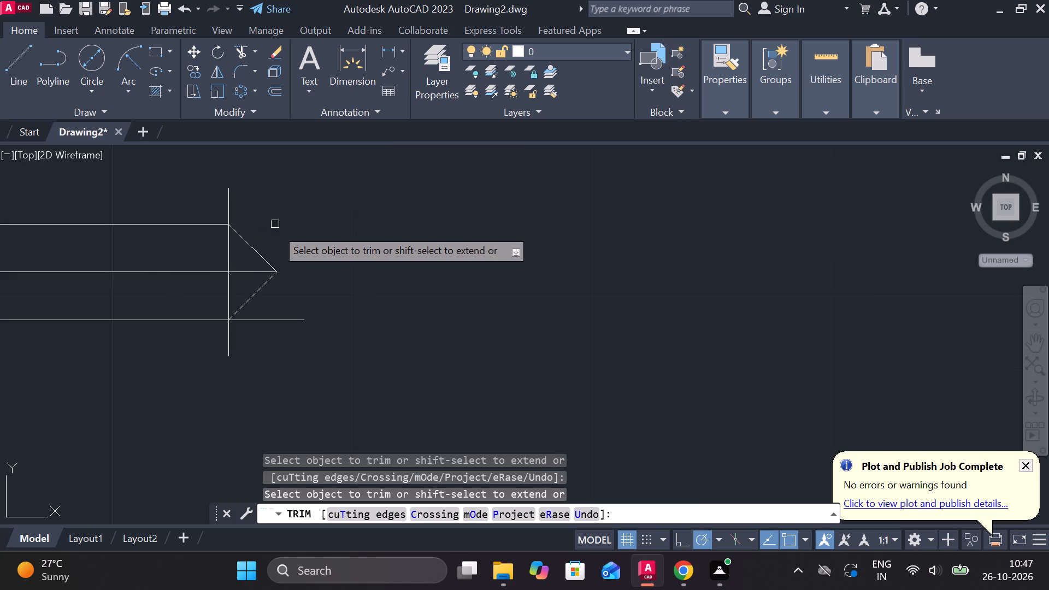
click(276, 324)
click(278, 310)
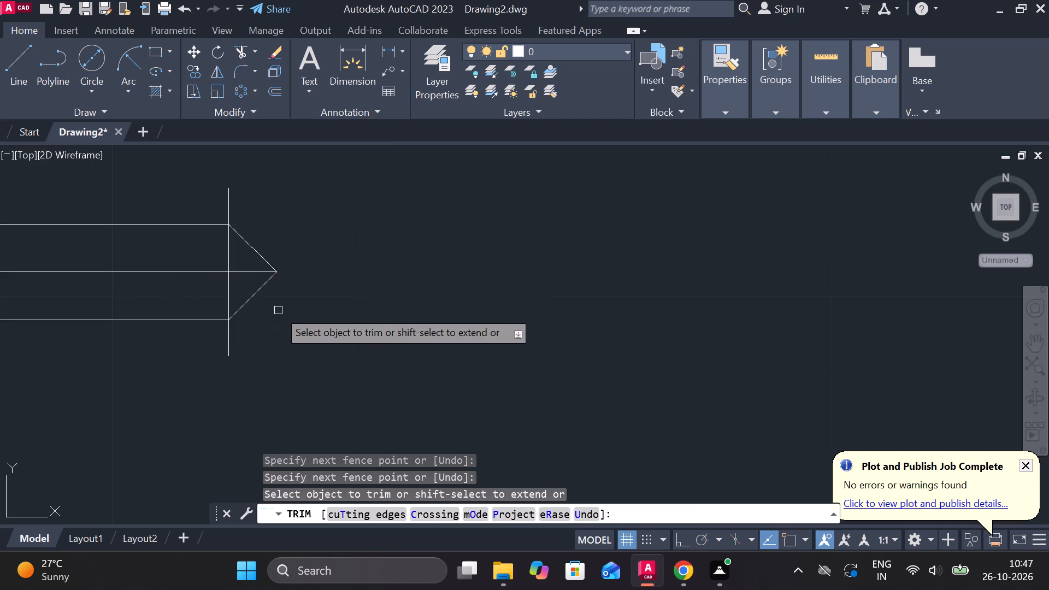
scroll(278, 310, down, 2)
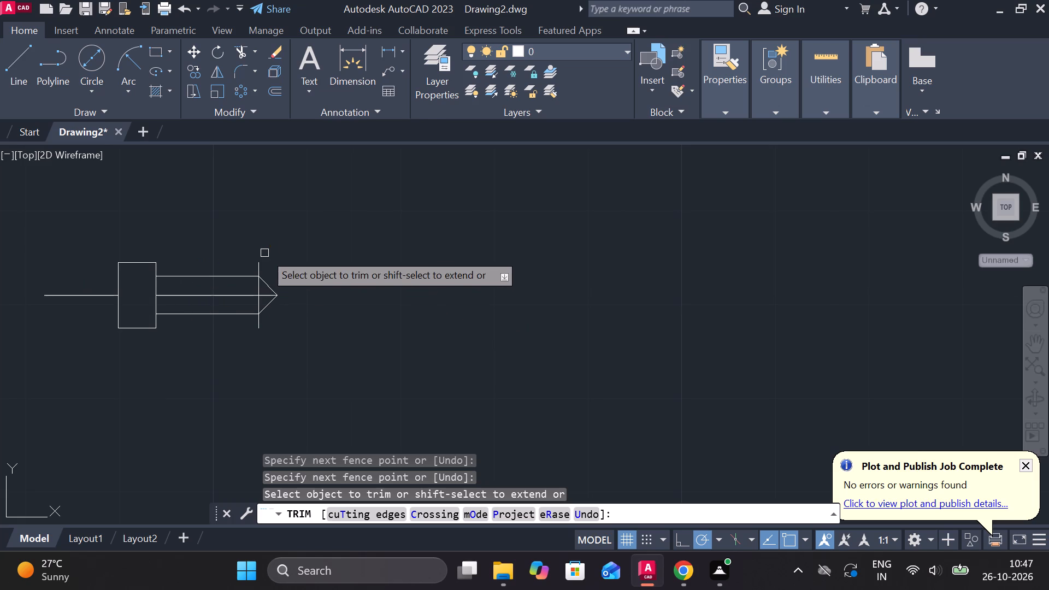
key(Escape)
Copy the shank's upper horizontal line 0.5 units downward.
click(219, 273)
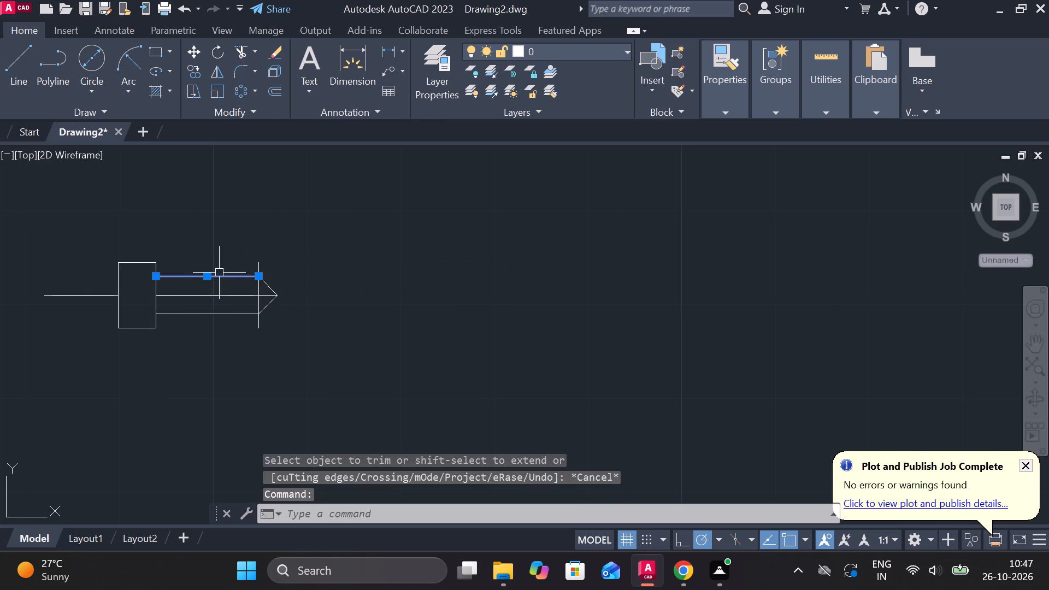
text(CO)
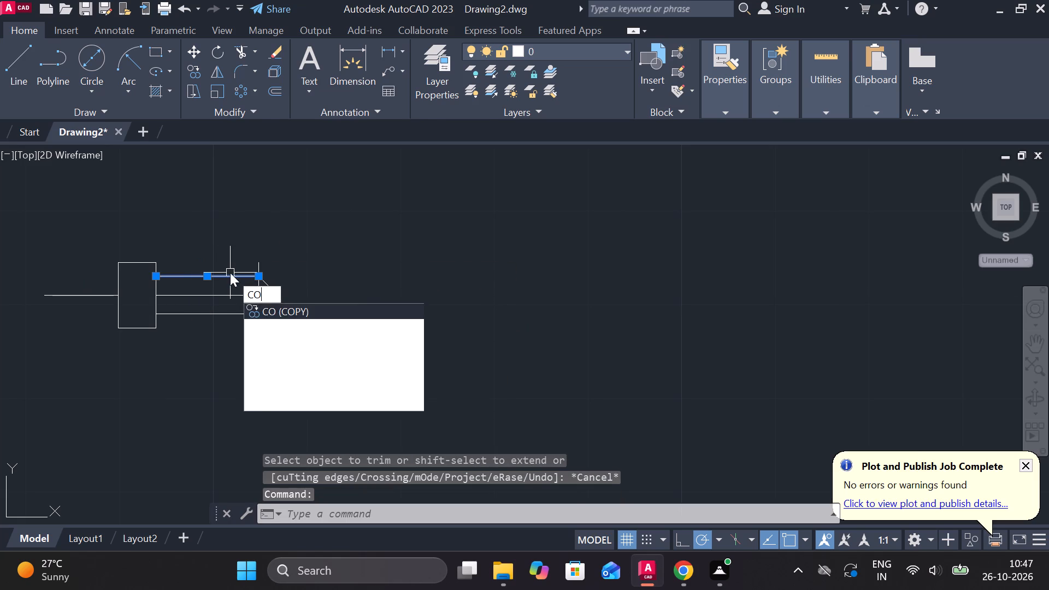
key(Return)
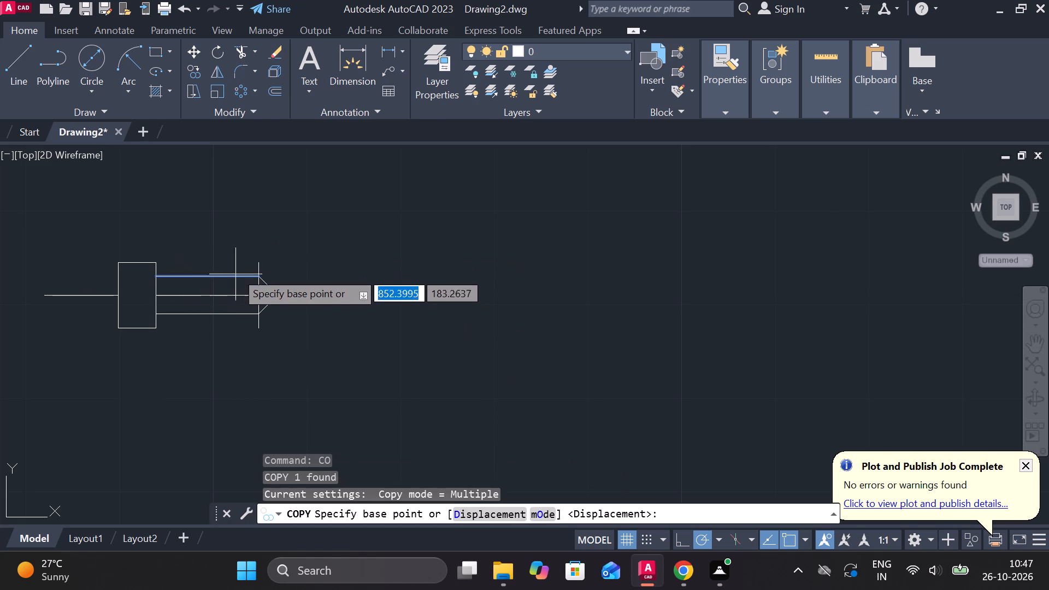
click(204, 279)
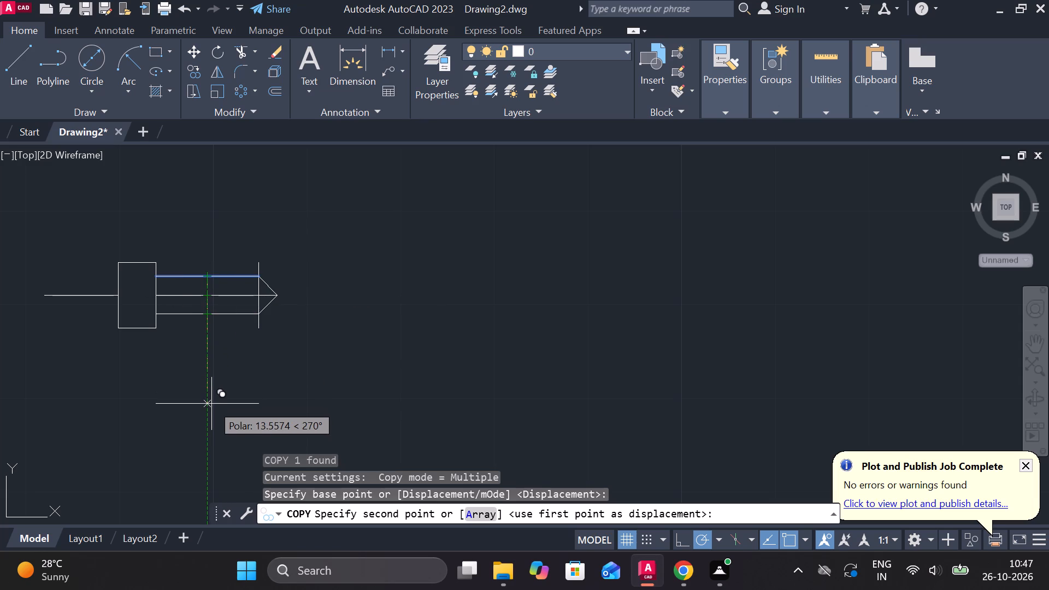
text(0.5)
key(Return)
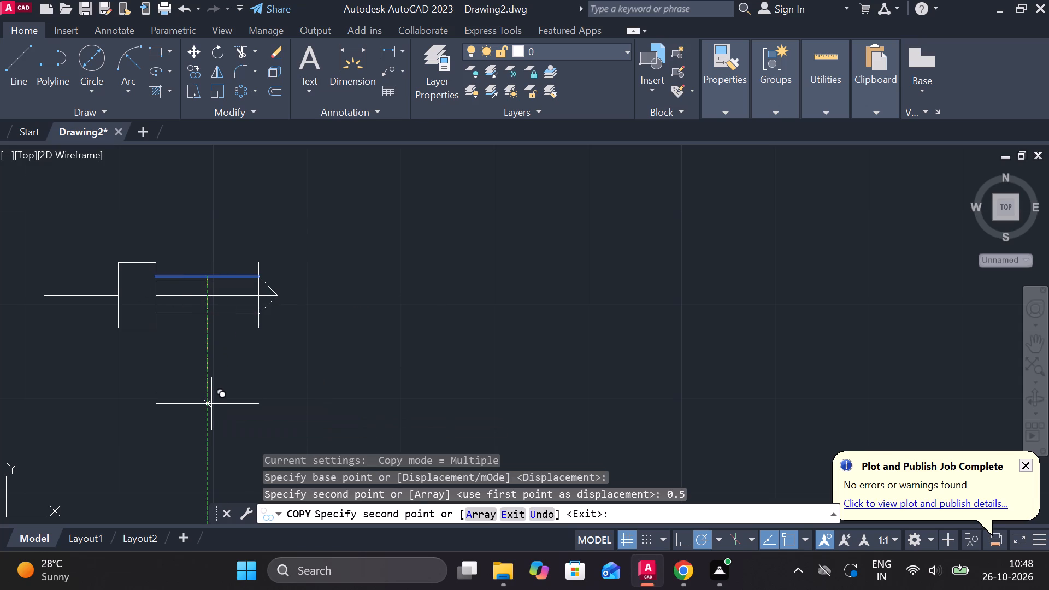
key(Escape)
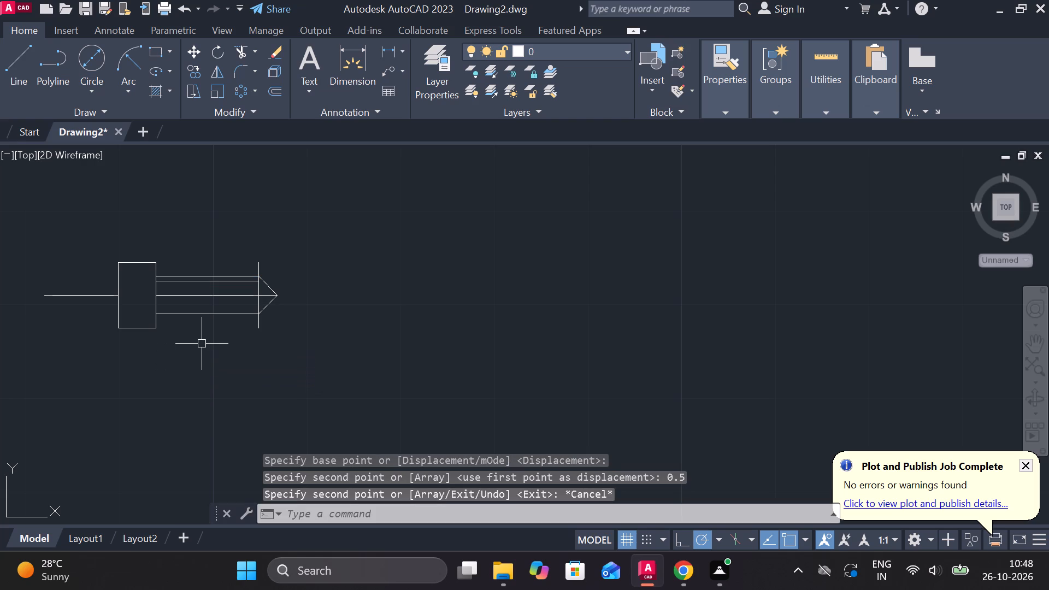
Copy the shank's lower horizontal line 0.5 units upward.
click(217, 311)
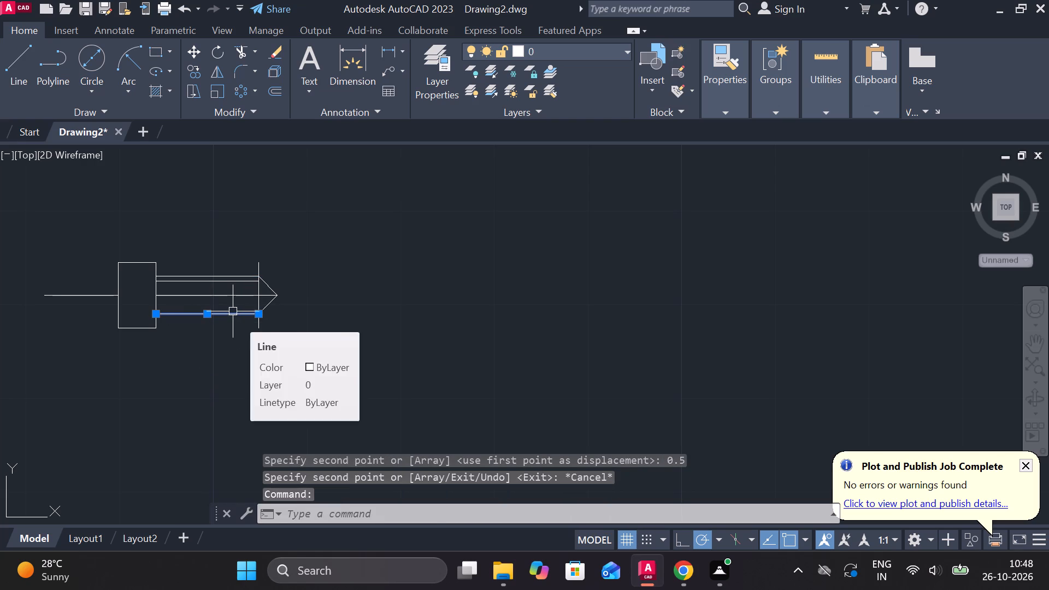
key(space)
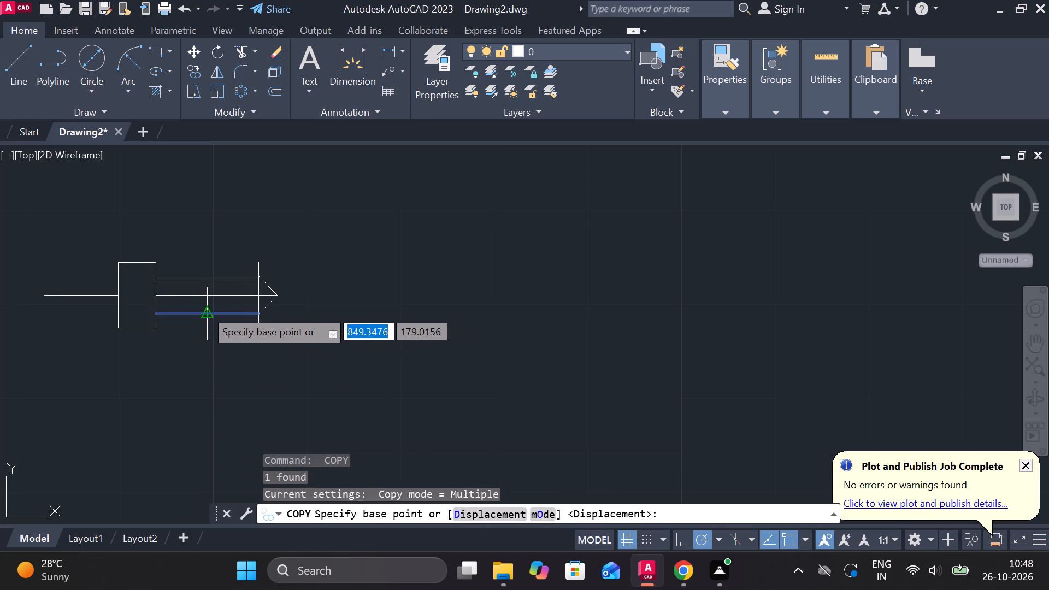
click(208, 315)
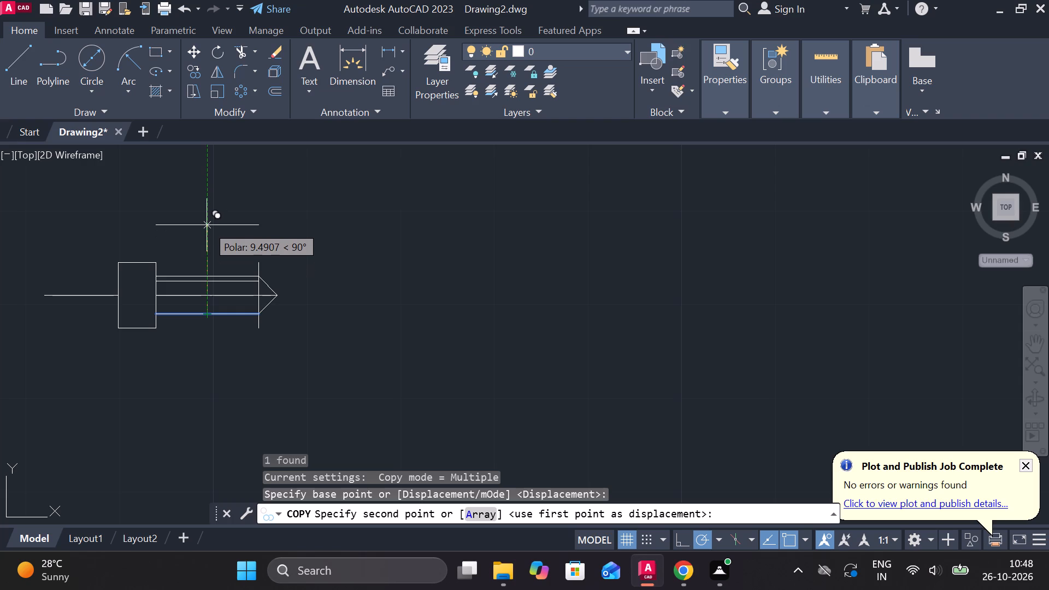
key(0)
text(.5)
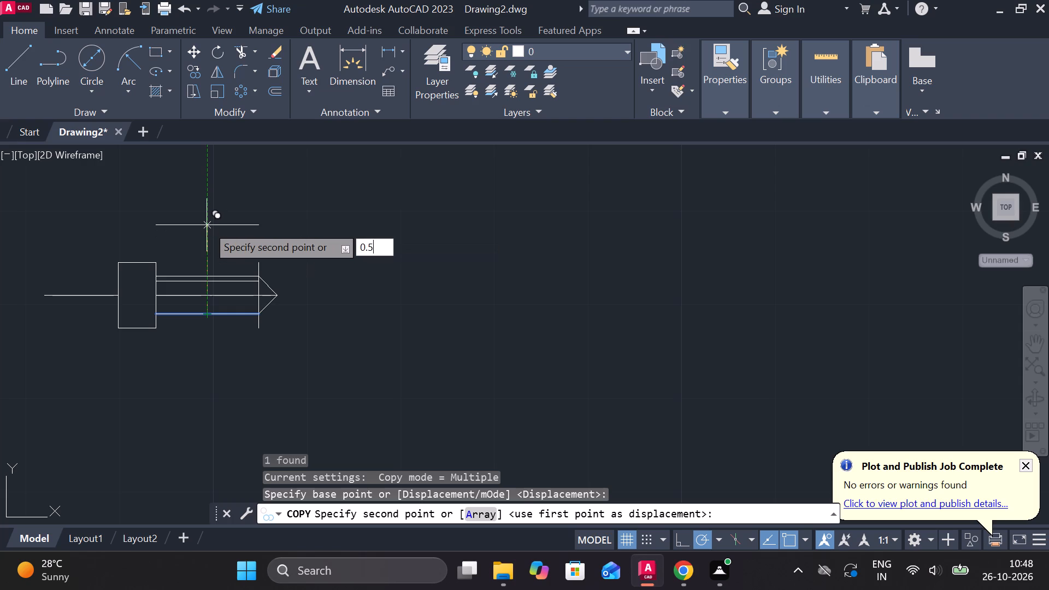
key(Return)
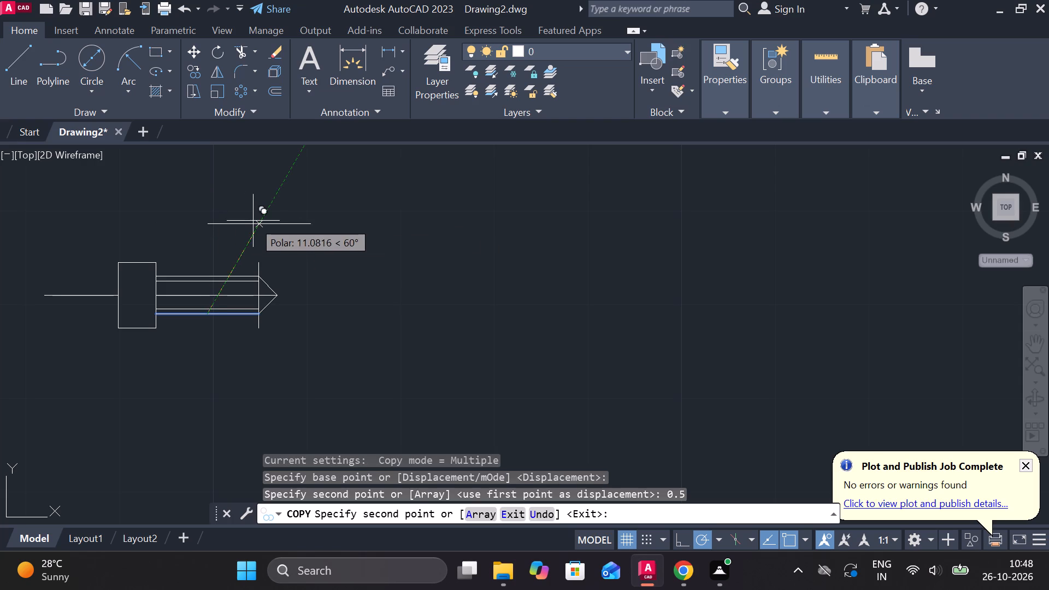
key(Escape)
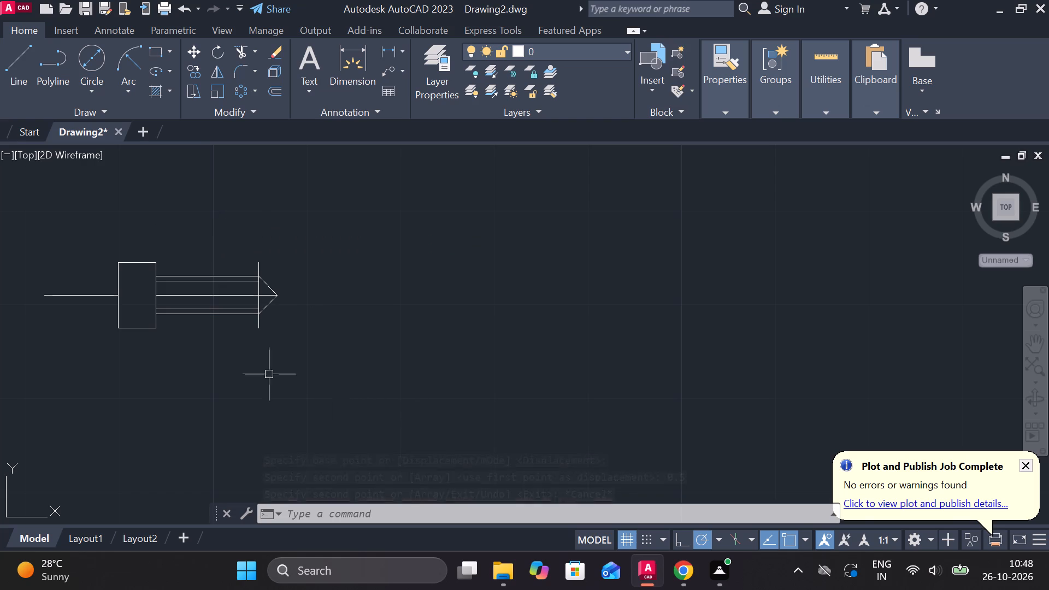
Delete both pieces of the horizontal middle line, inside the shank and outside the head.
click(212, 298)
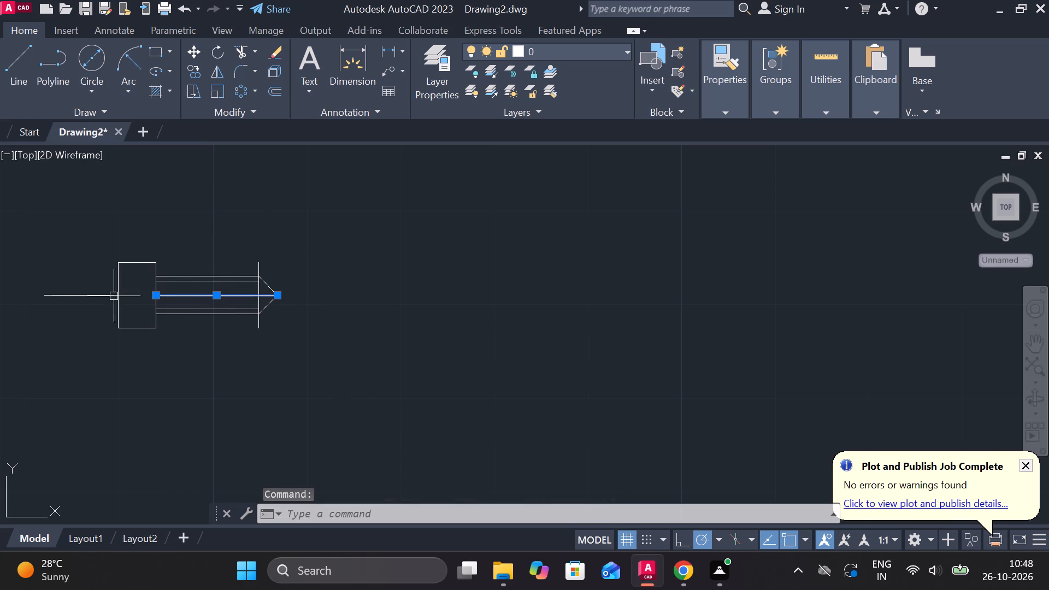
click(93, 295)
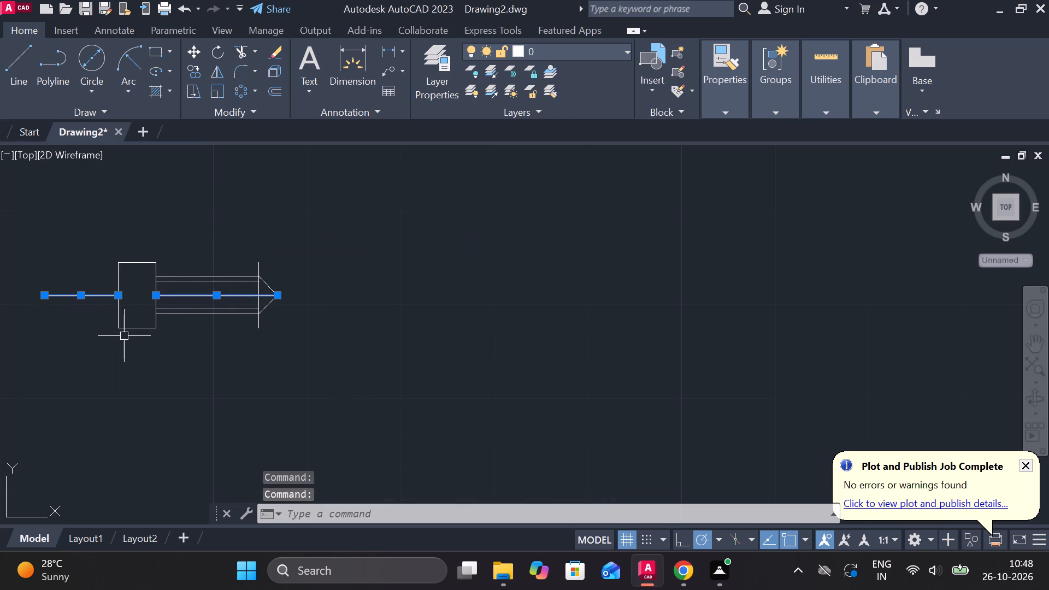
key(Delete)
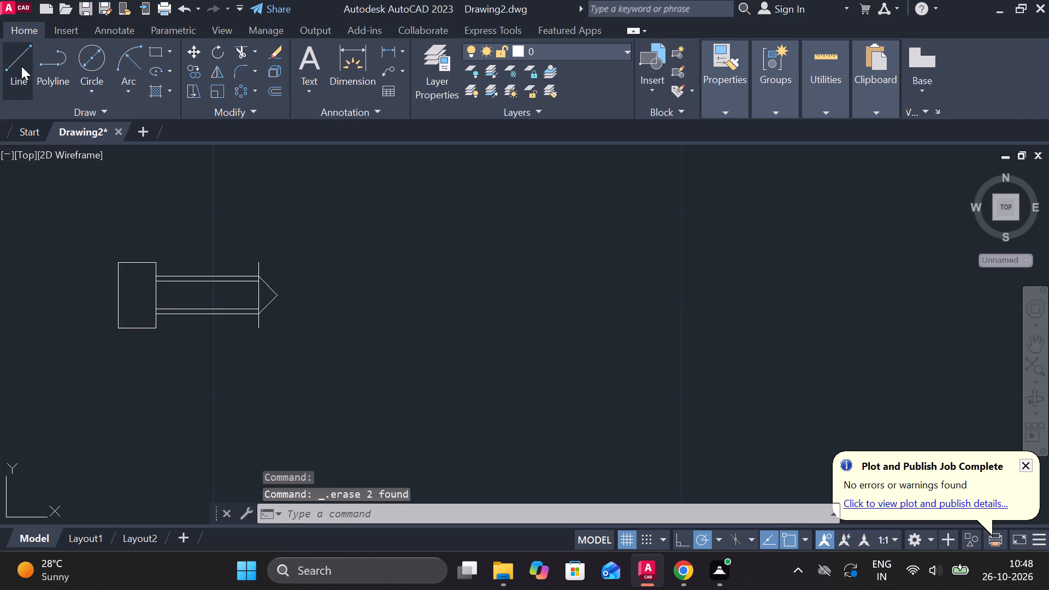
Draw one long horizontal centre line through the head's mid-height and the pointed tip, extending well beyond both ends of the part.
click(20, 68)
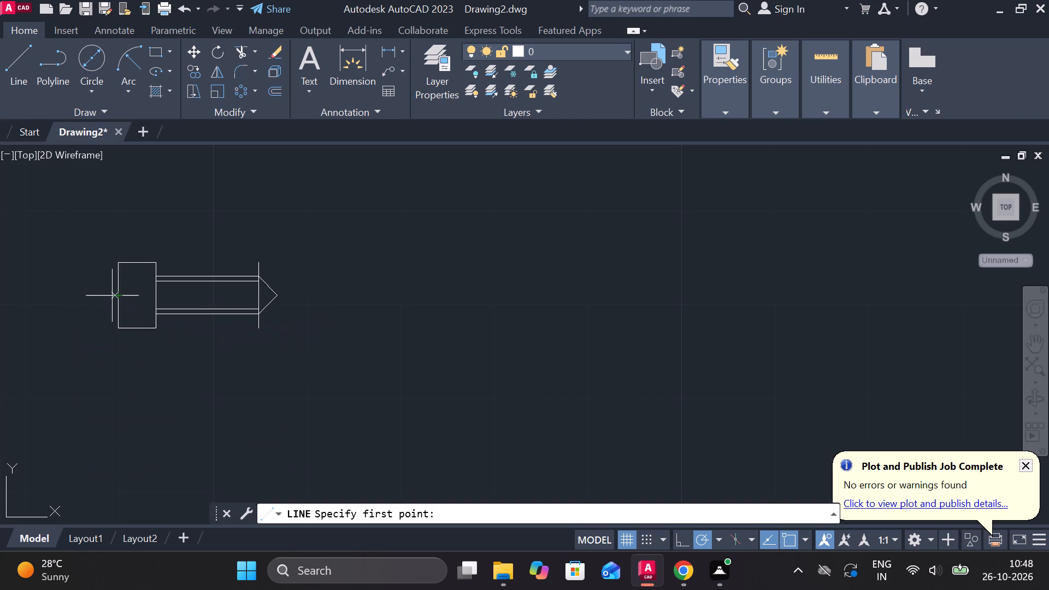
click(48, 296)
click(611, 288)
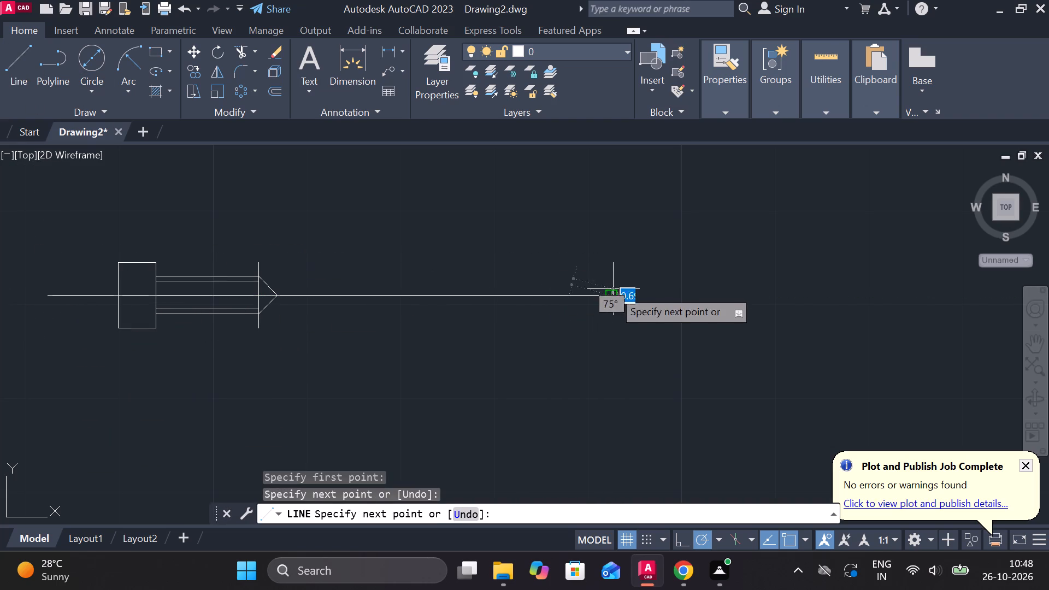
key(Escape)
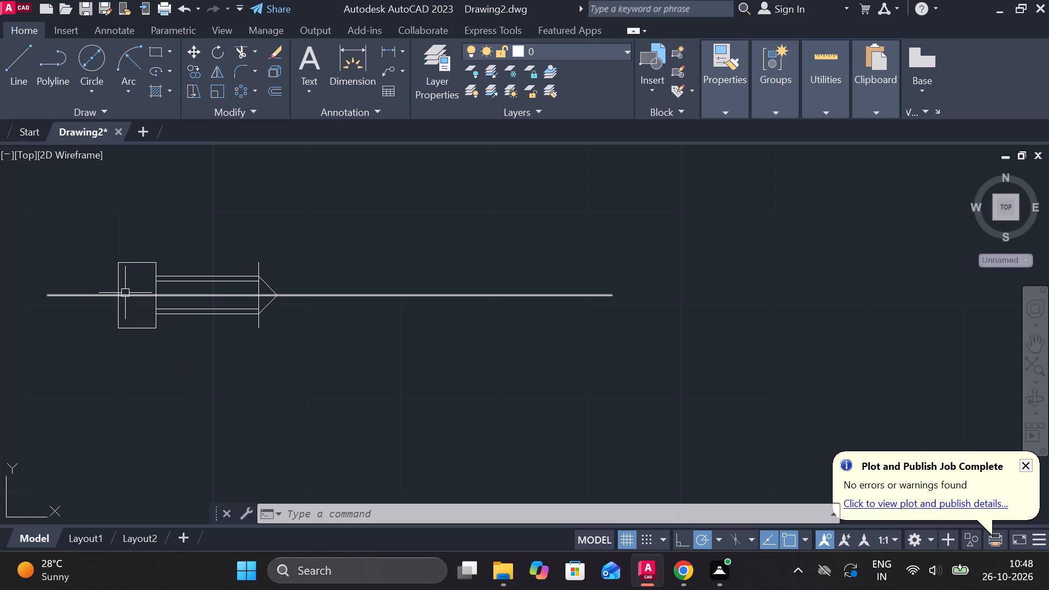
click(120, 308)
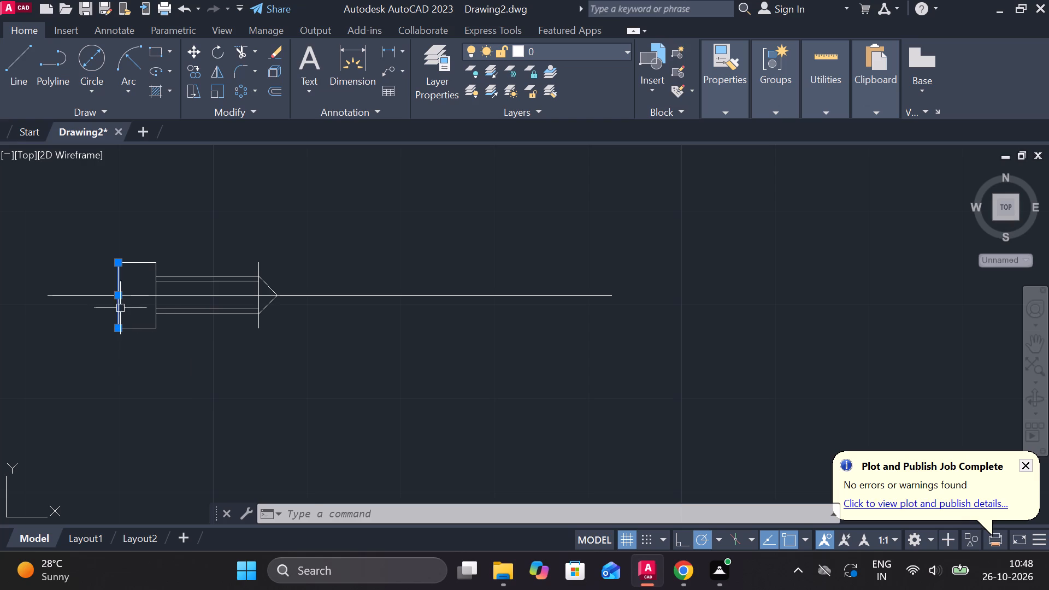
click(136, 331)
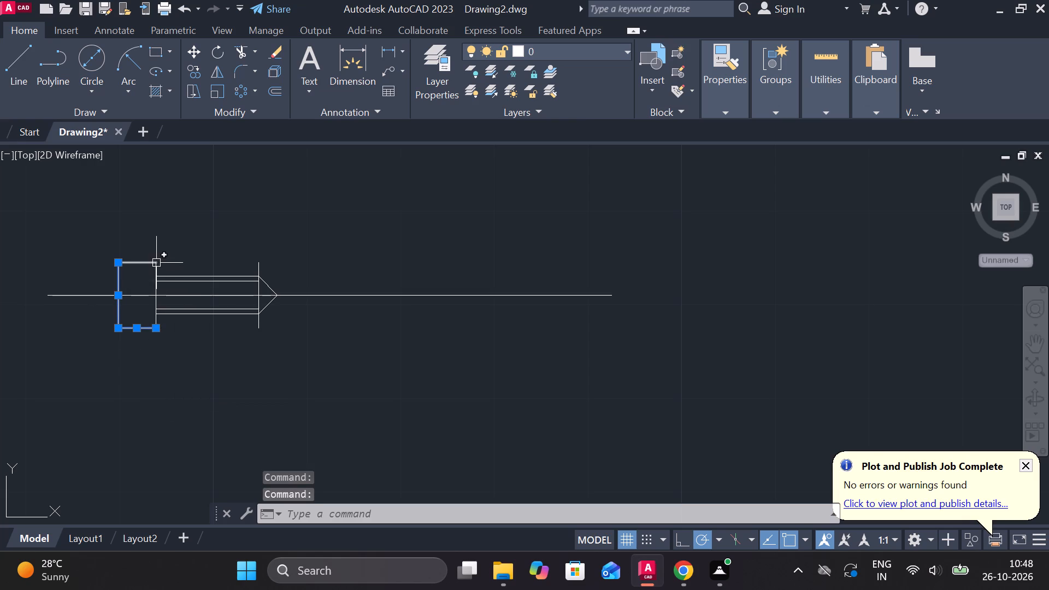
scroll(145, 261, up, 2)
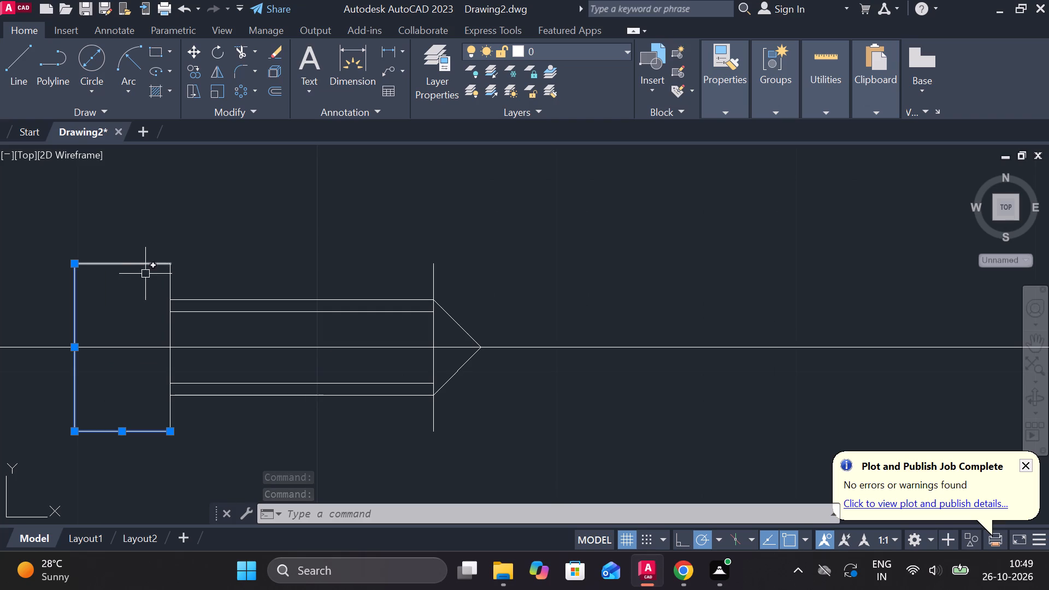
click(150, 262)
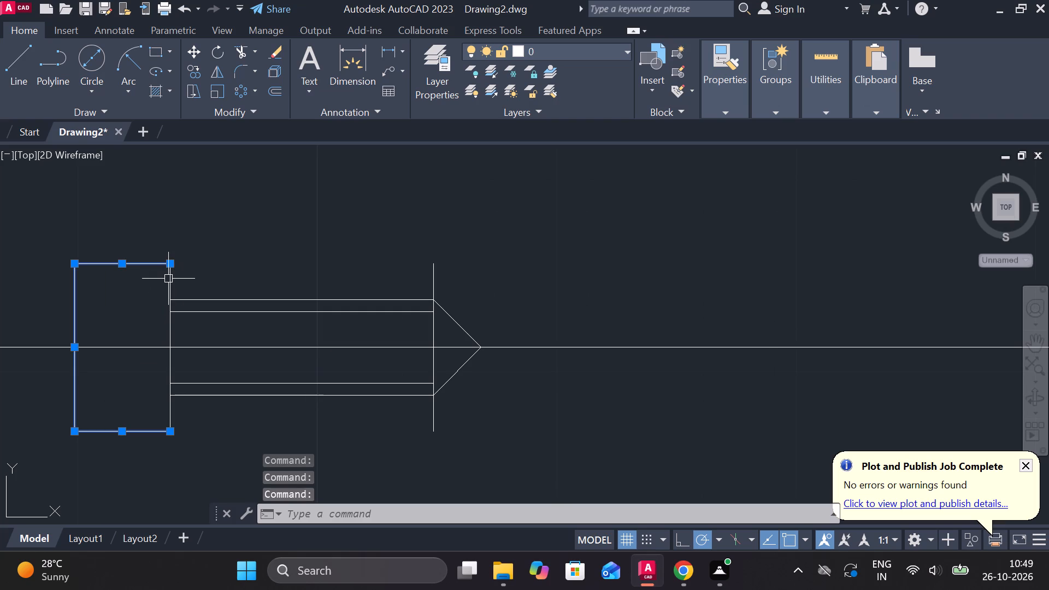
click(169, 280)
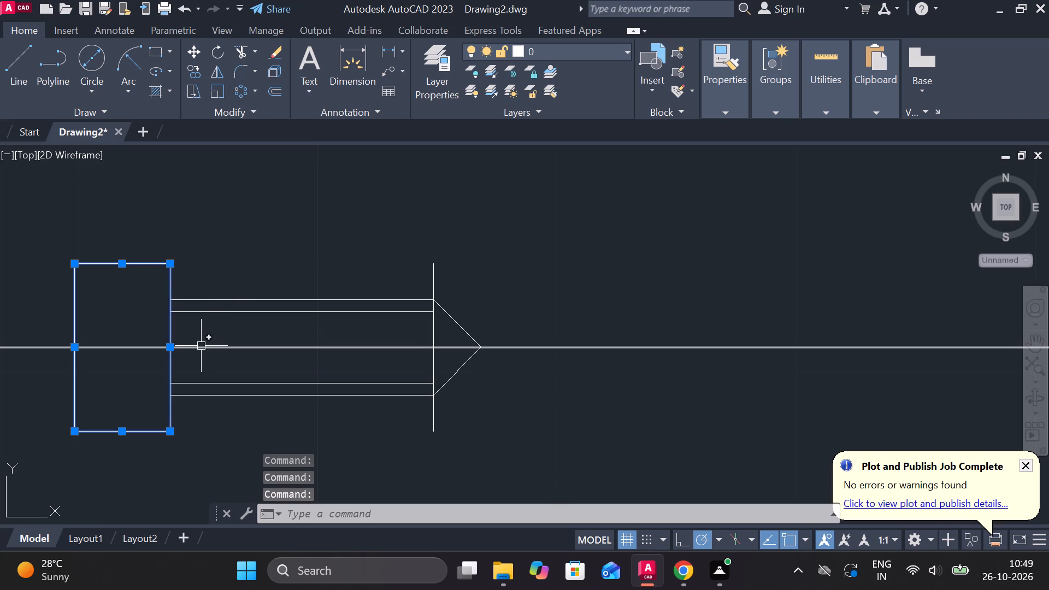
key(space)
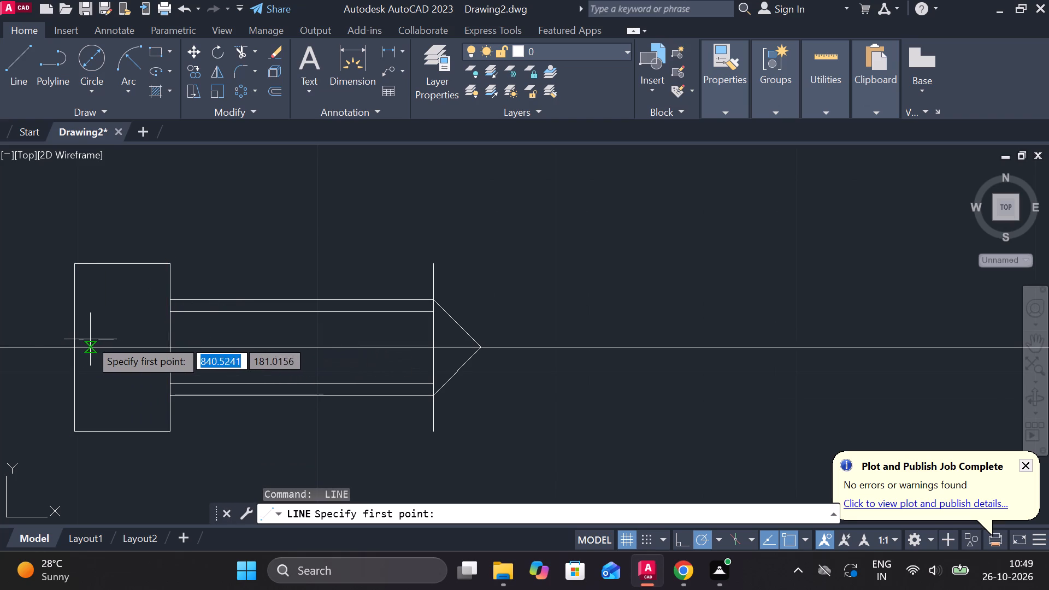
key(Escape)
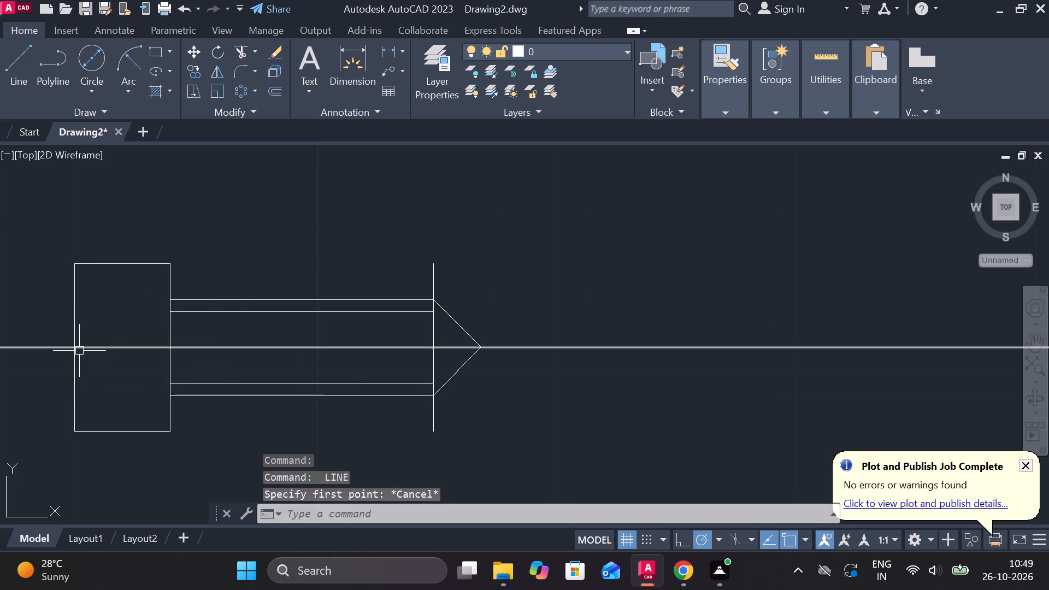
Copy the four lines of the head rectangle along the centre line to a clear spot beyond the pointed tip.
click(75, 322)
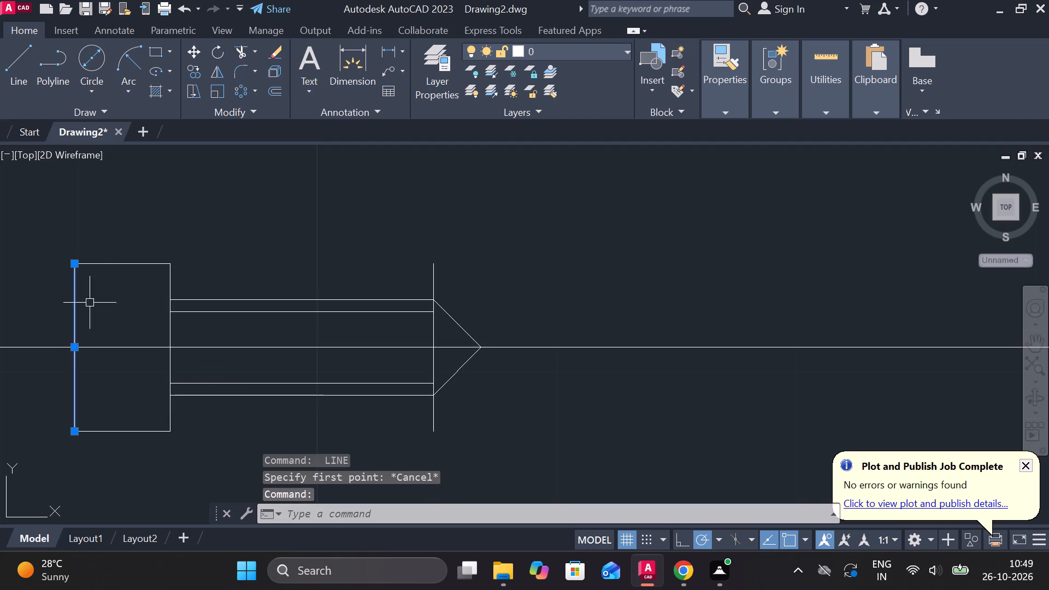
click(125, 264)
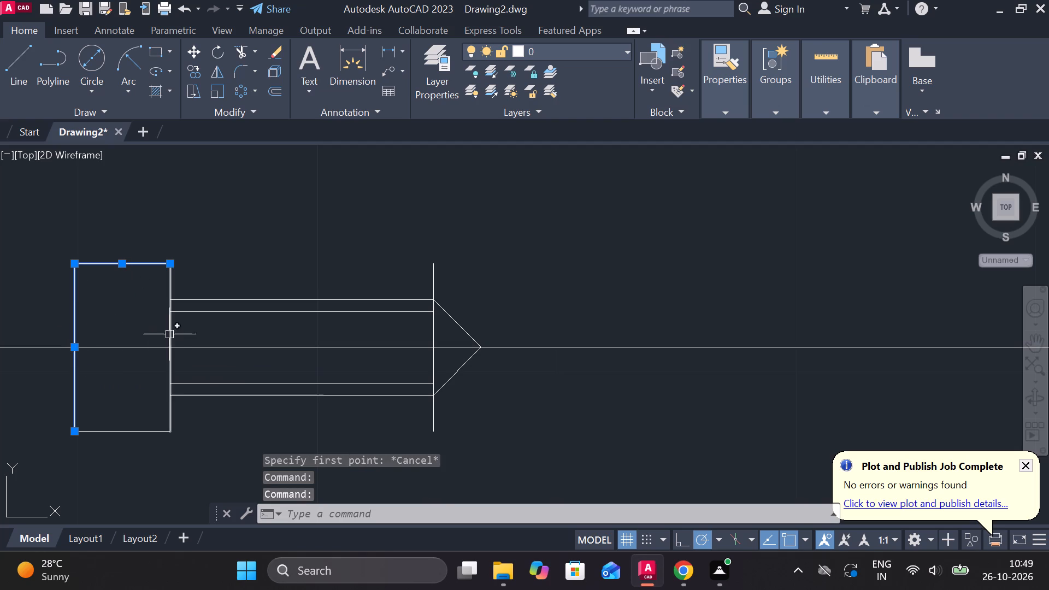
click(170, 333)
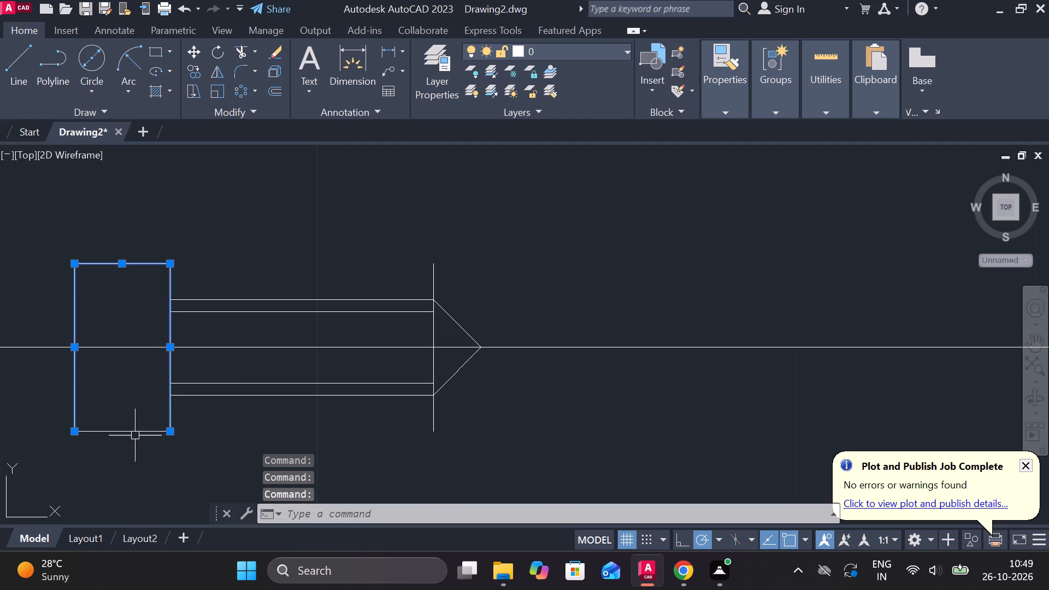
click(135, 430)
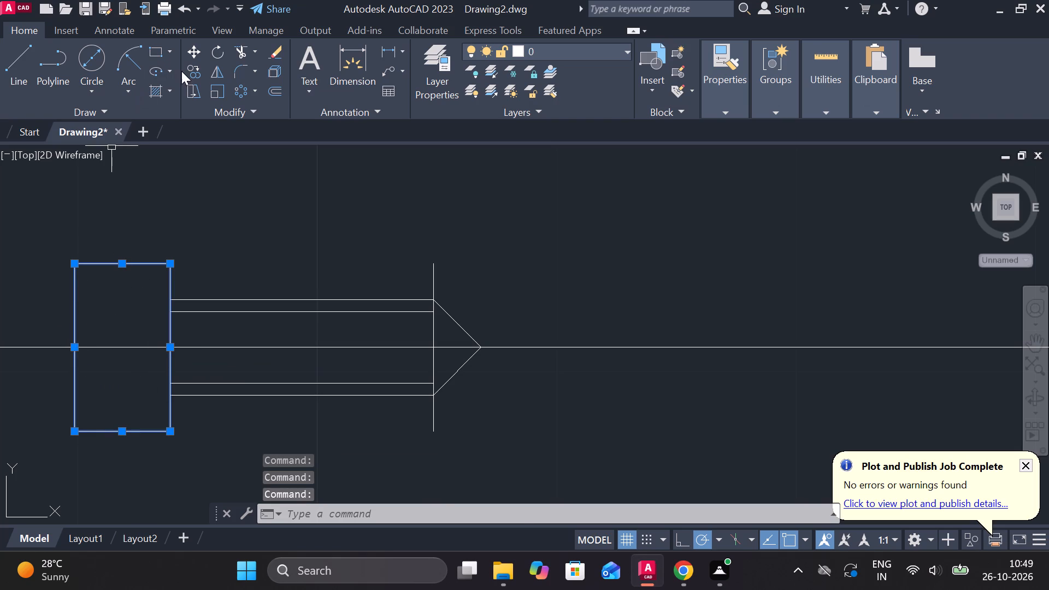
click(202, 68)
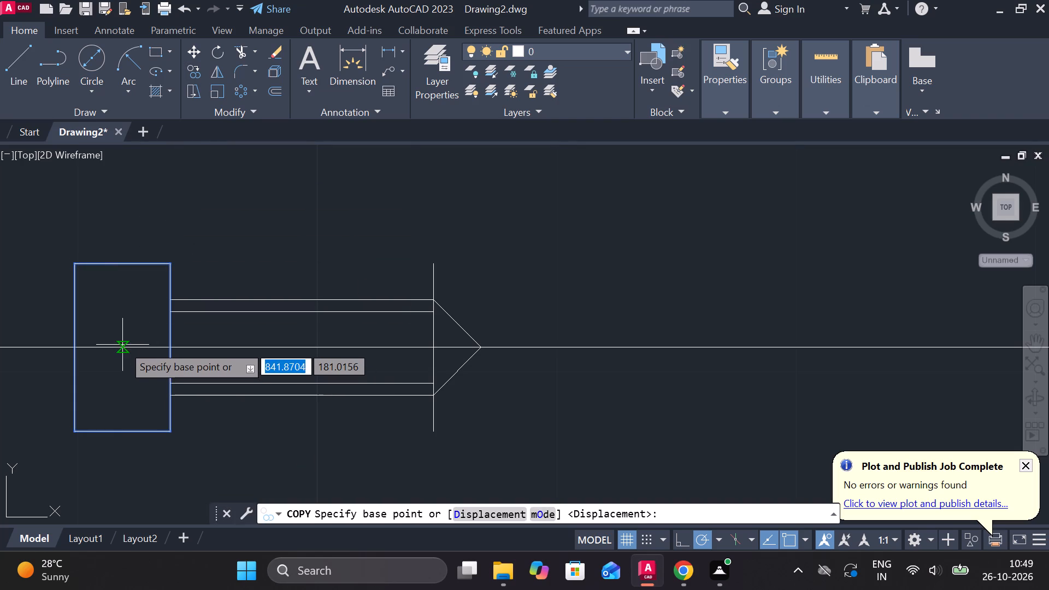
click(122, 345)
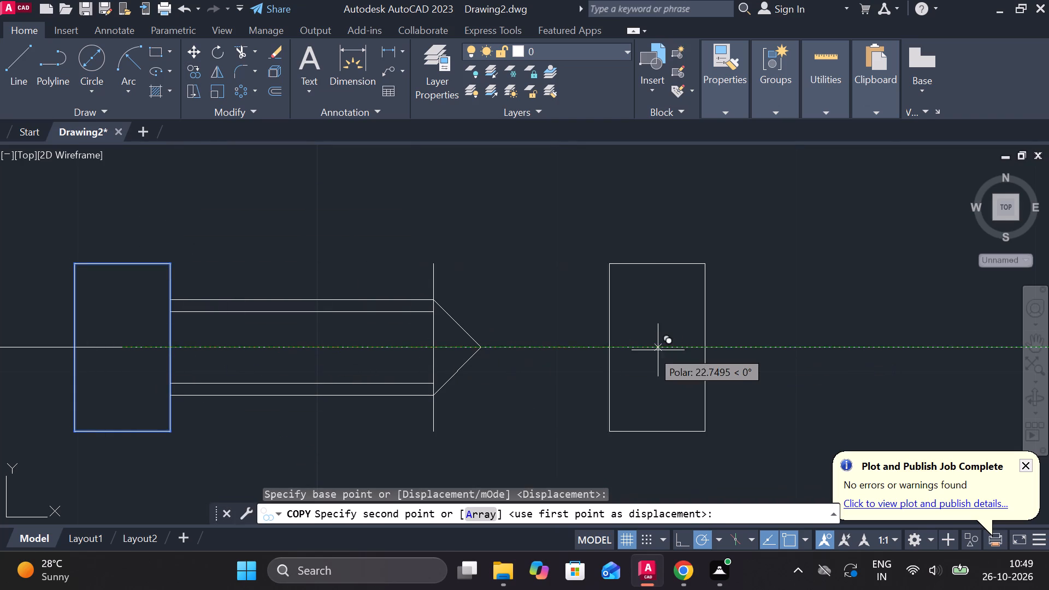
click(646, 344)
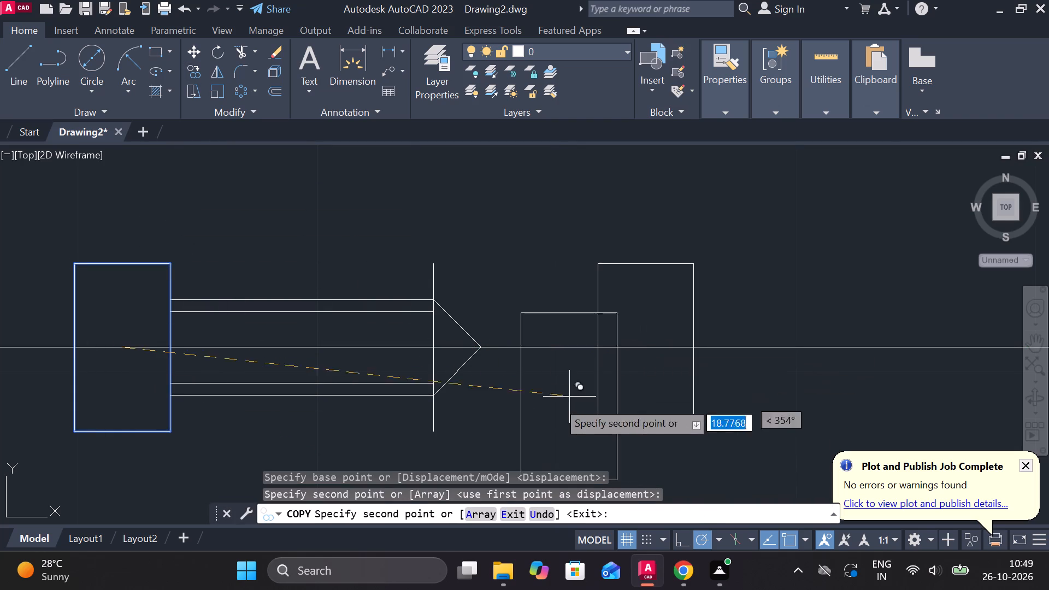
key(Escape)
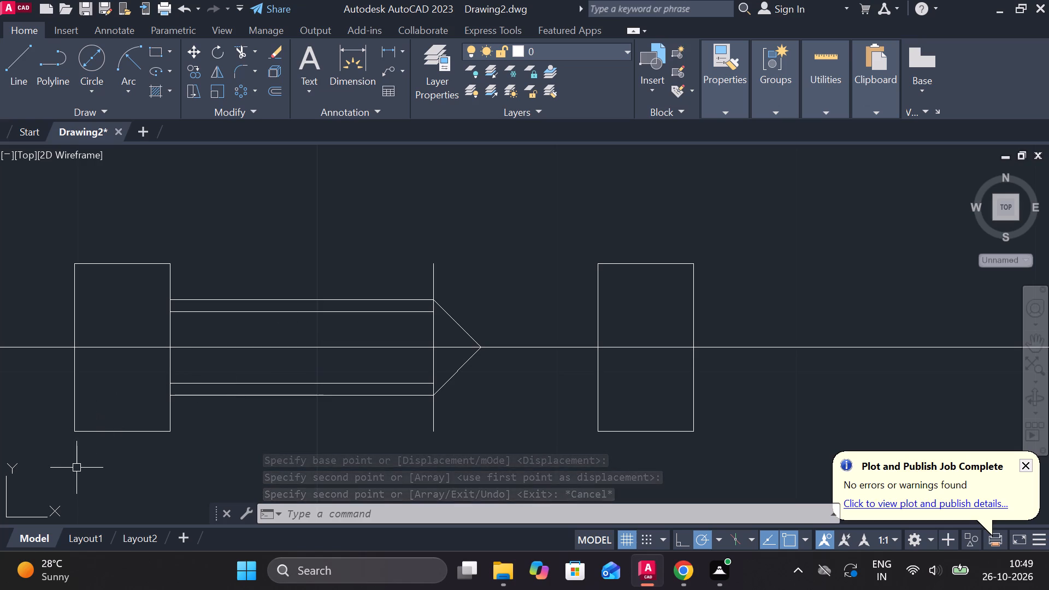
Draw a circle of diameter 4 centred on the centre line, to the right of the copied rectangle.
scroll(67, 444, down, 1)
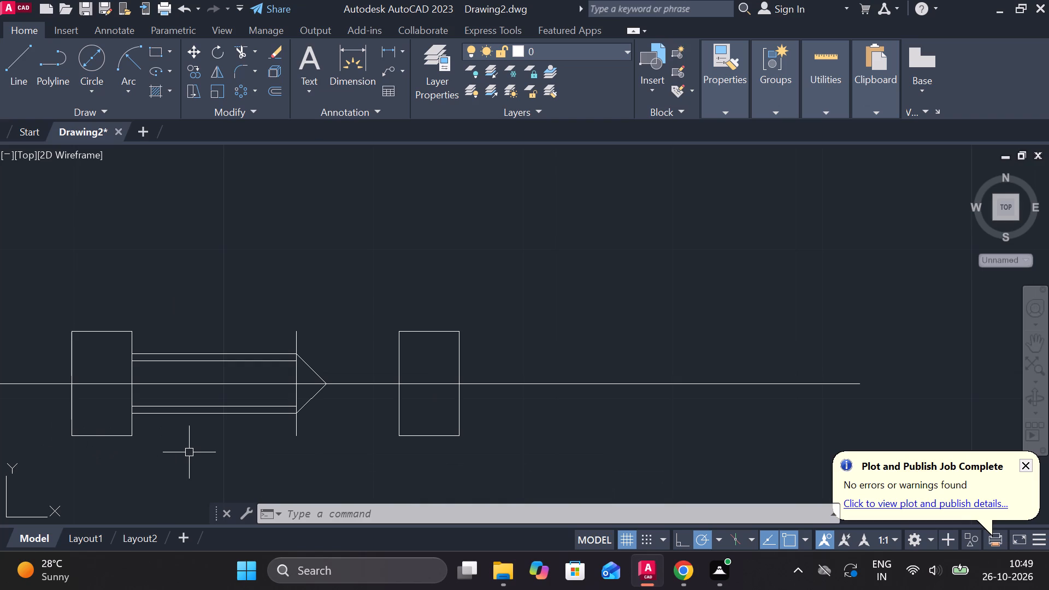
click(91, 57)
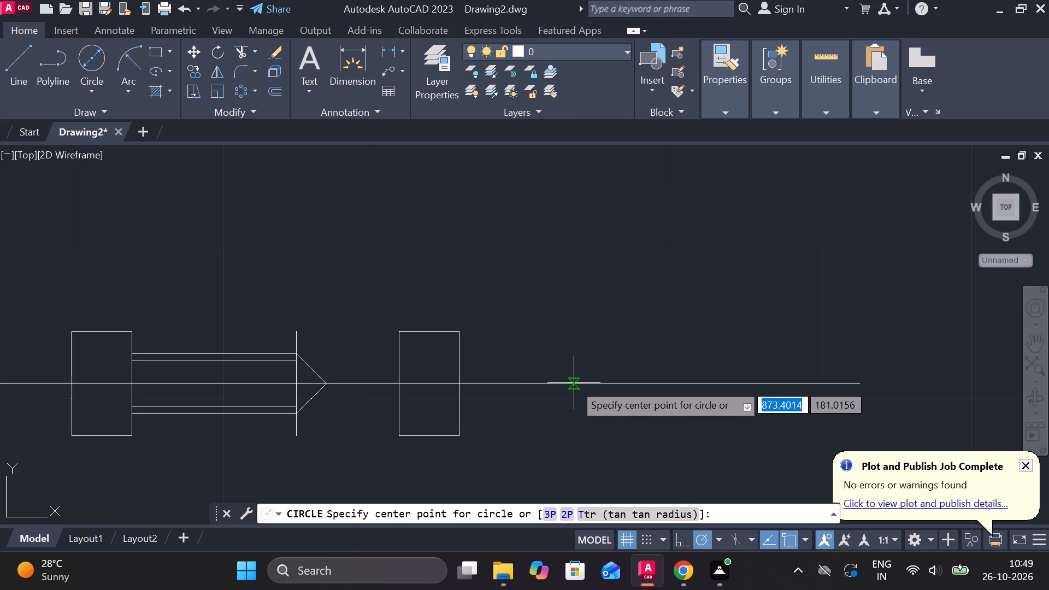
click(574, 383)
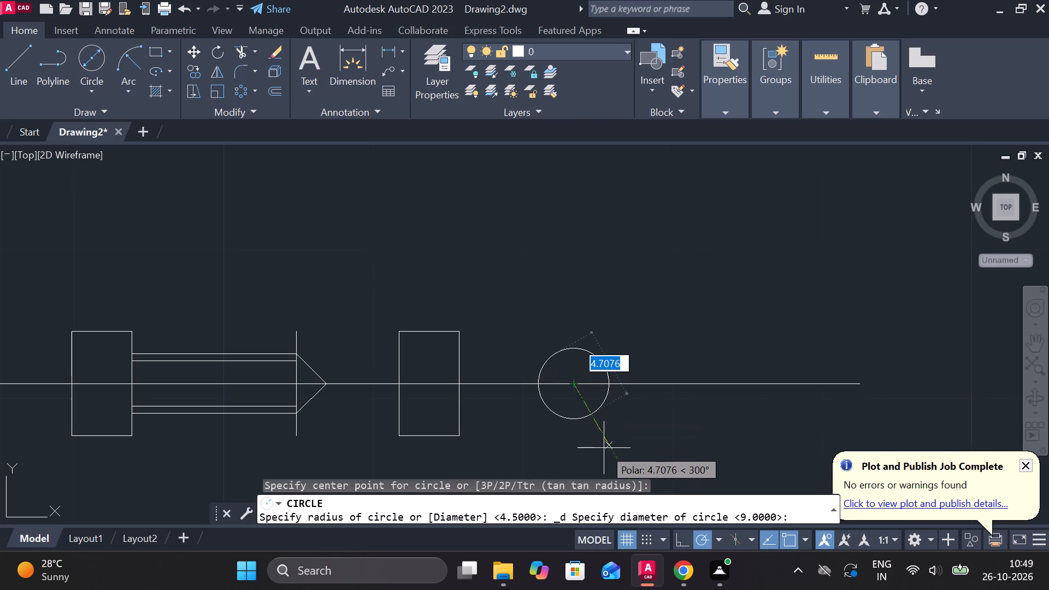
key(4)
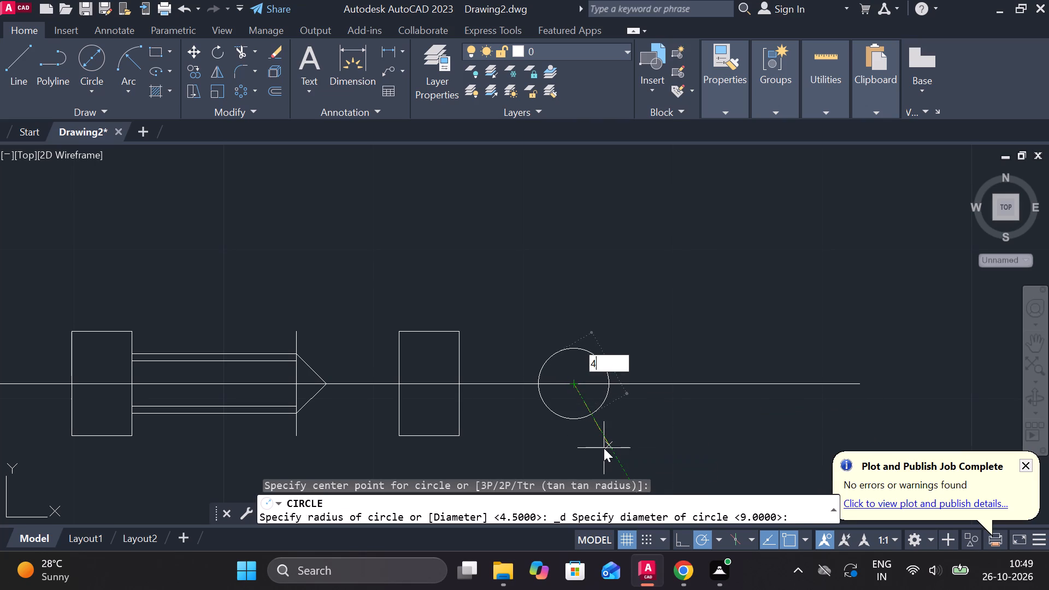
key(Return)
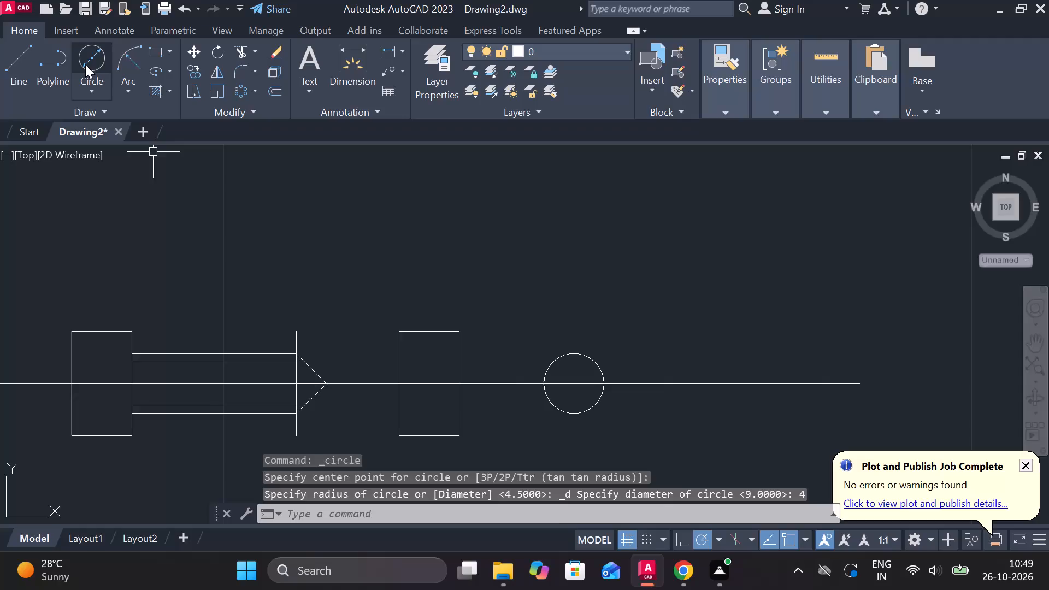
Draw a circle of diameter 7 concentric with the diameter 4 circle on the centre line.
click(87, 64)
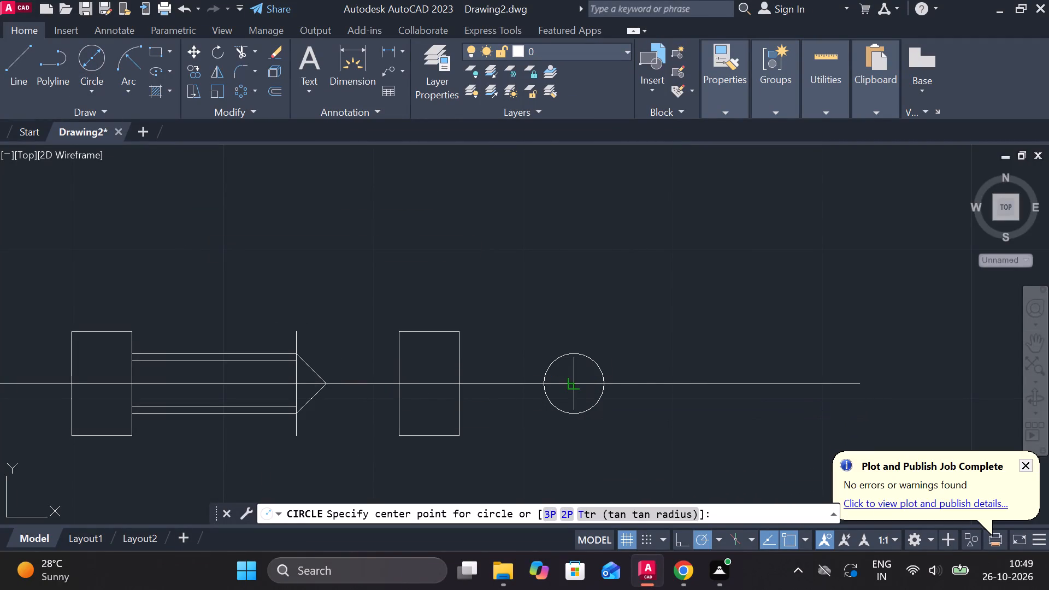
click(576, 387)
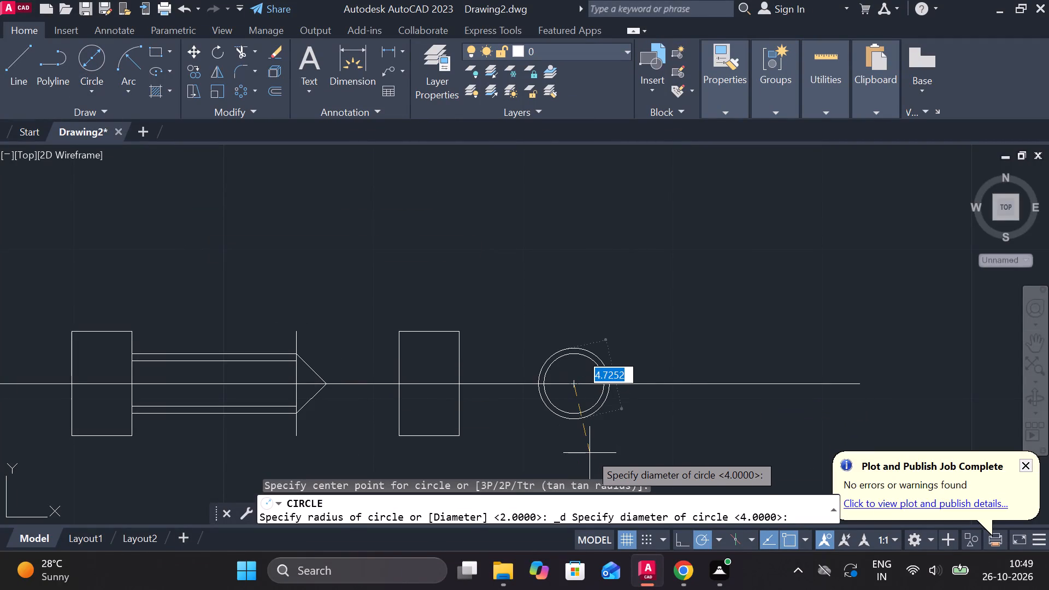
key(7)
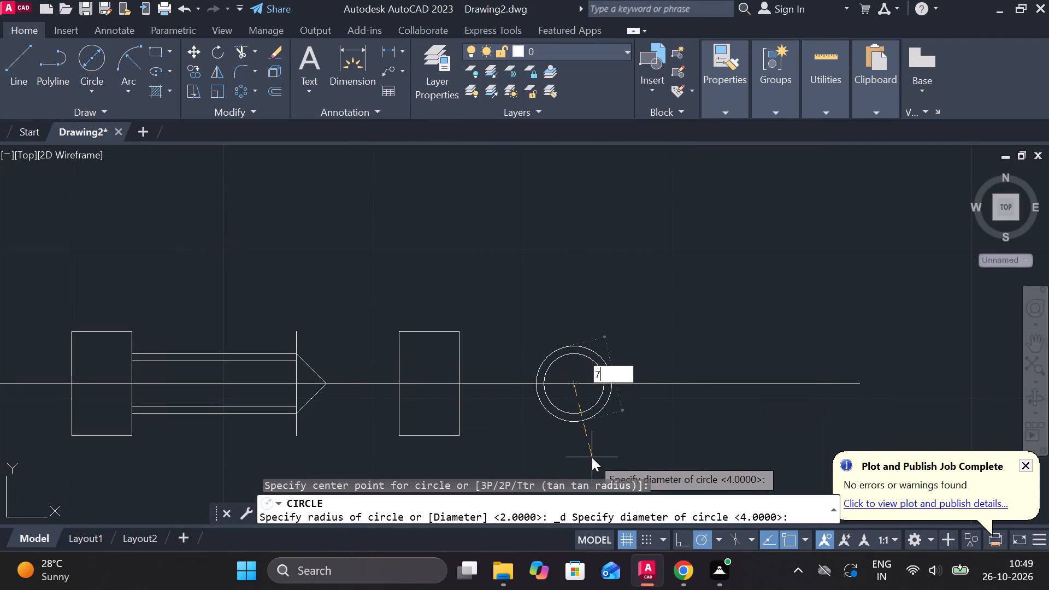
key(Return)
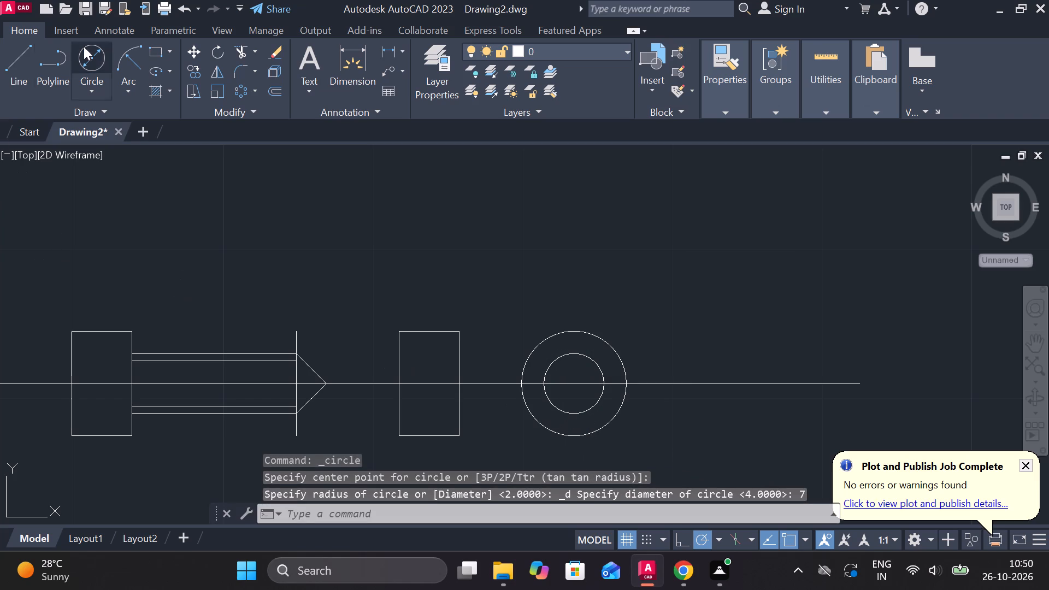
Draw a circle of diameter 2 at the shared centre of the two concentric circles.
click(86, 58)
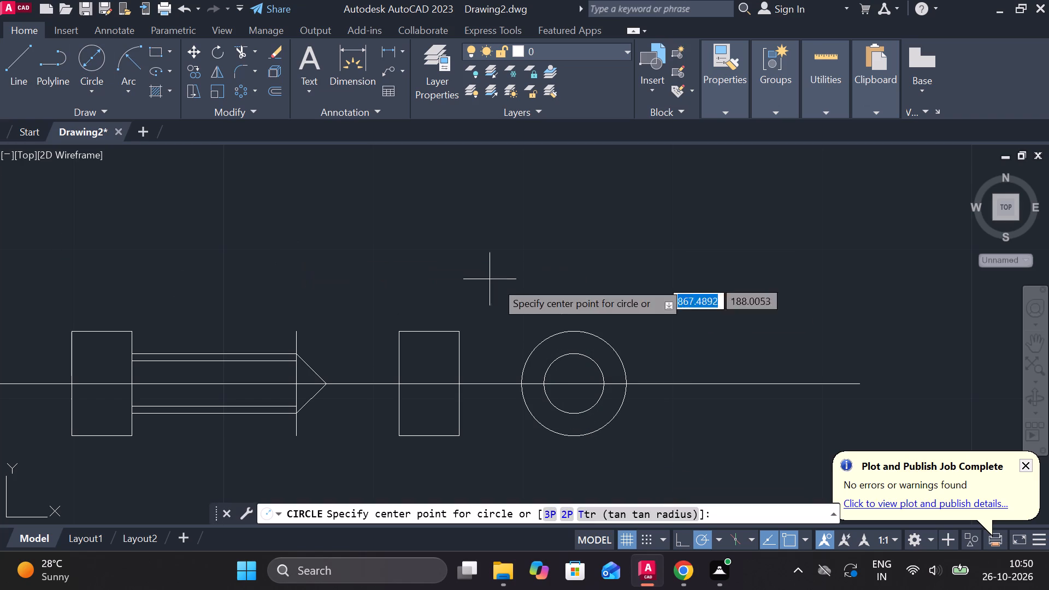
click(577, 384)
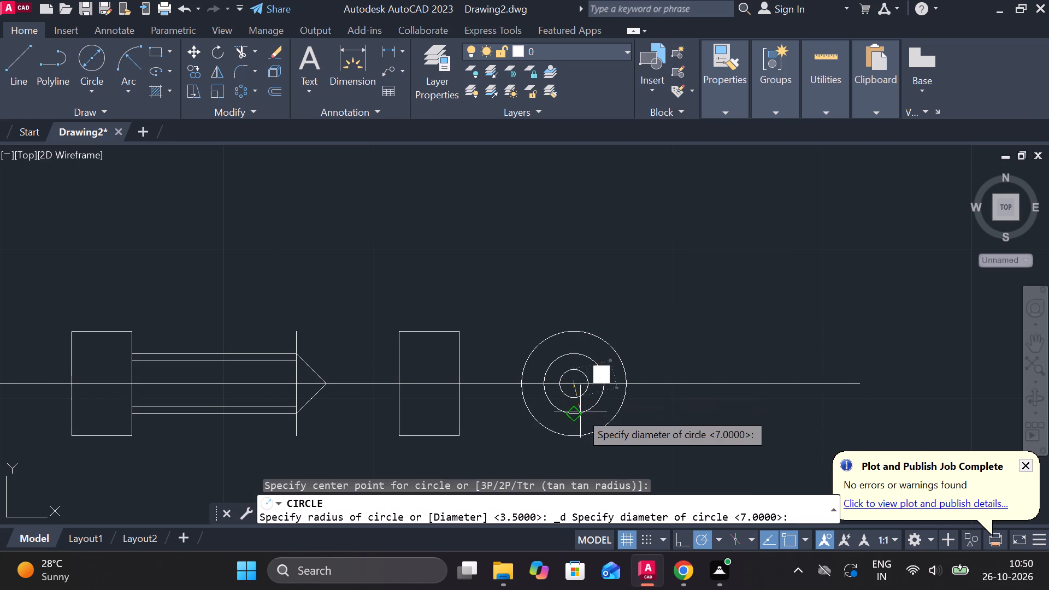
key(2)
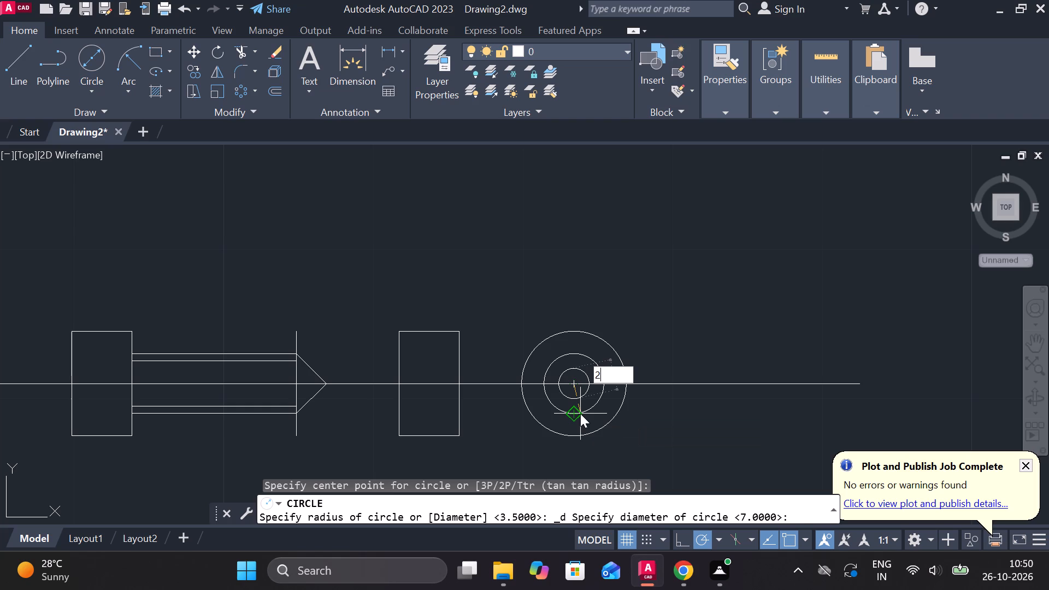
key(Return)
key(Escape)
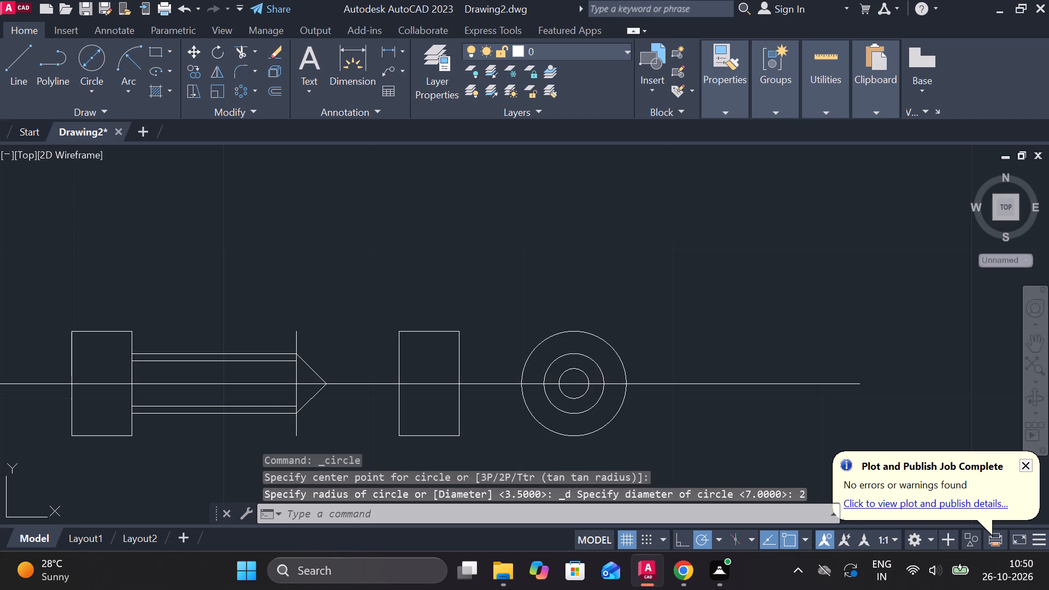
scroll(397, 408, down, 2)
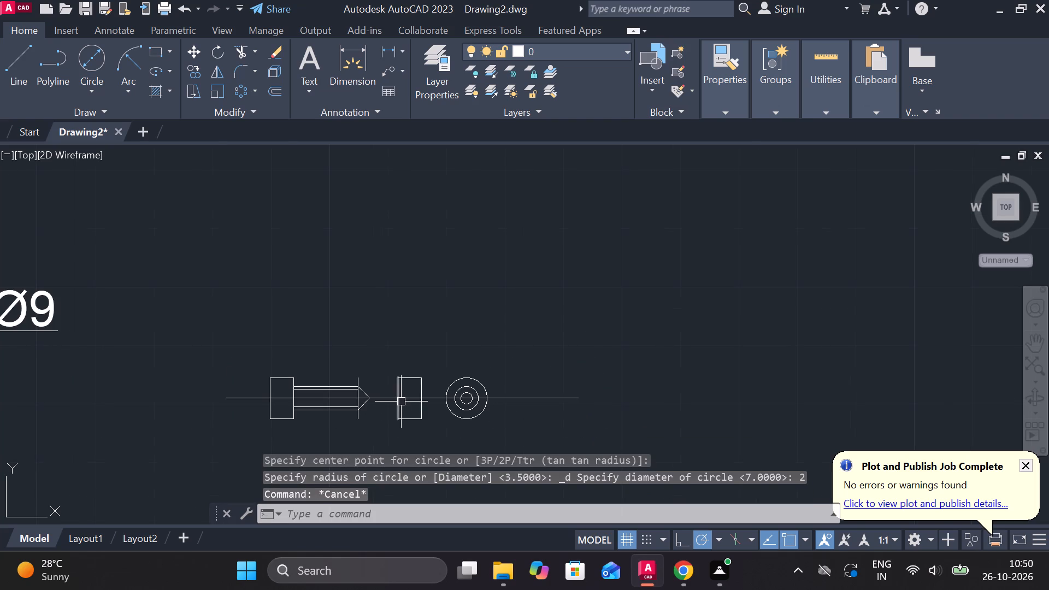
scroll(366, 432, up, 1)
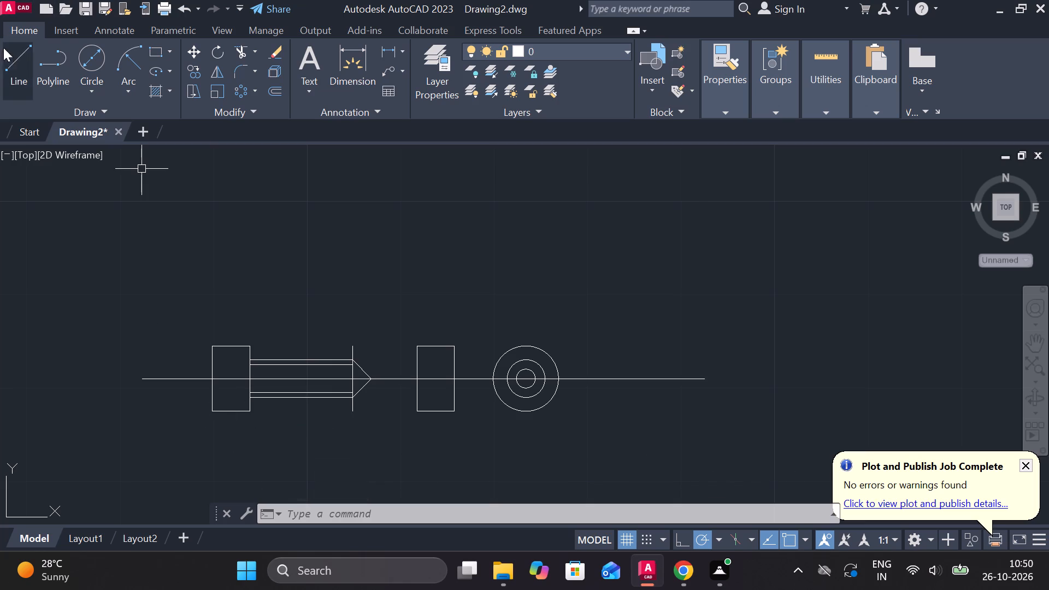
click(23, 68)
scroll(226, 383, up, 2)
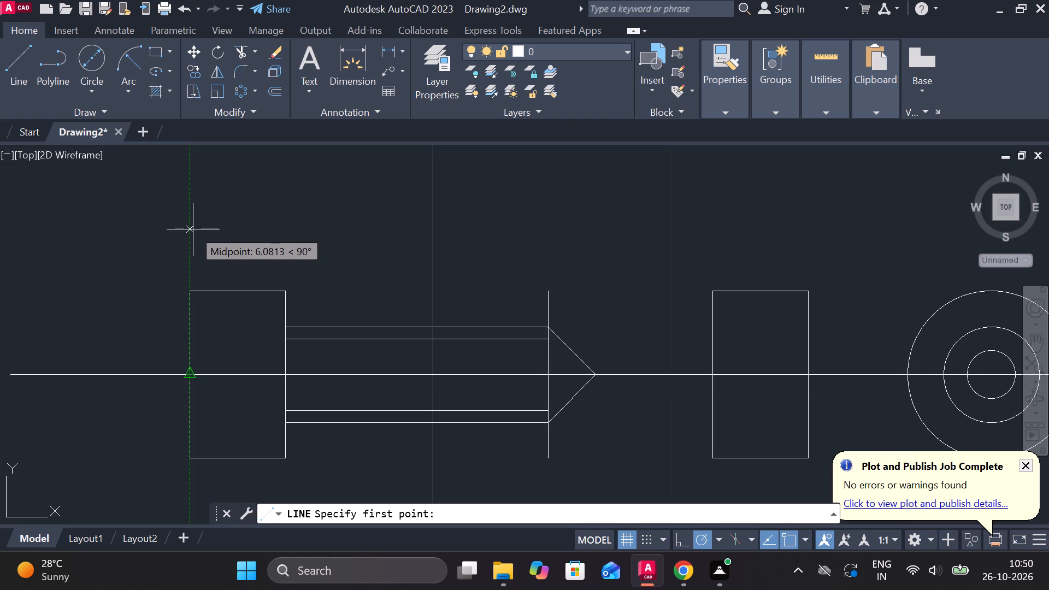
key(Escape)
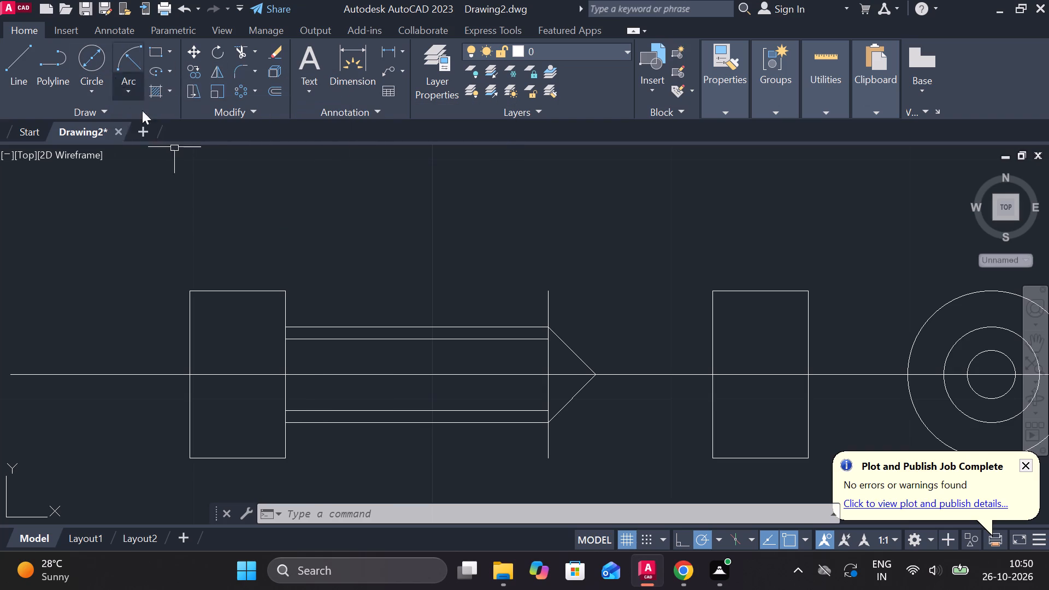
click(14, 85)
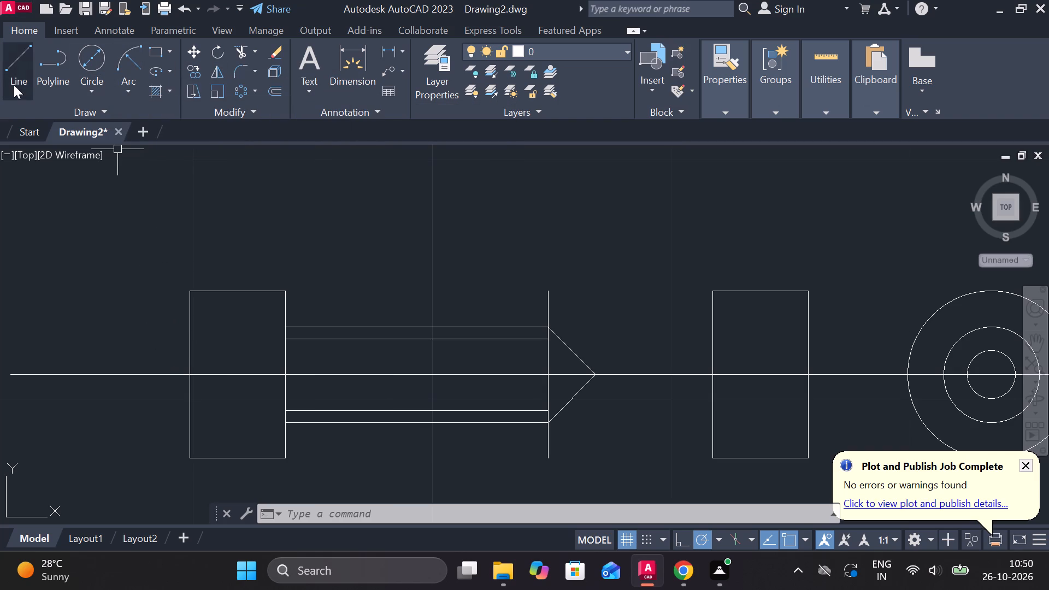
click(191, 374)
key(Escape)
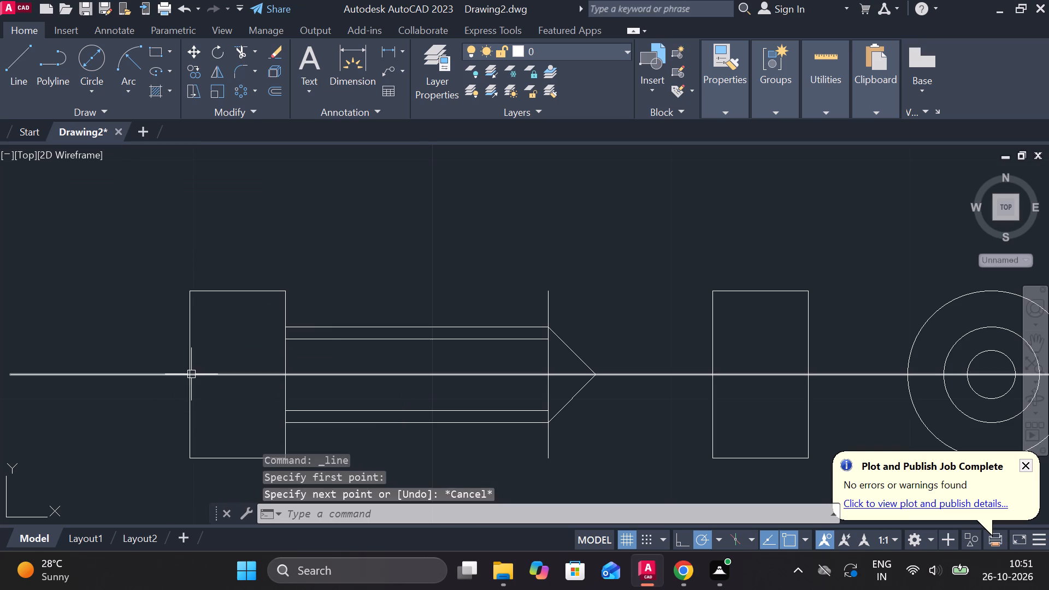
Draw a slot 2 long and 1 high into the pin head from its outer edge, starting 0.5 above the centre line.
click(11, 64)
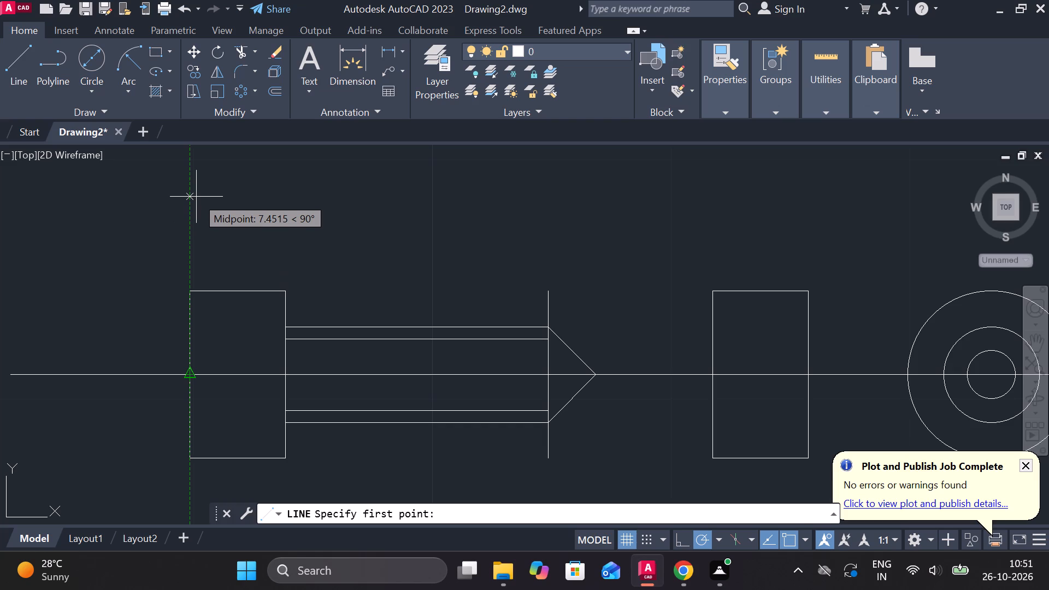
text(0.)
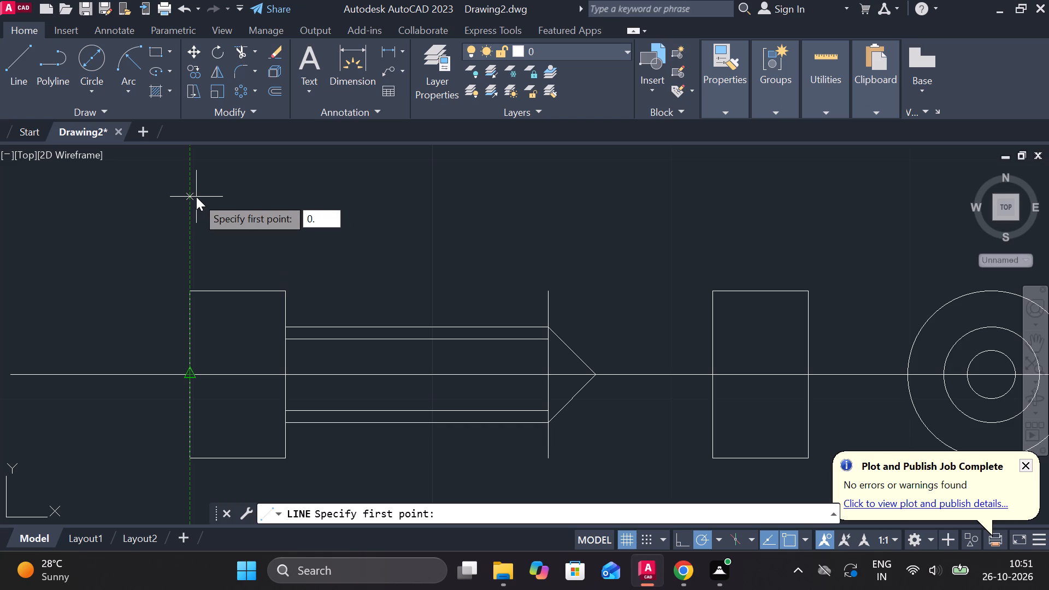
key(5)
key(Return)
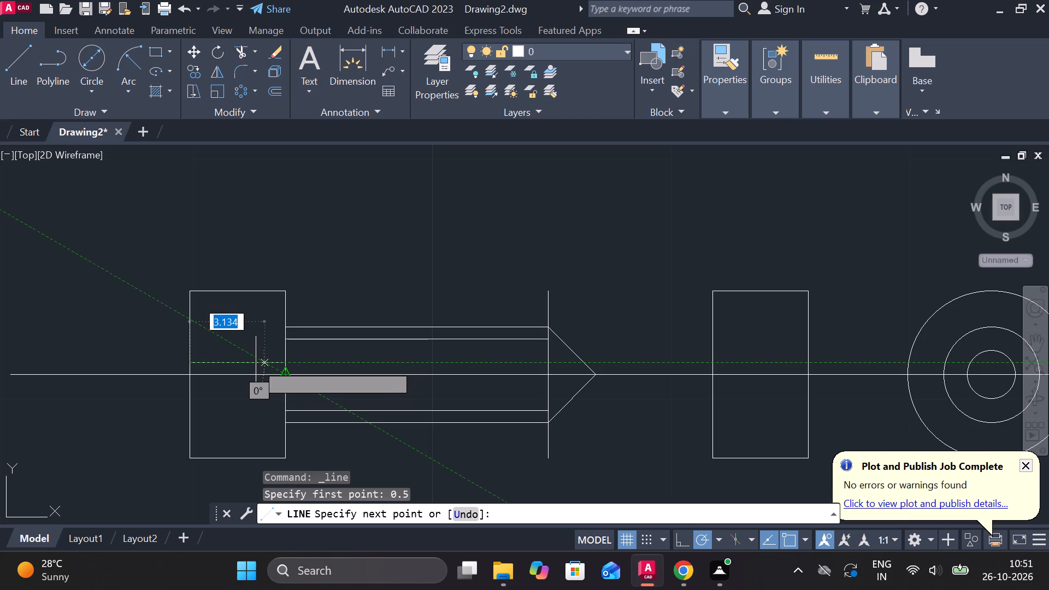
key(2)
key(Return)
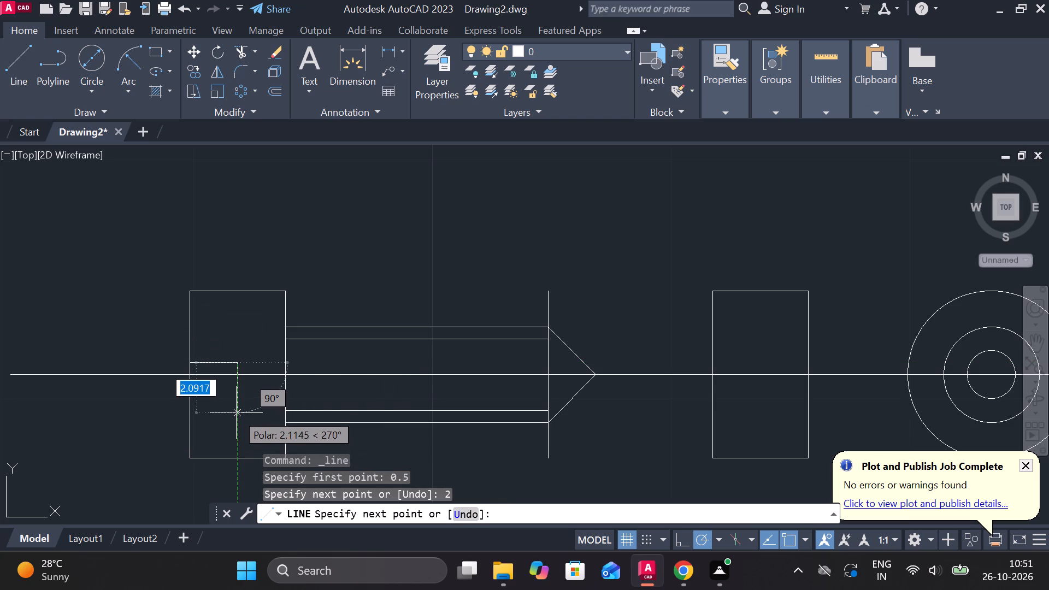
key(1)
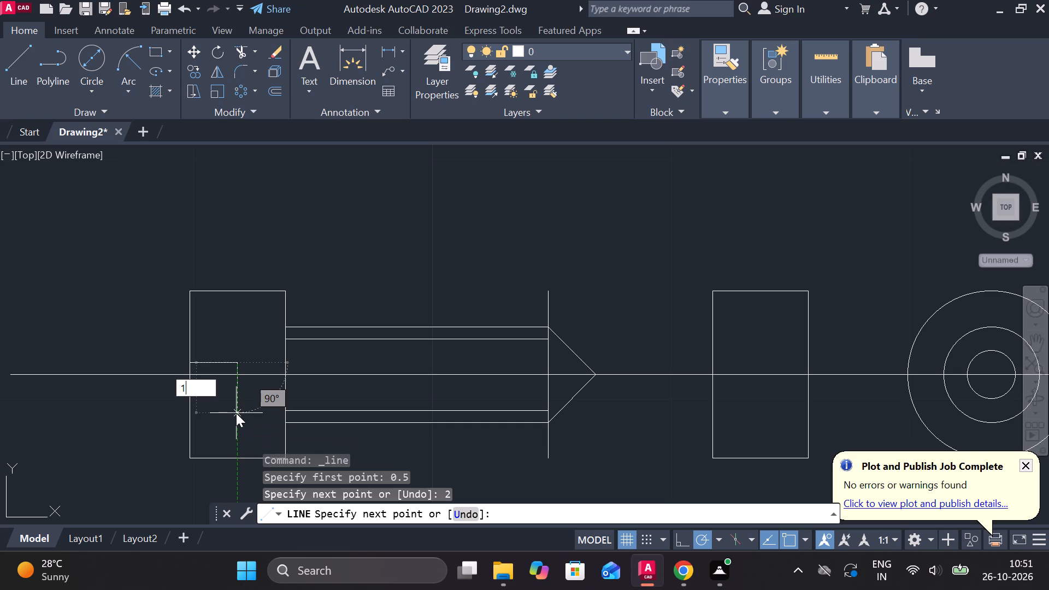
key(Return)
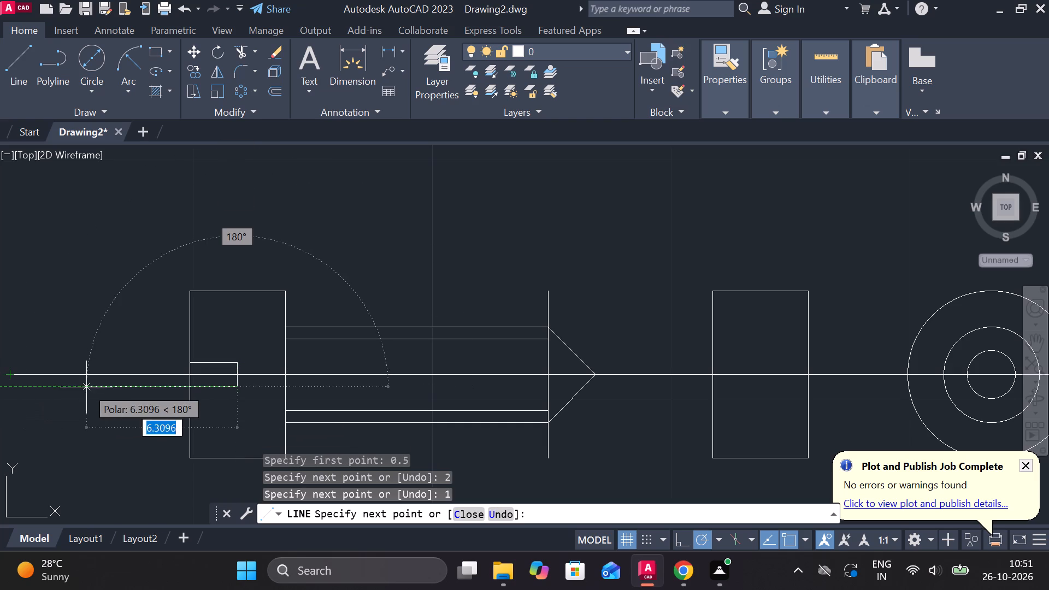
key(2)
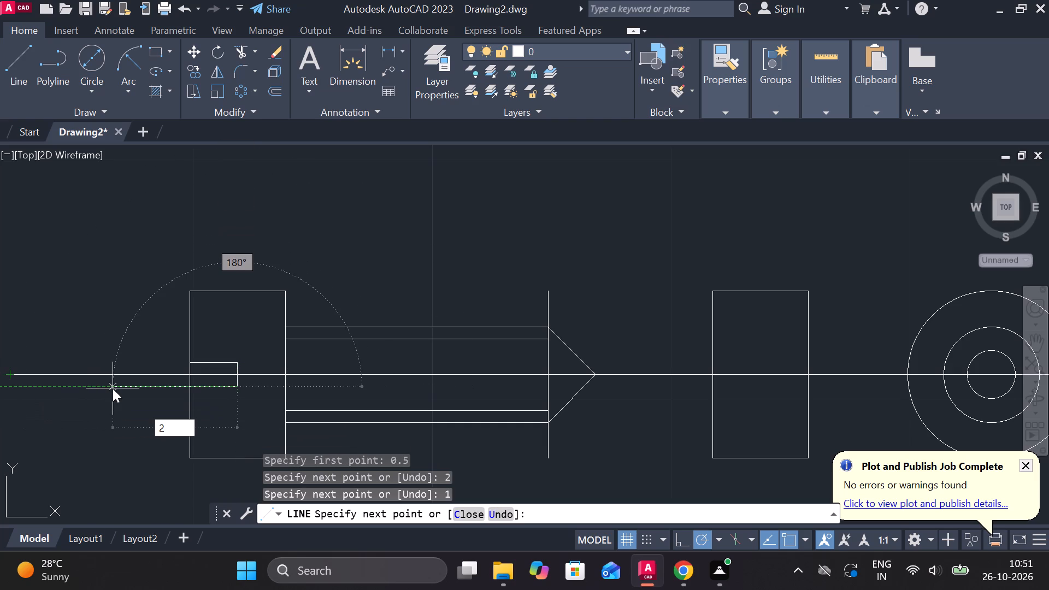
key(Return)
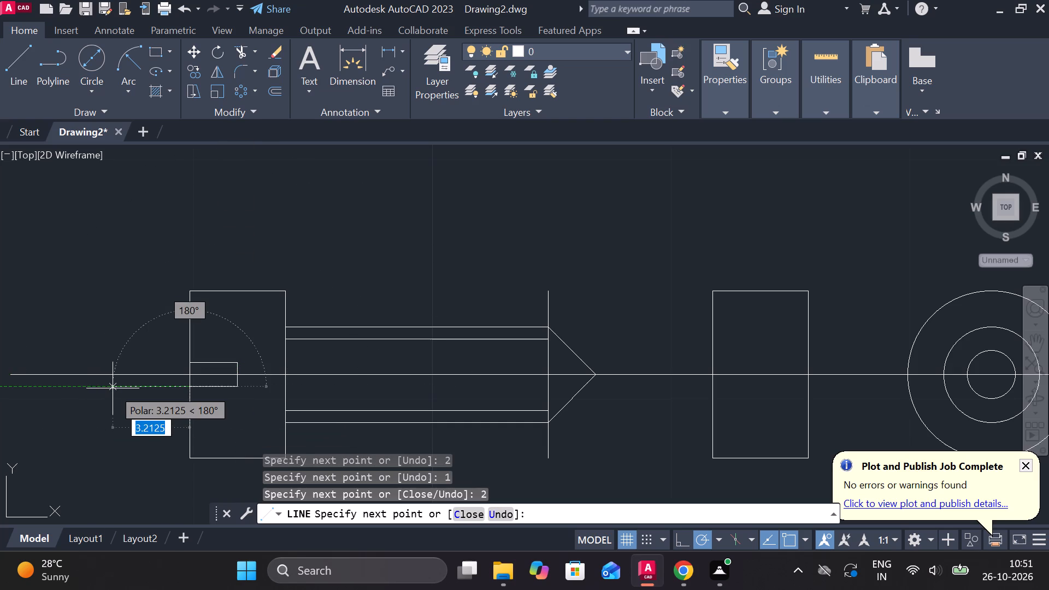
key(Escape)
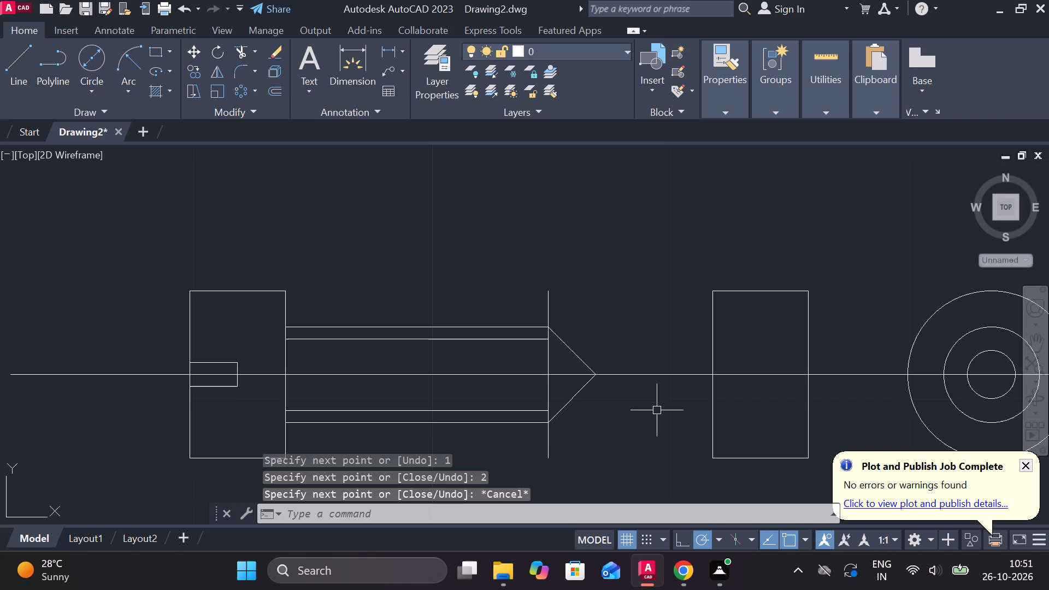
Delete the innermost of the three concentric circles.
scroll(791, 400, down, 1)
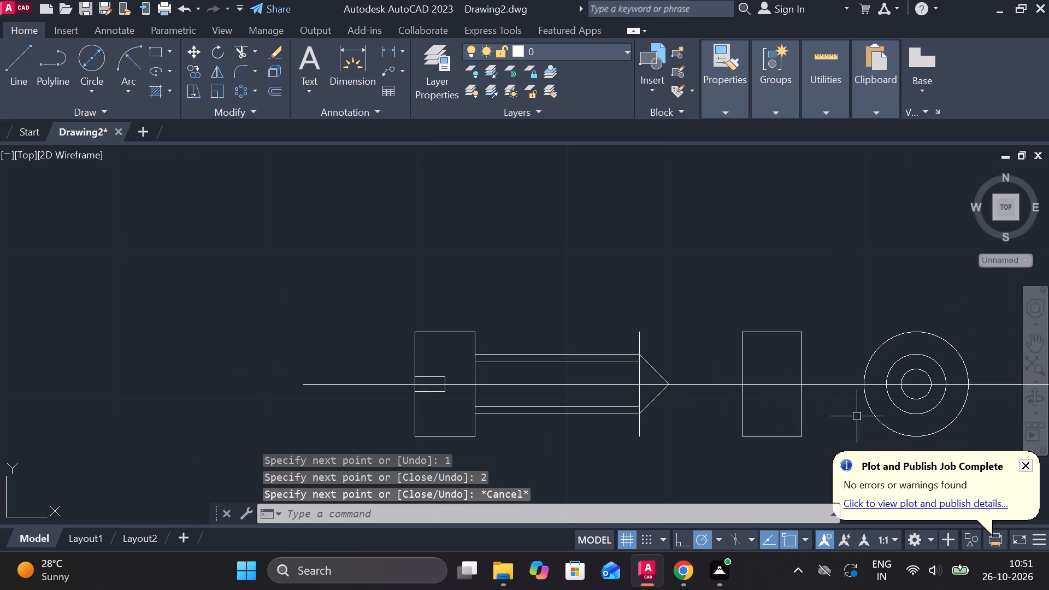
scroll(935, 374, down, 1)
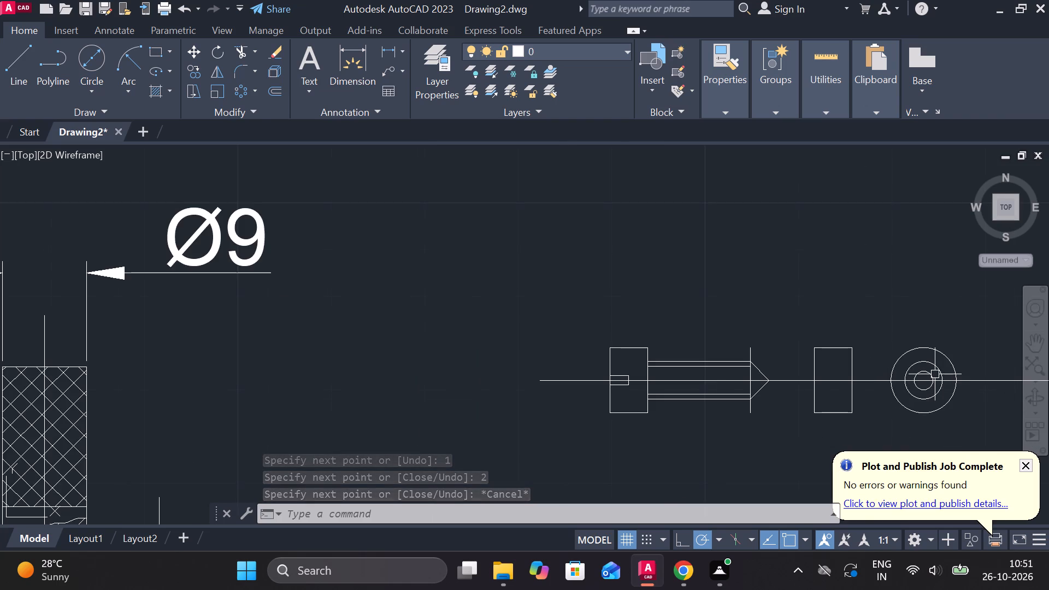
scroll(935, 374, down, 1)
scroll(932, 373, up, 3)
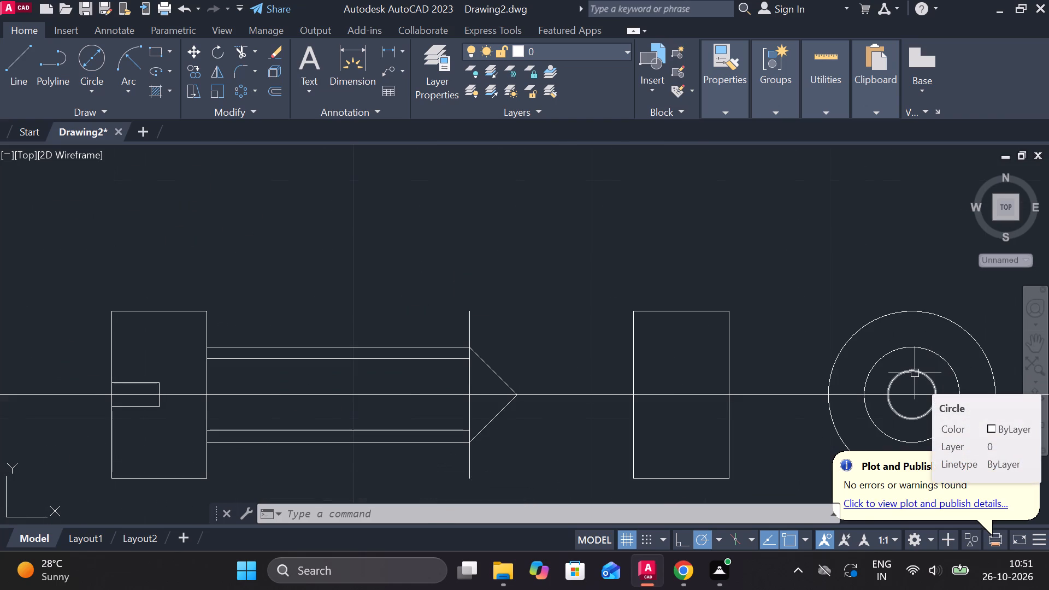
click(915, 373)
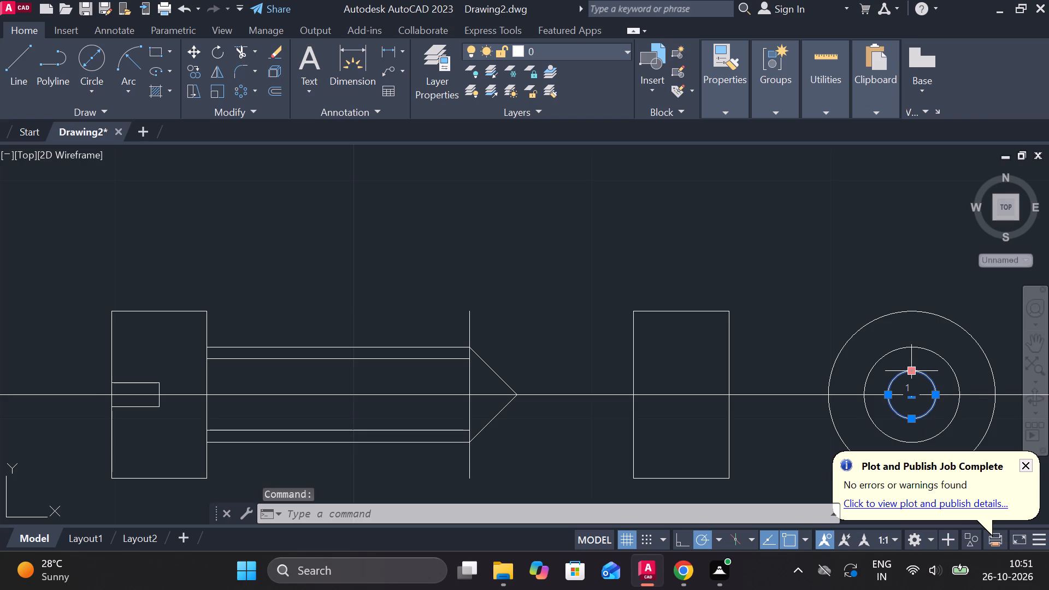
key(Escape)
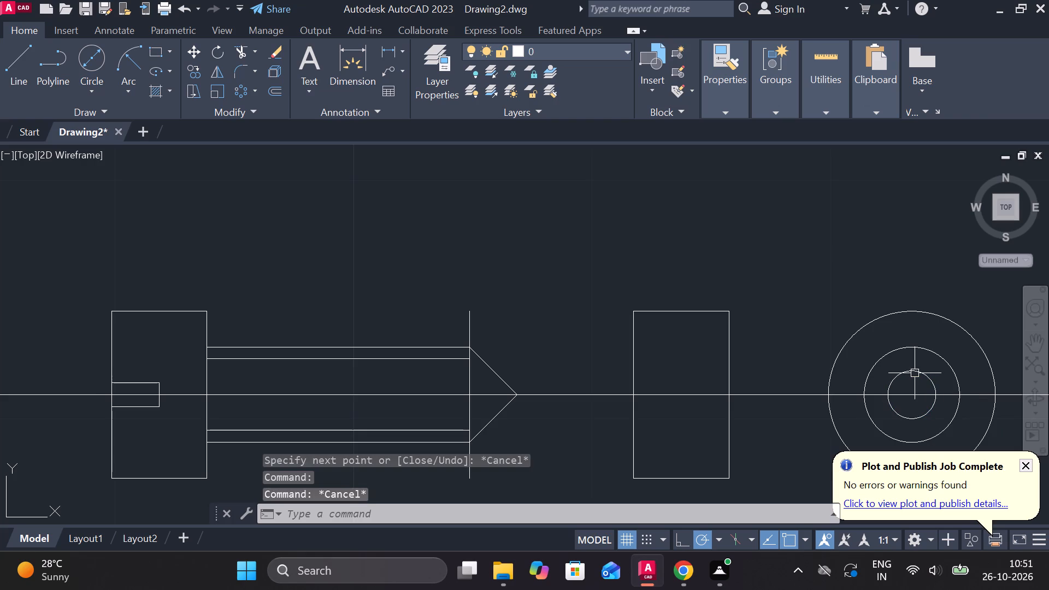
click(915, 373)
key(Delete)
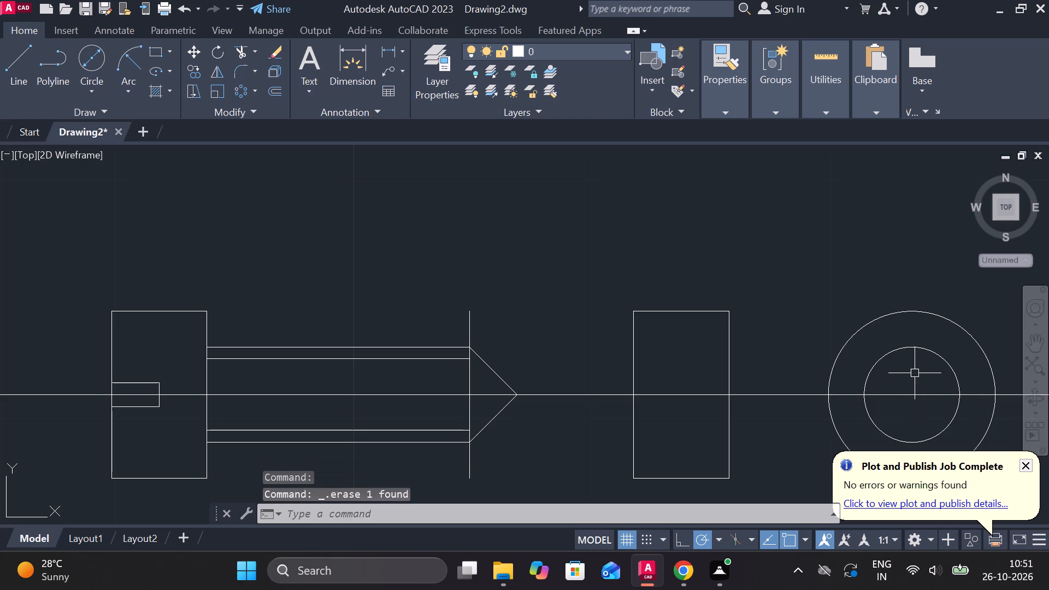
Draw a circle of diameter 1 at the centre of the two remaining concentric circles.
click(84, 62)
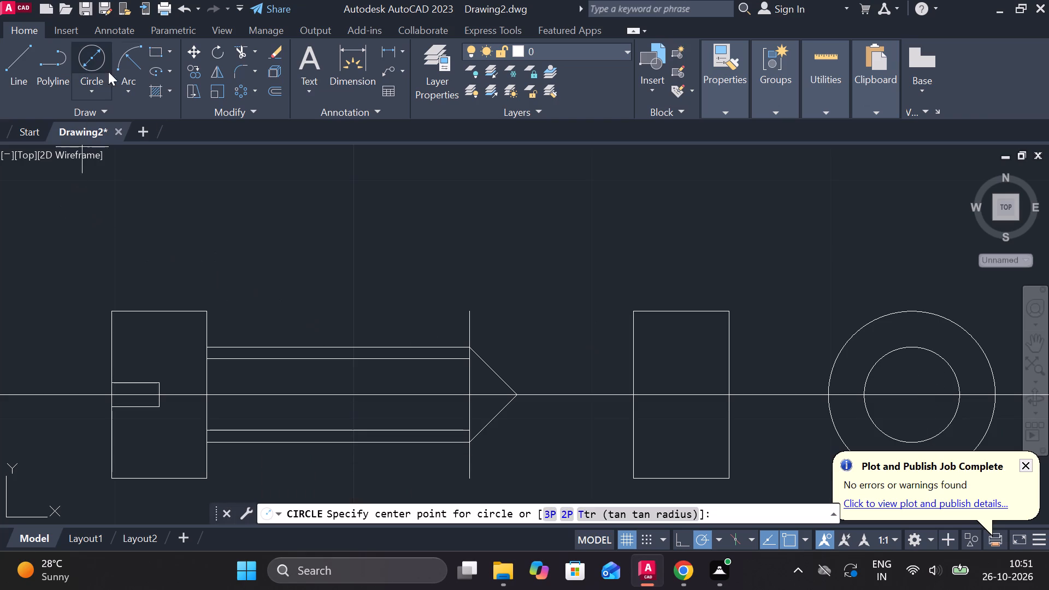
click(910, 396)
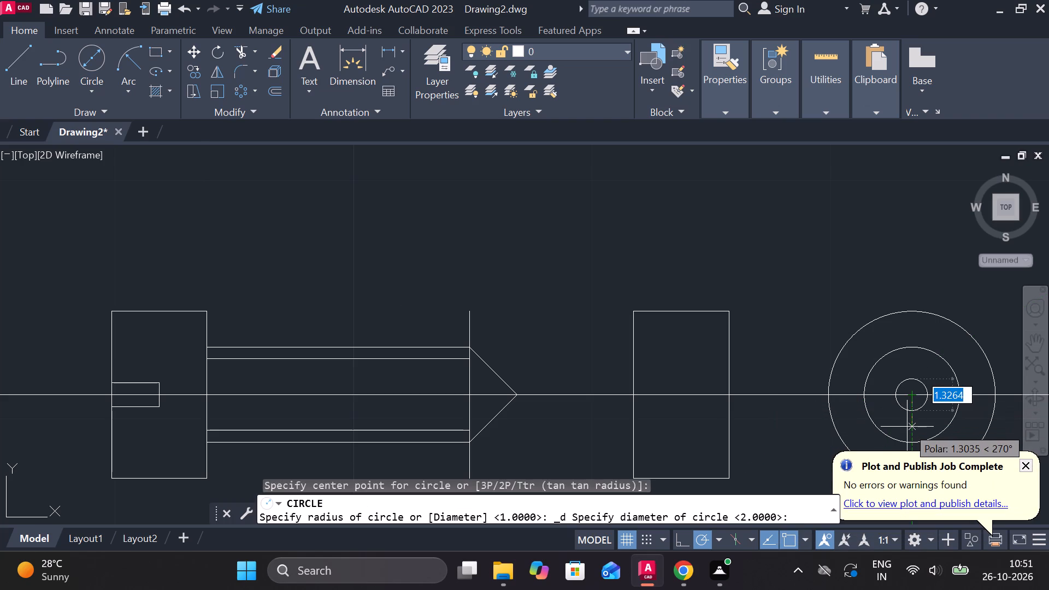
key(1)
key(Return)
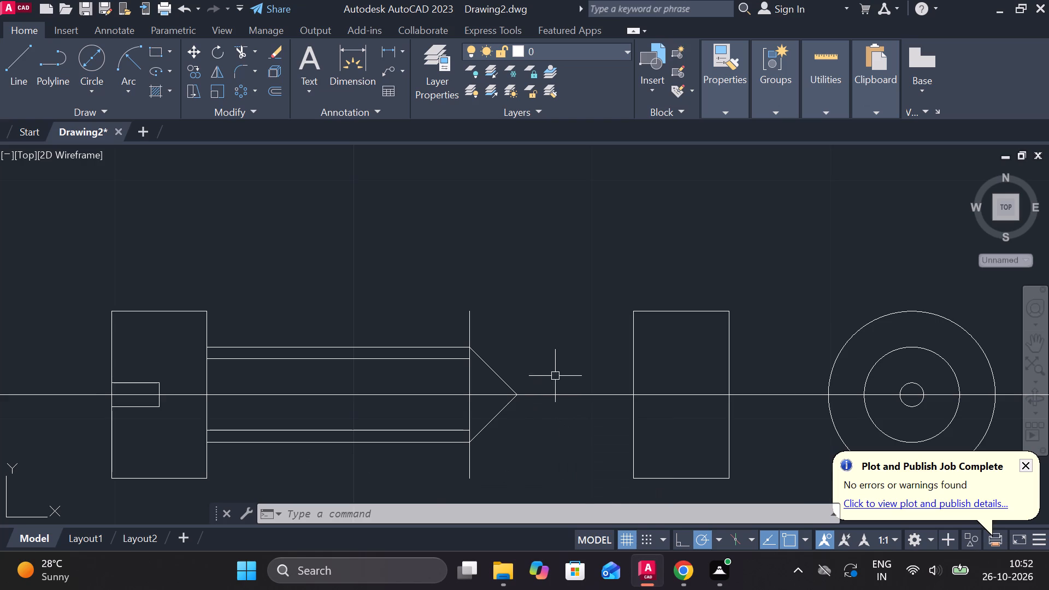
Load the DASHED linetype from acadiso.lin into the drawing.
scroll(560, 372, down, 1)
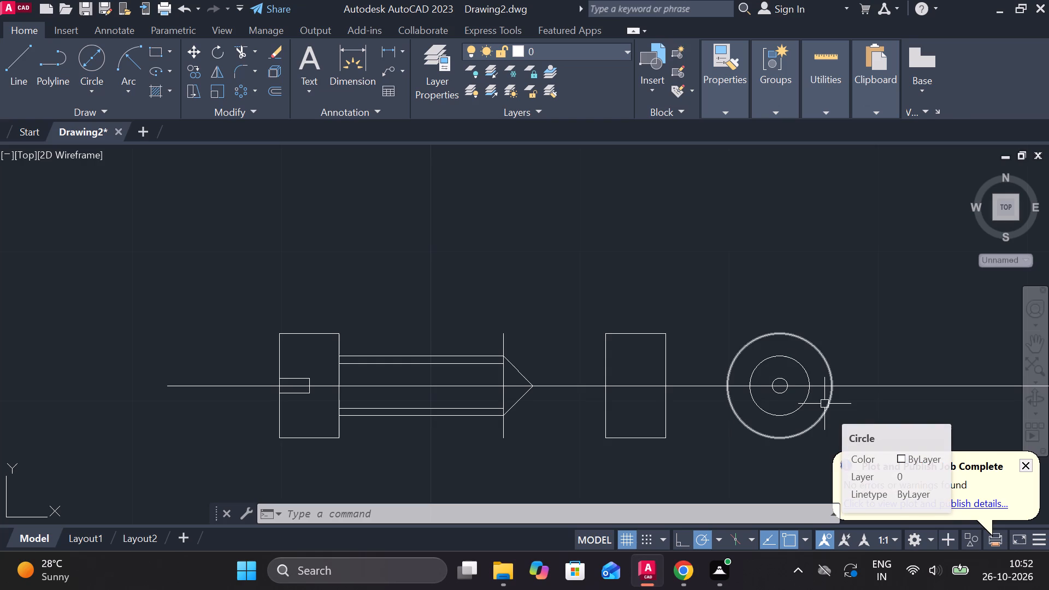
click(803, 365)
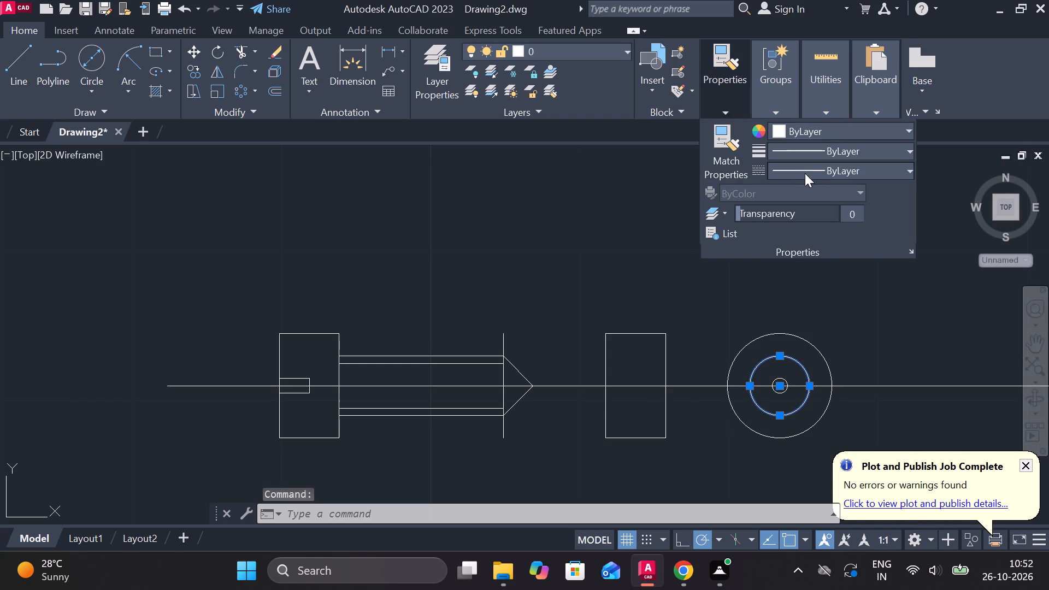
click(812, 167)
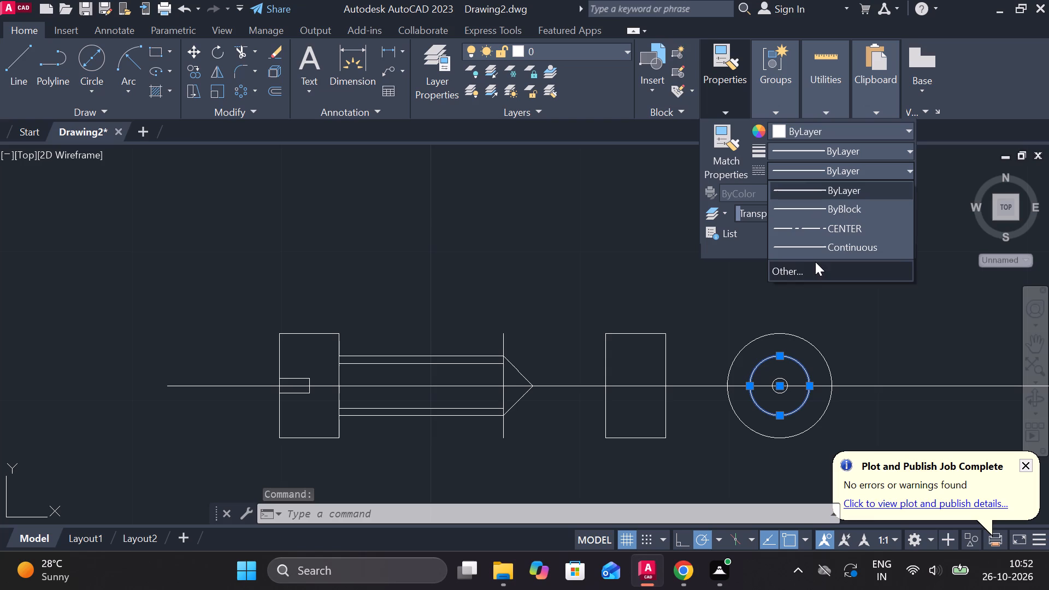
click(816, 276)
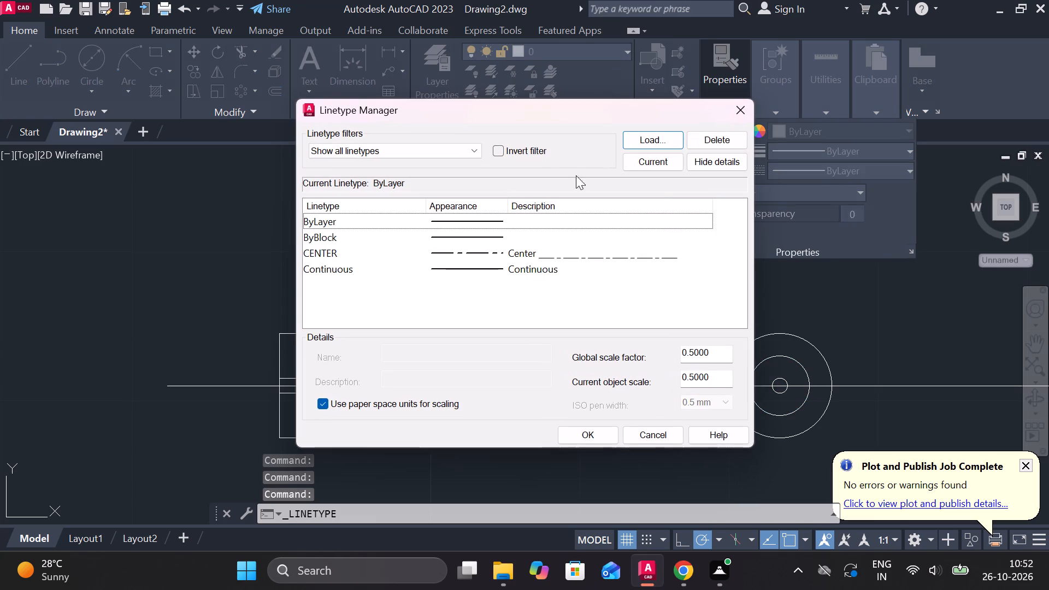
click(659, 142)
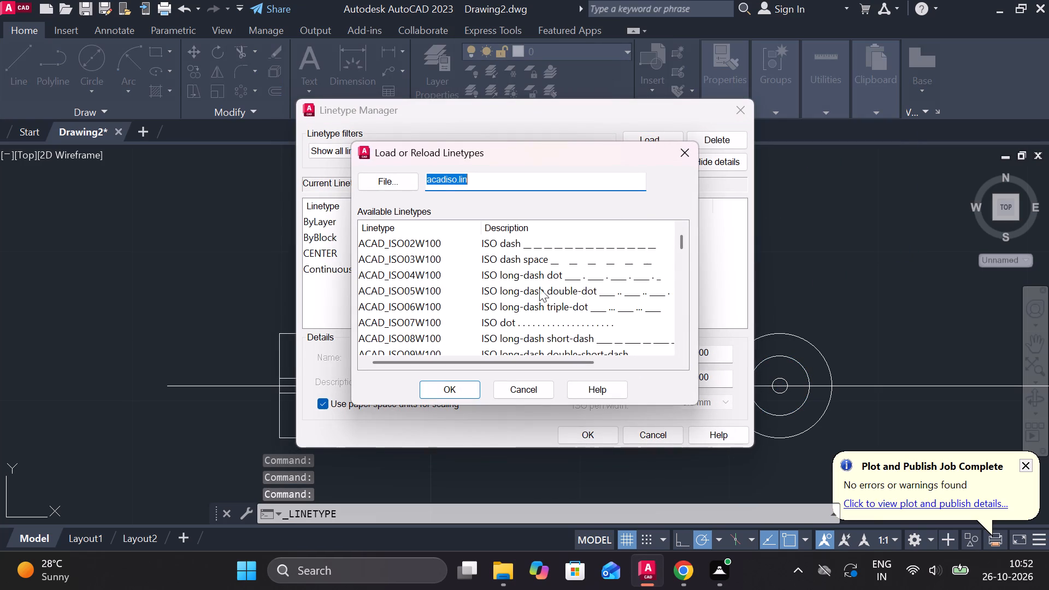
scroll(539, 297, down, 6)
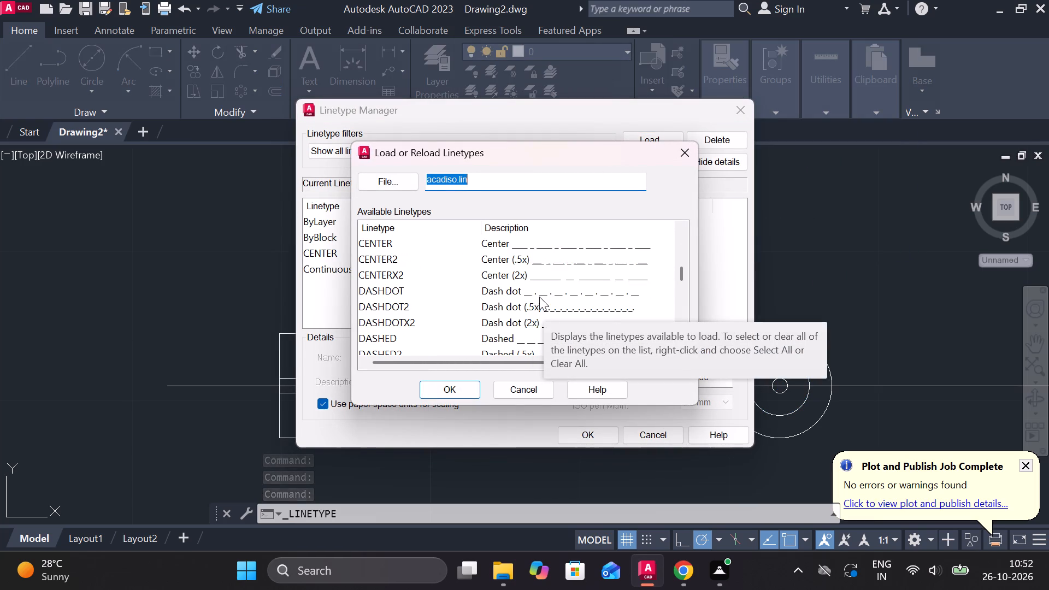
click(380, 338)
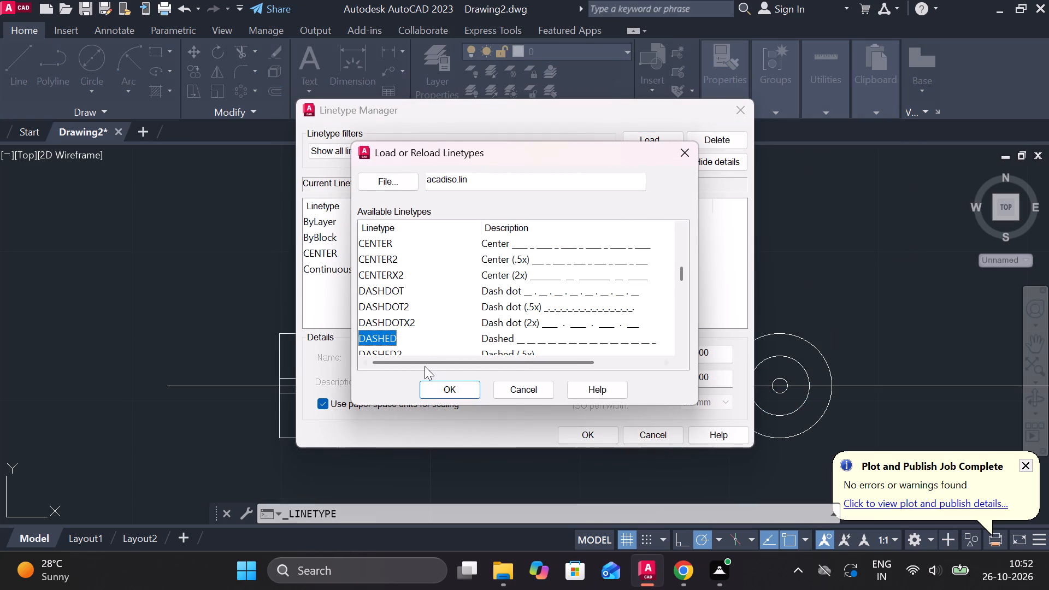
click(444, 393)
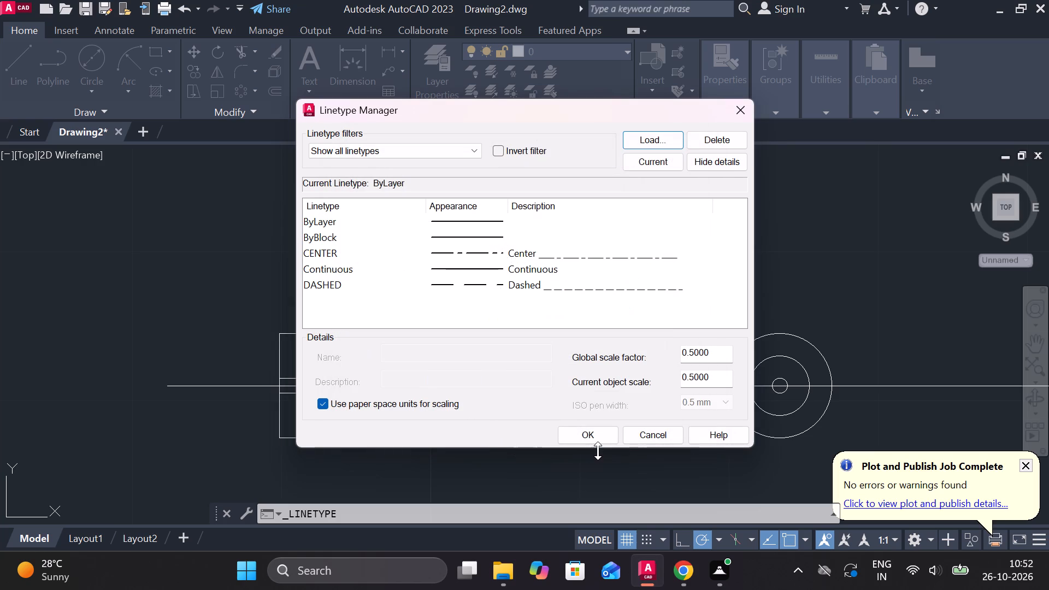
click(599, 441)
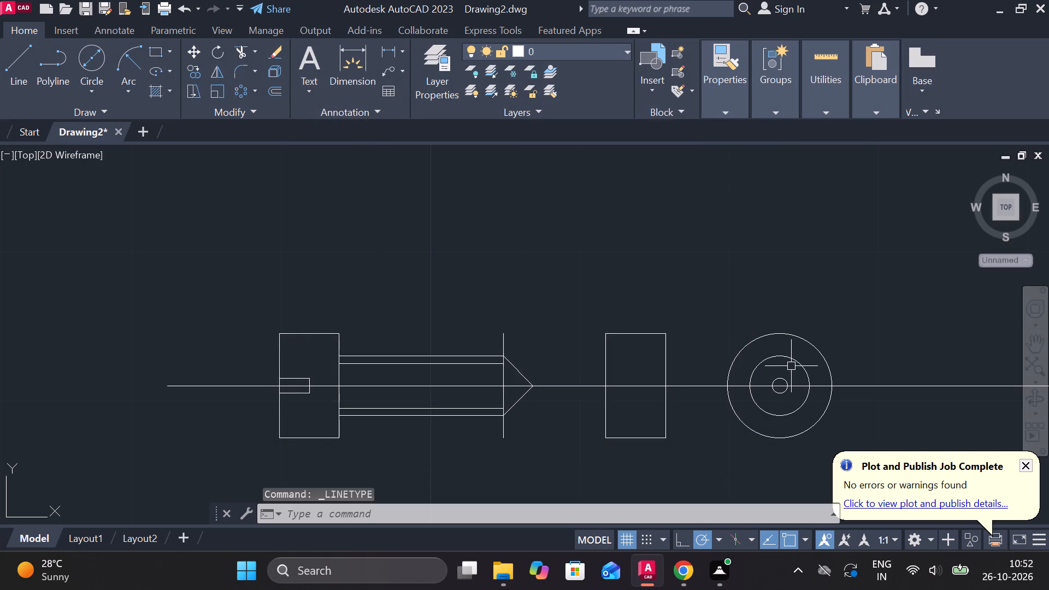
Apply the DASHED linetype to the middle of the three concentric circles.
click(792, 364)
click(729, 113)
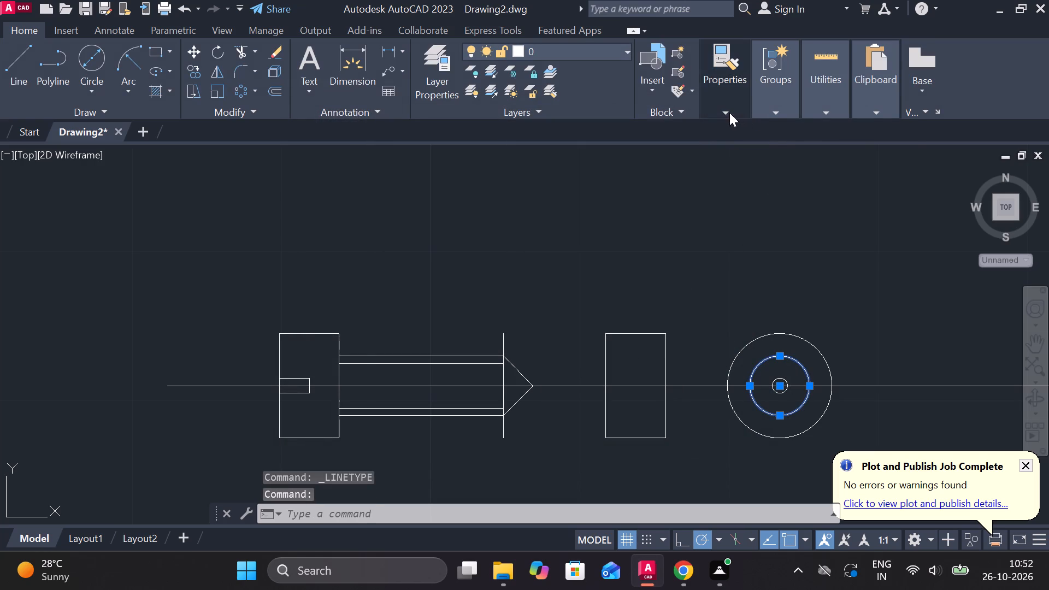
click(804, 172)
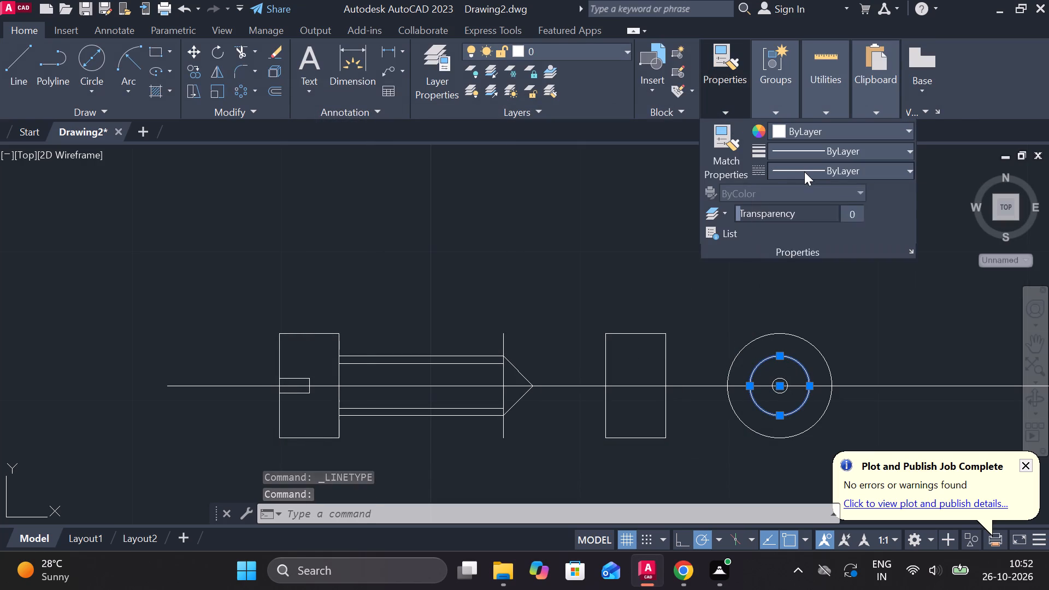
click(818, 265)
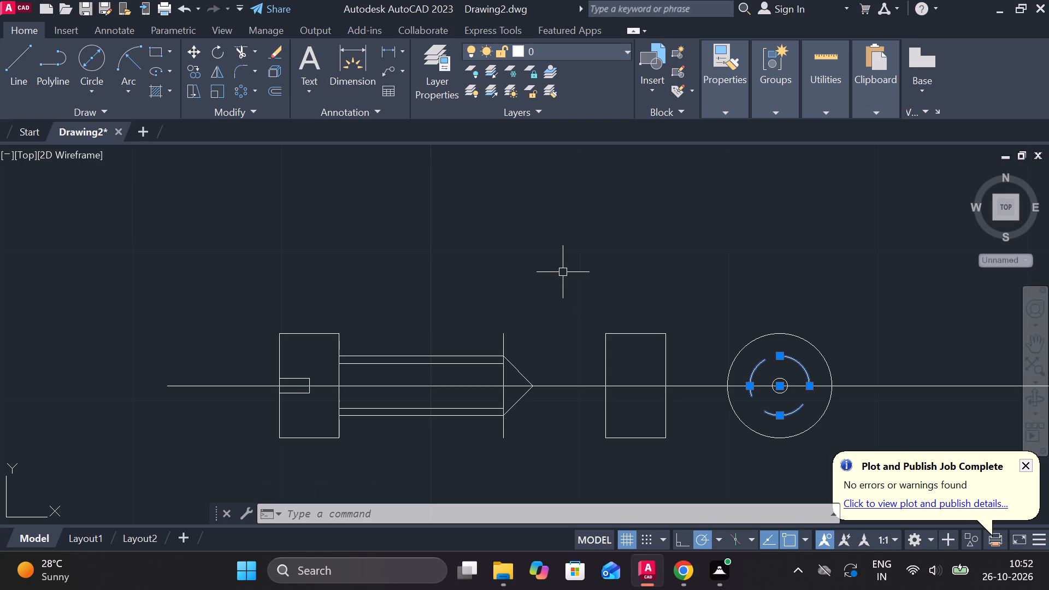
scroll(533, 282, down, 3)
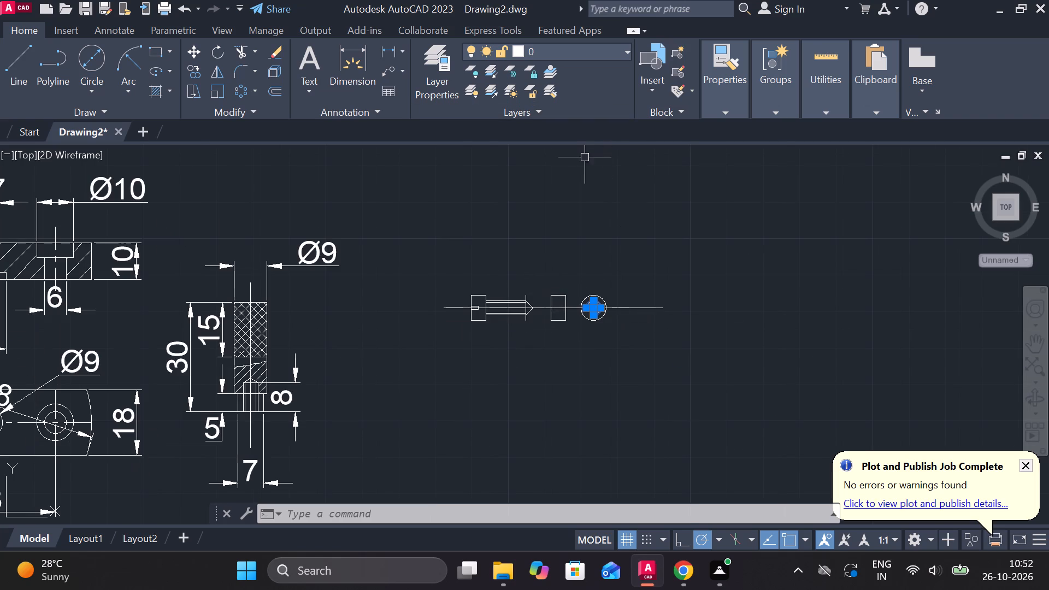
key(Escape)
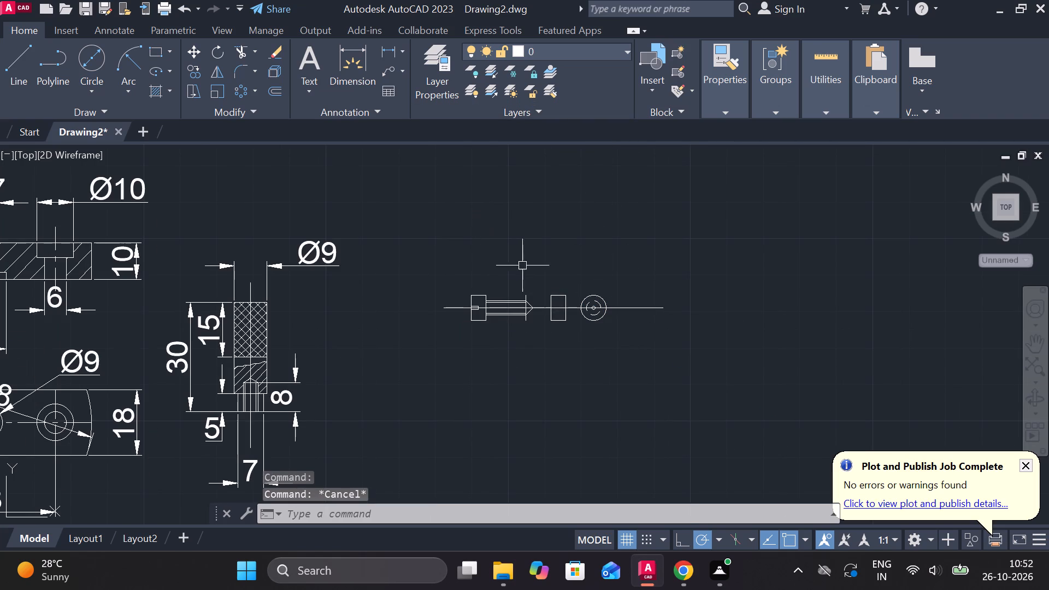
Trim the centre line's overhangs beyond the outer circle and beyond the slotted head's outer edge.
click(235, 53)
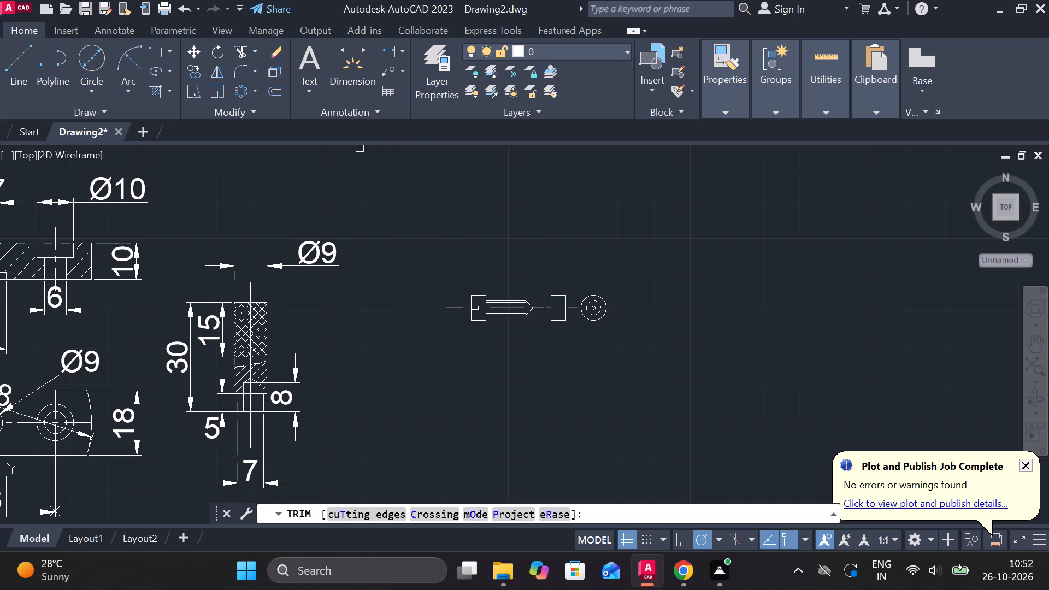
click(639, 310)
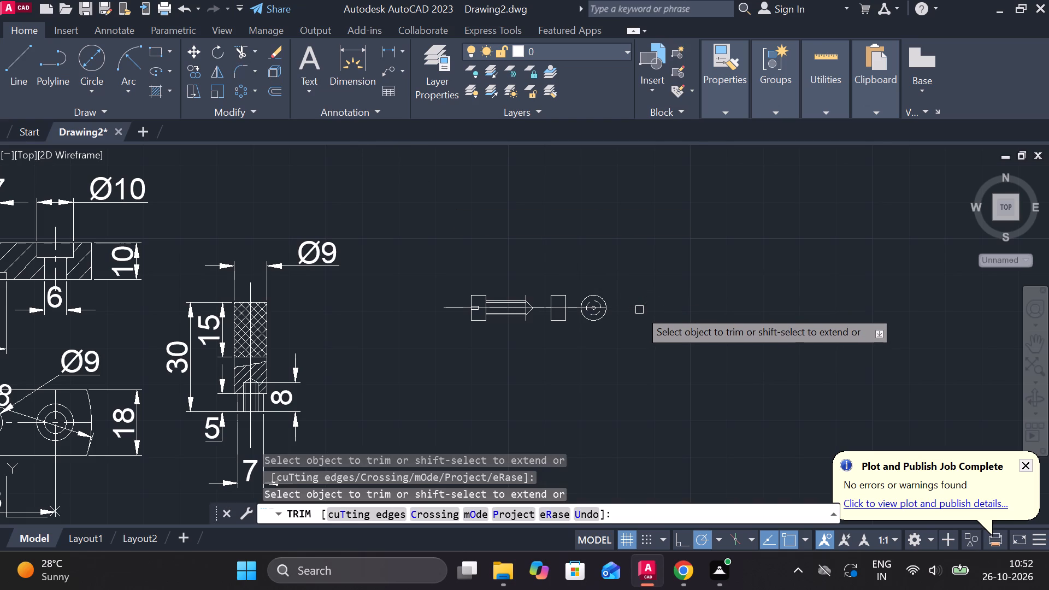
click(453, 304)
key(Escape)
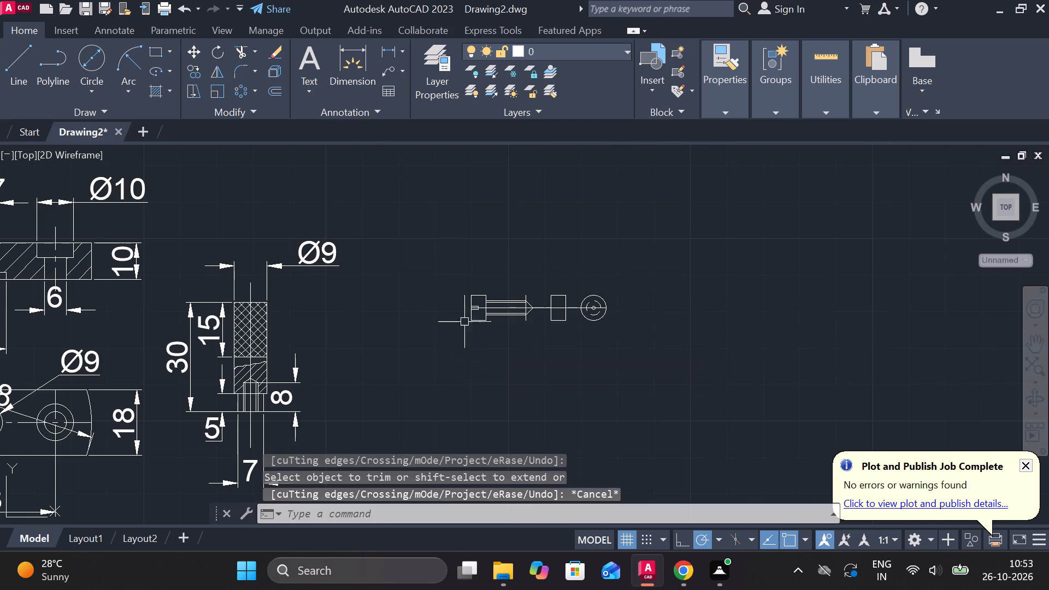
Copy all views of the slotted pointed part to the free space beside the undimensioned plate views, above the undimensioned knurled pin.
drag(433, 262, 691, 256)
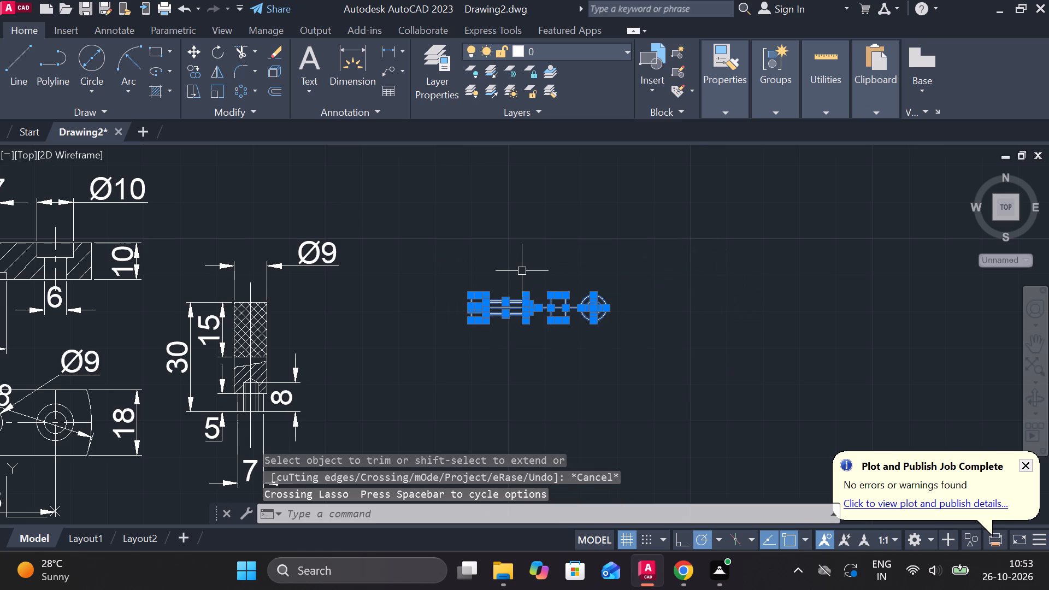
key(Escape)
click(427, 240)
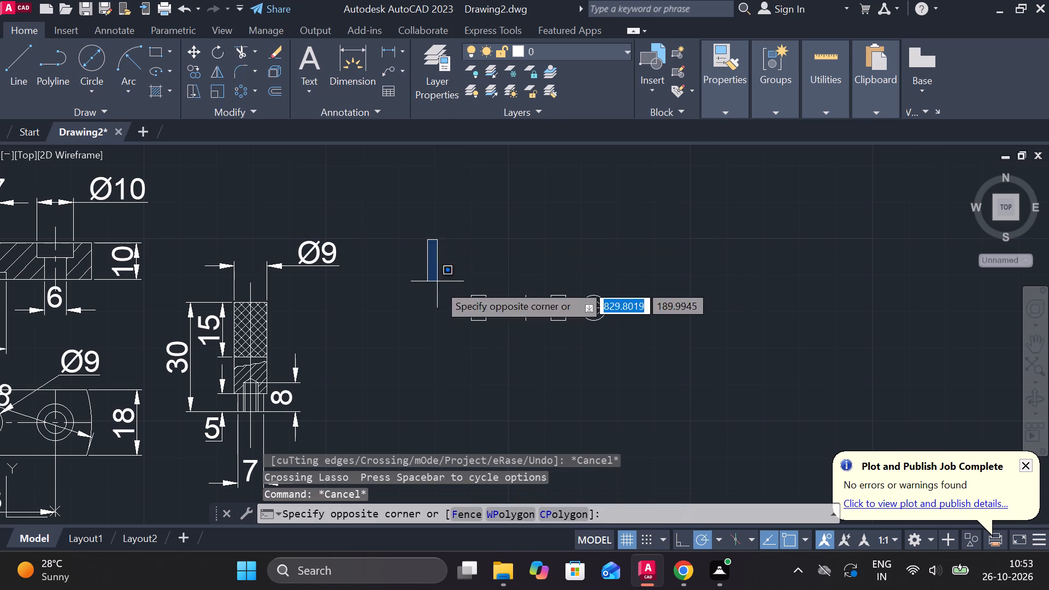
click(657, 371)
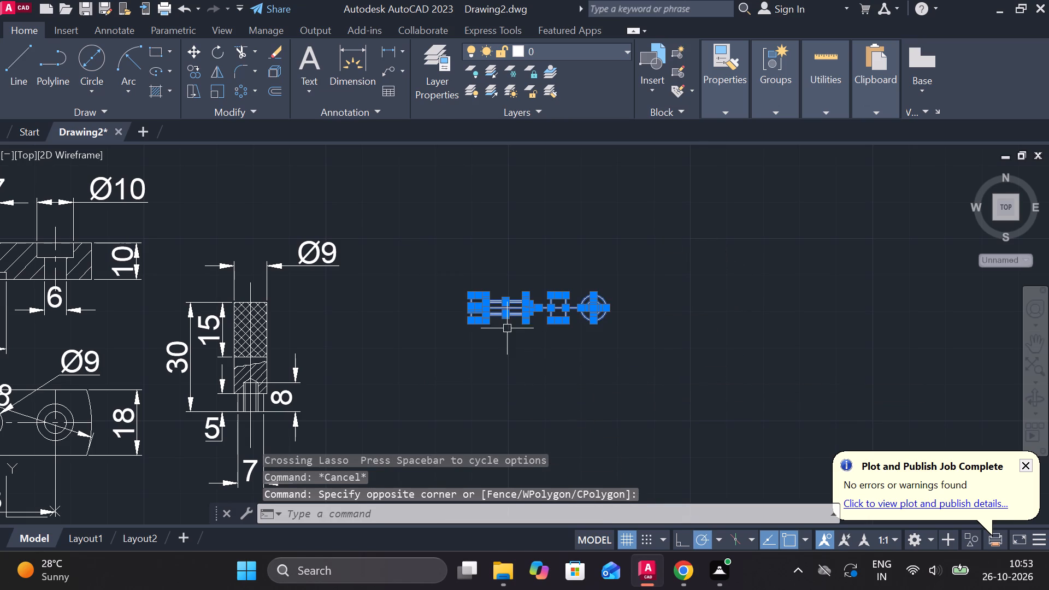
scroll(507, 328, up, 3)
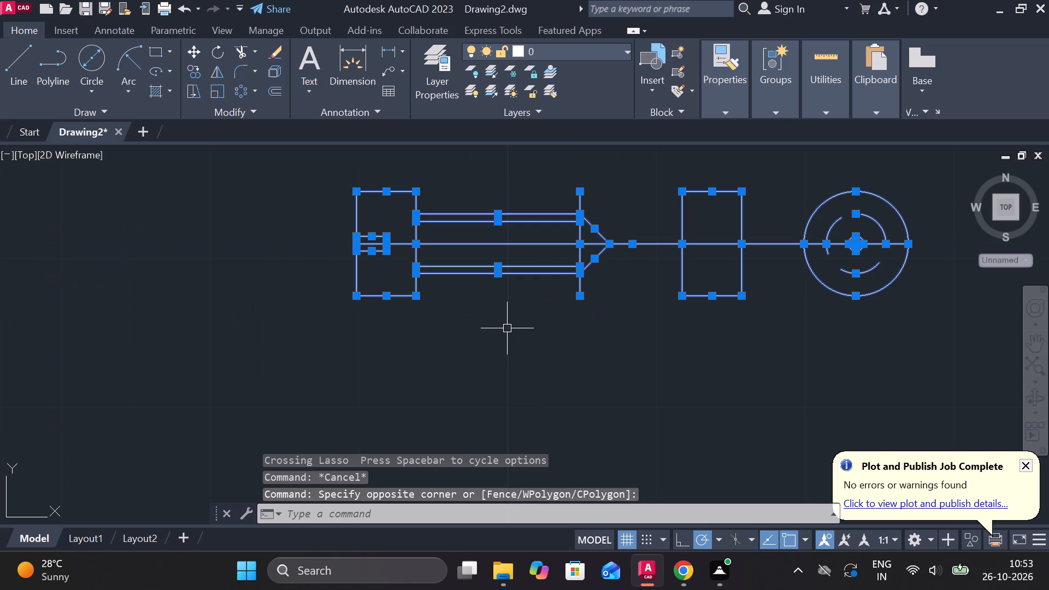
text(CO)
key(Return)
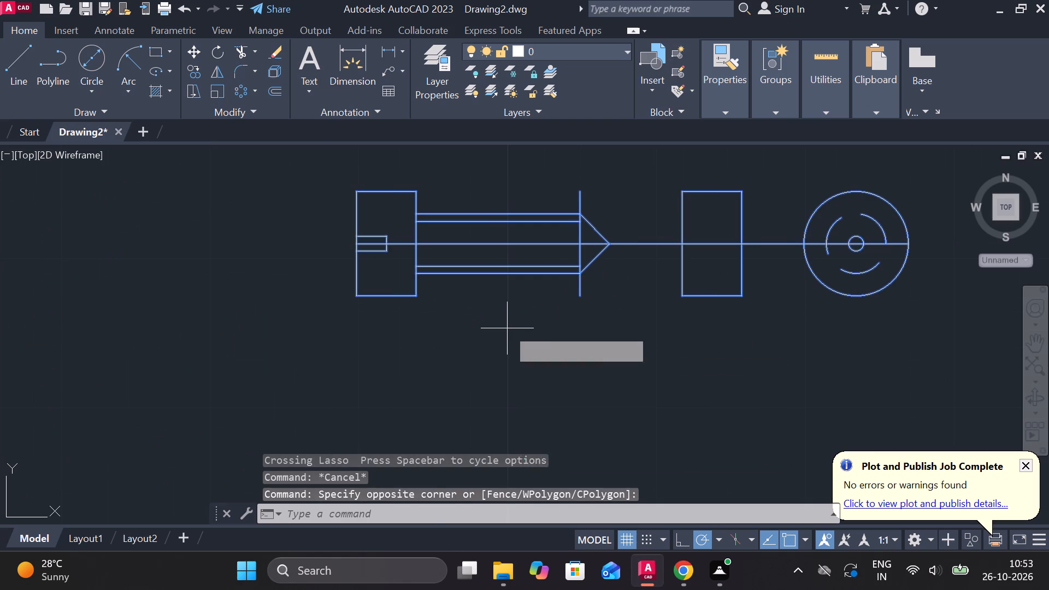
scroll(507, 328, down, 4)
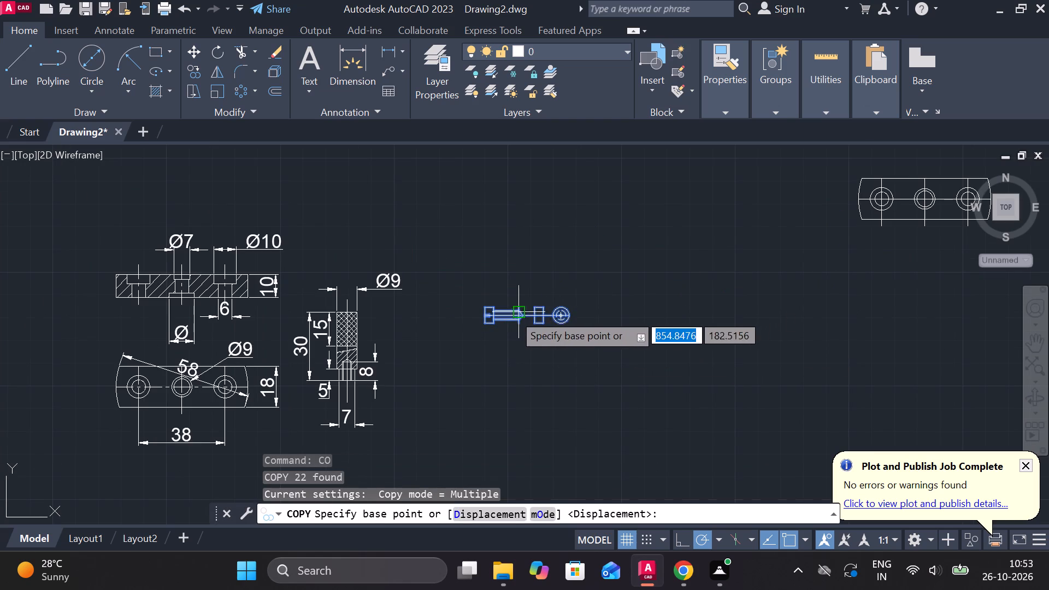
click(513, 315)
scroll(871, 273, down, 3)
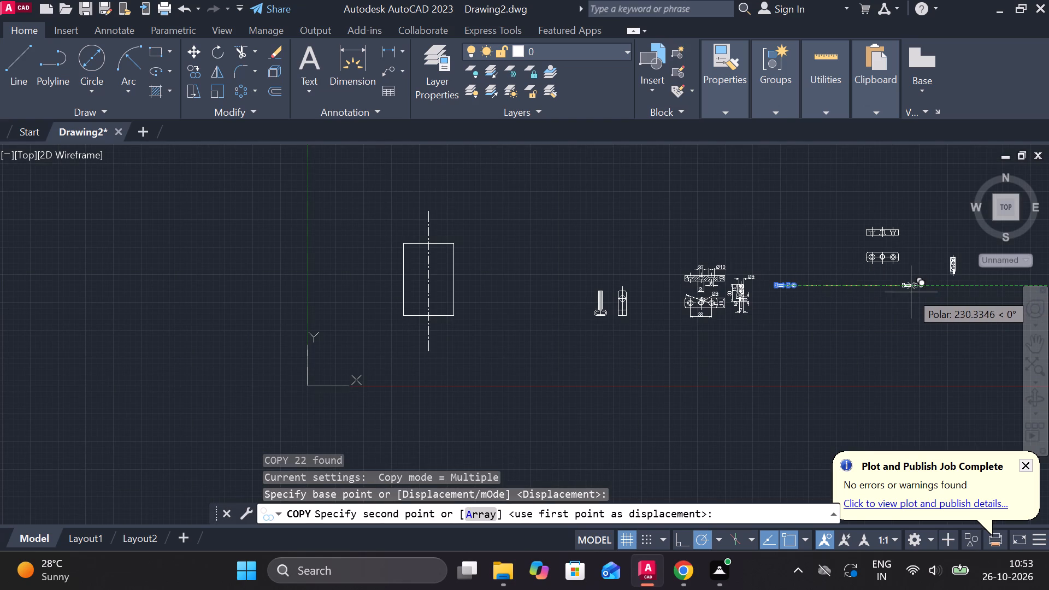
scroll(911, 289, down, 2)
scroll(921, 276, up, 3)
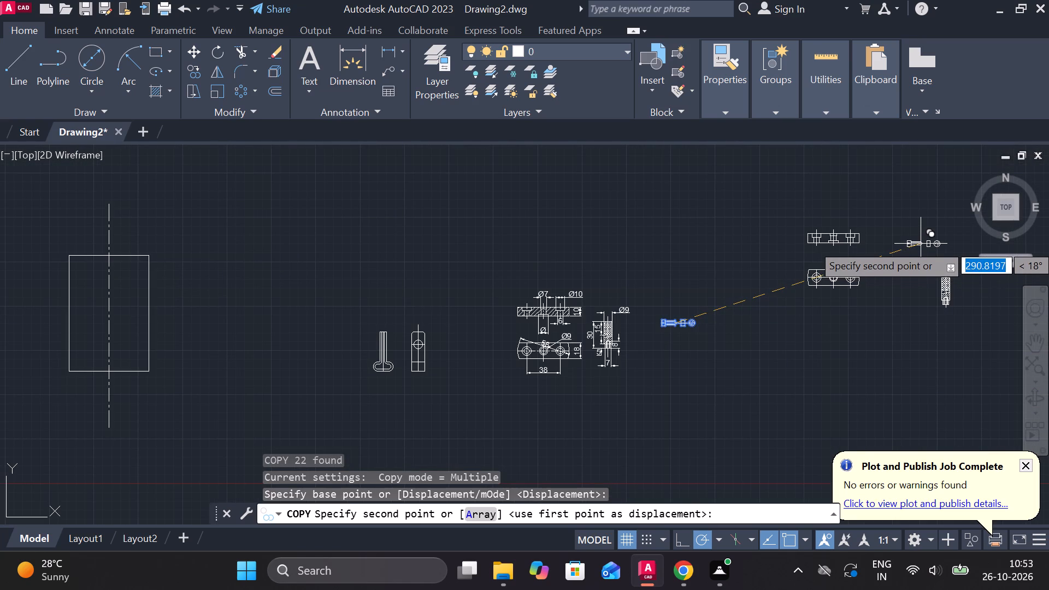
click(916, 247)
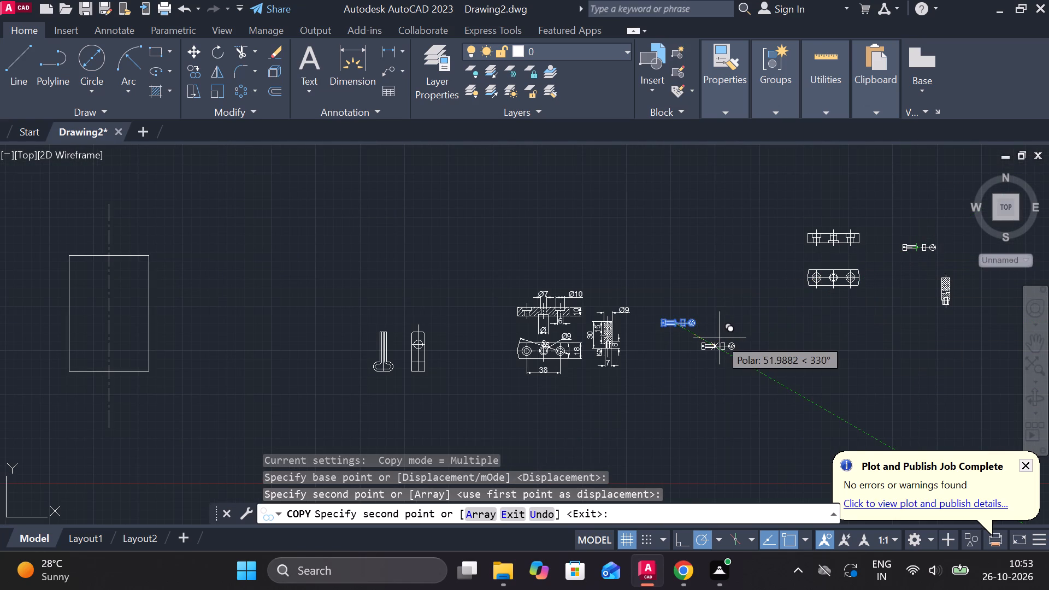
key(Escape)
Trim the head's outer edge across the slot opening, above and below the centre line, on the original slotted part.
scroll(676, 321, up, 4)
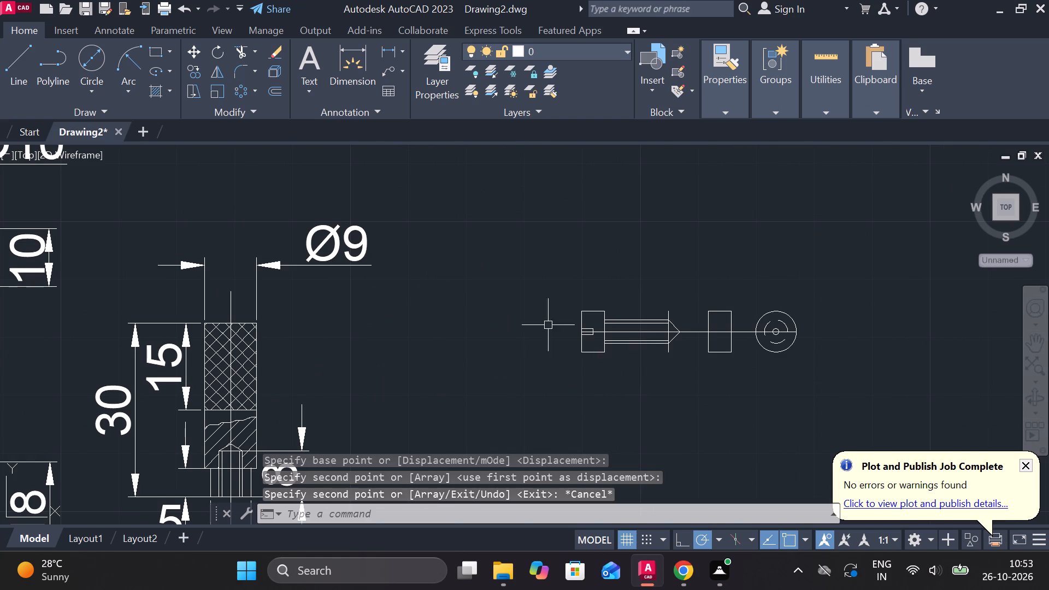
click(247, 52)
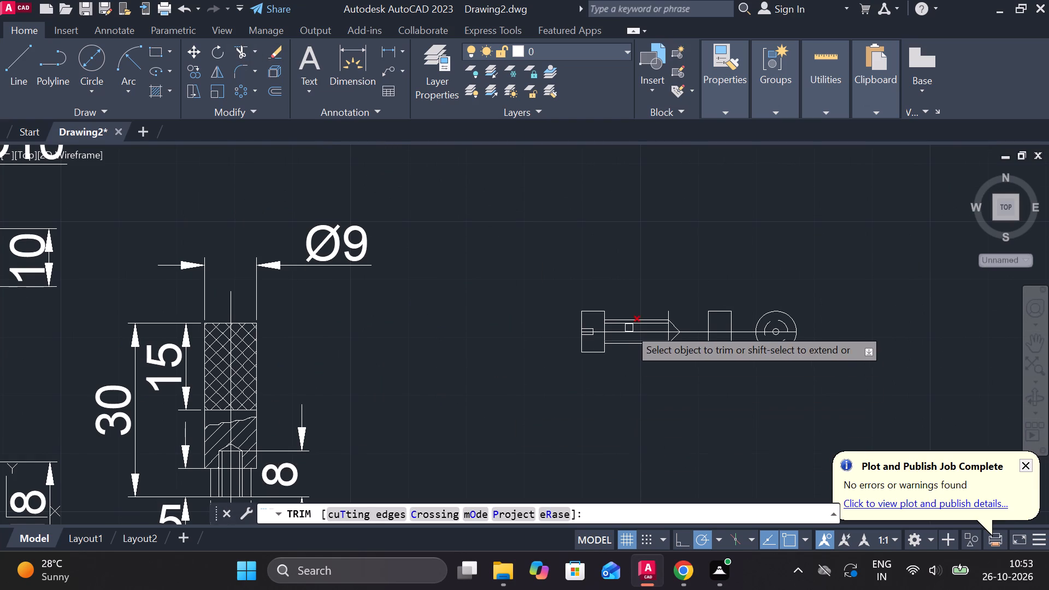
scroll(629, 328, up, 3)
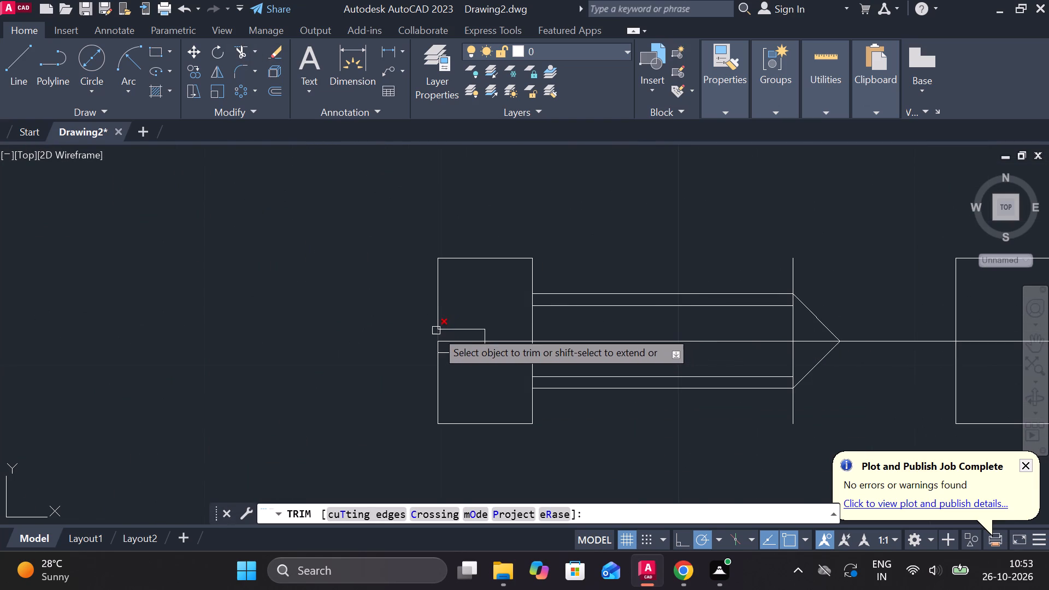
click(437, 335)
scroll(437, 343, up, 3)
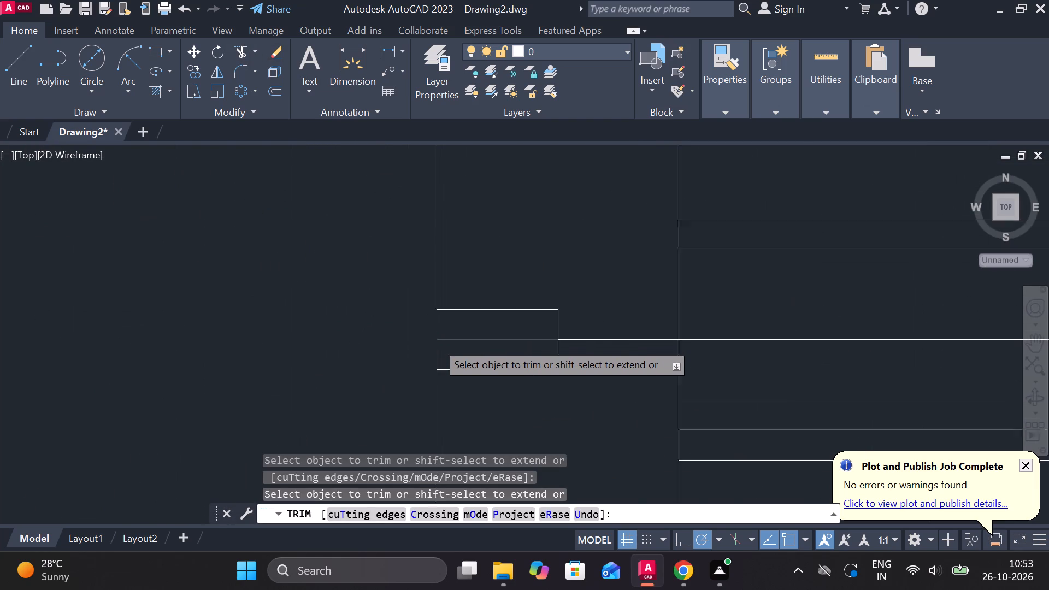
click(434, 363)
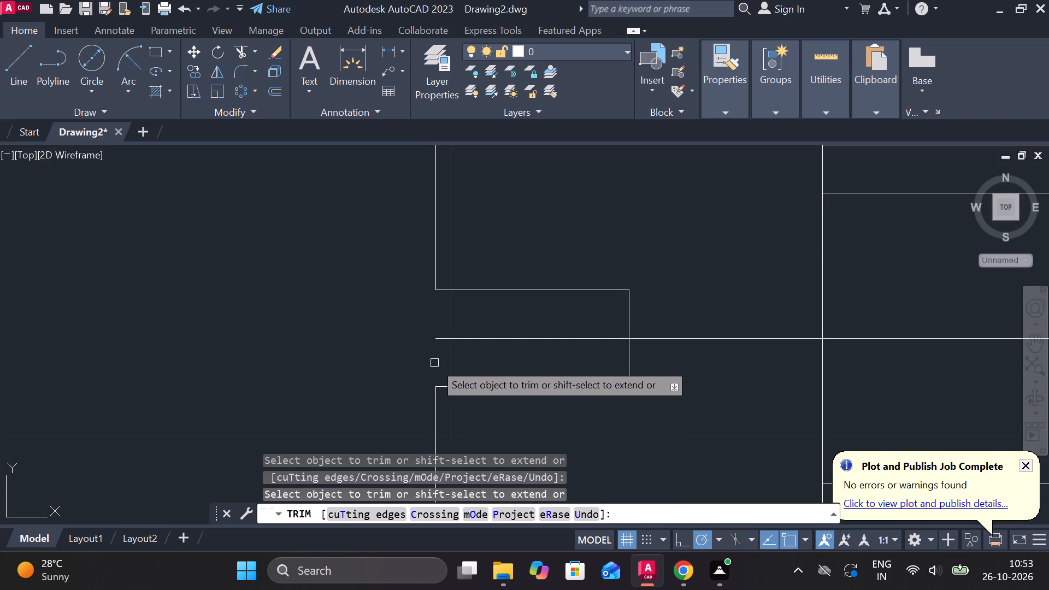
scroll(455, 354, down, 2)
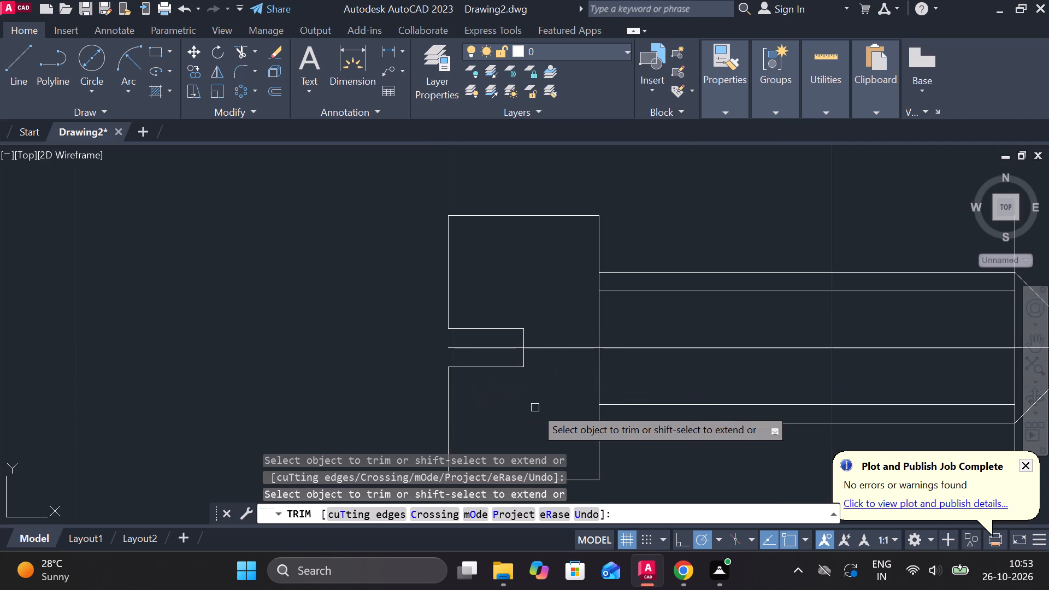
key(Escape)
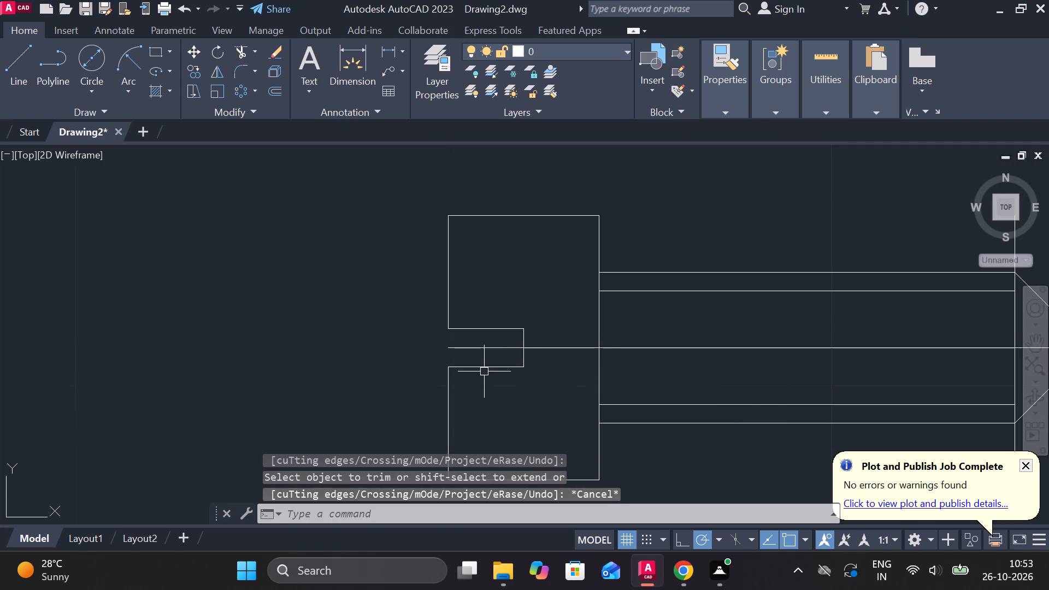
Stretch the slotted part's centre line about 4.5 mm beyond the slotted head's outer edge and, at its other end, past the outer circle.
click(491, 351)
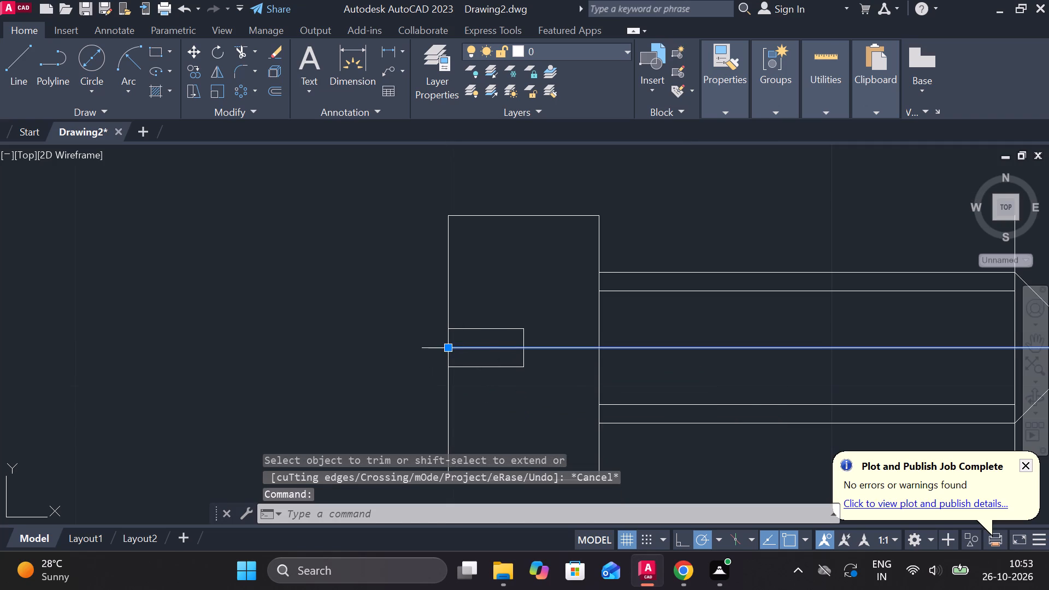
click(448, 350)
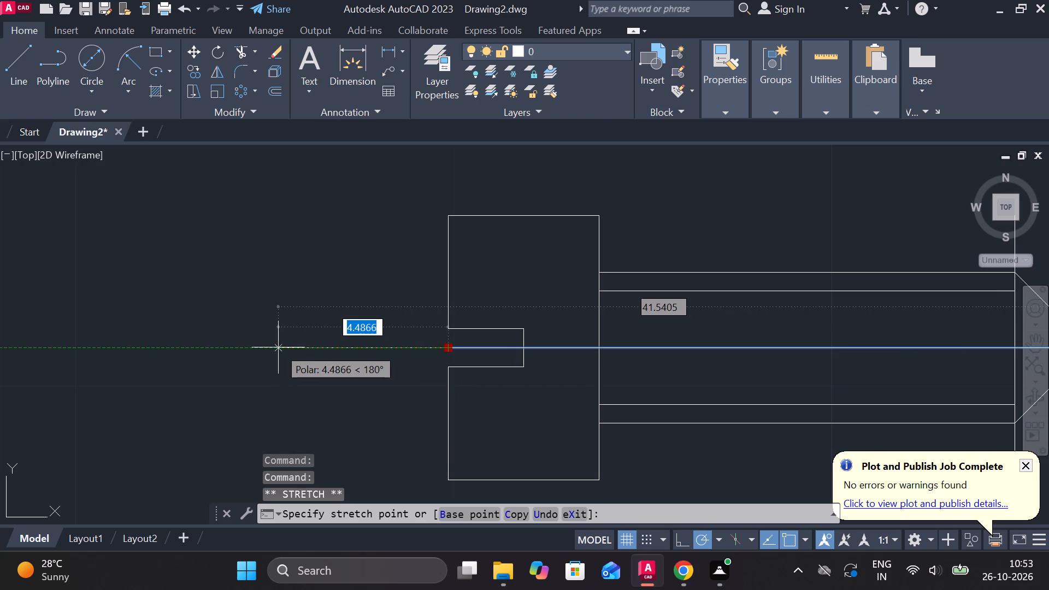
click(278, 347)
scroll(763, 430, down, 4)
scroll(957, 398, down, 1)
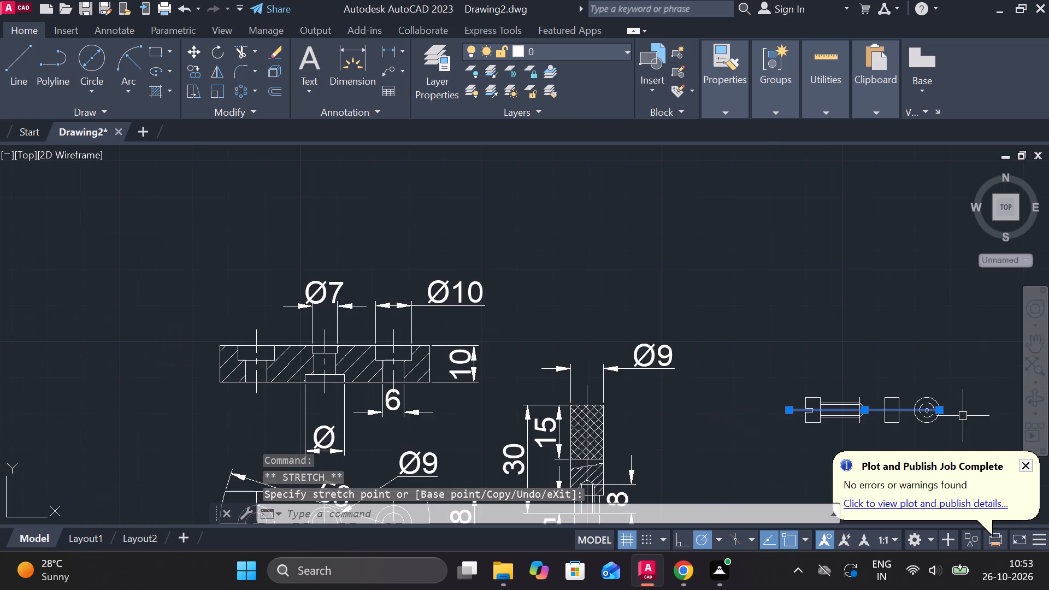
scroll(963, 419, up, 3)
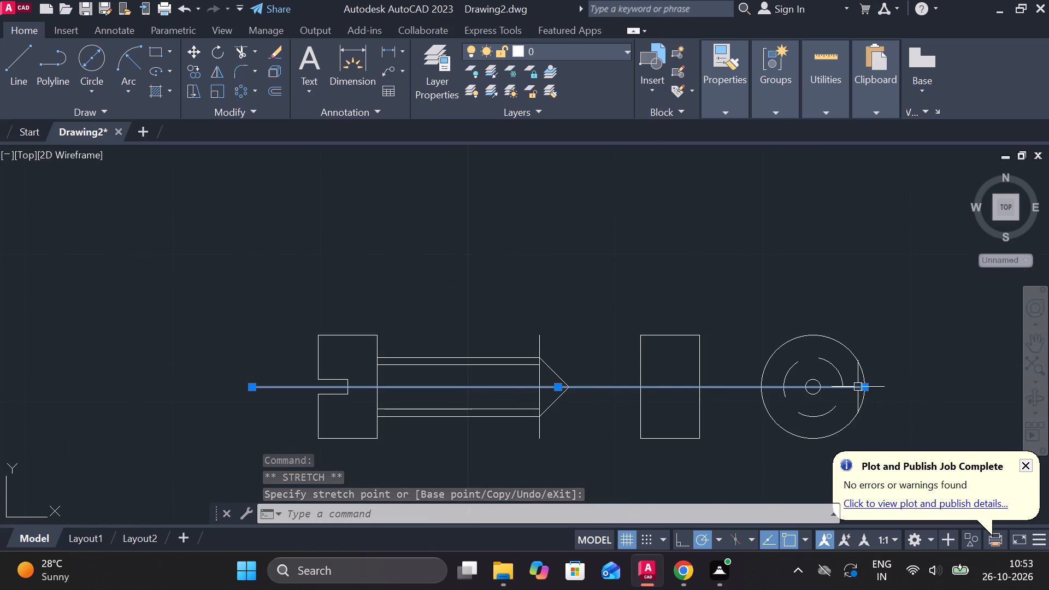
click(866, 388)
click(926, 382)
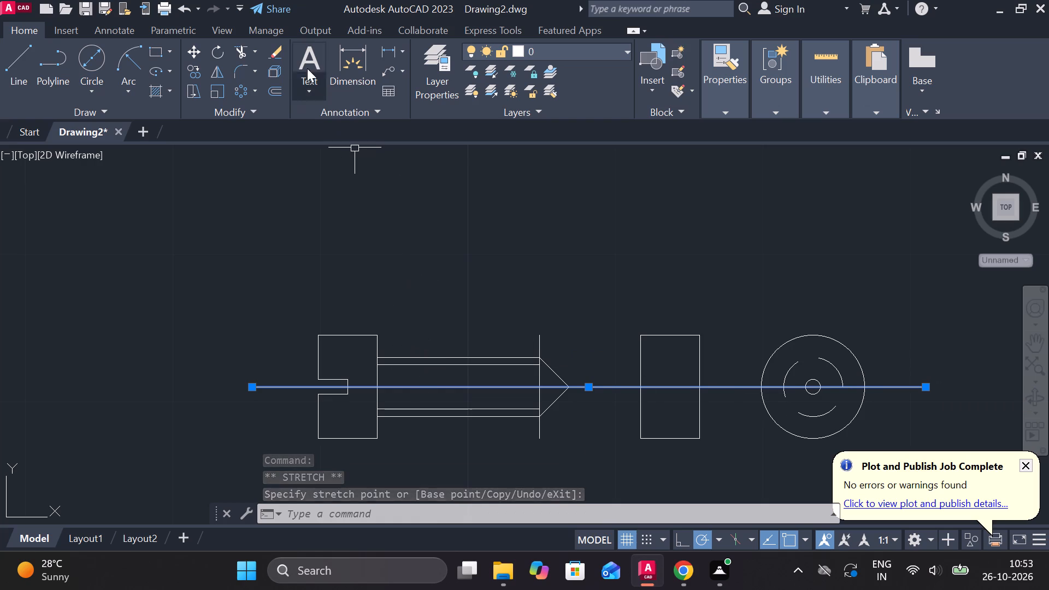
Add a horizontal linear dimension above the part for the shank's length, from the head to the start of the point.
click(386, 48)
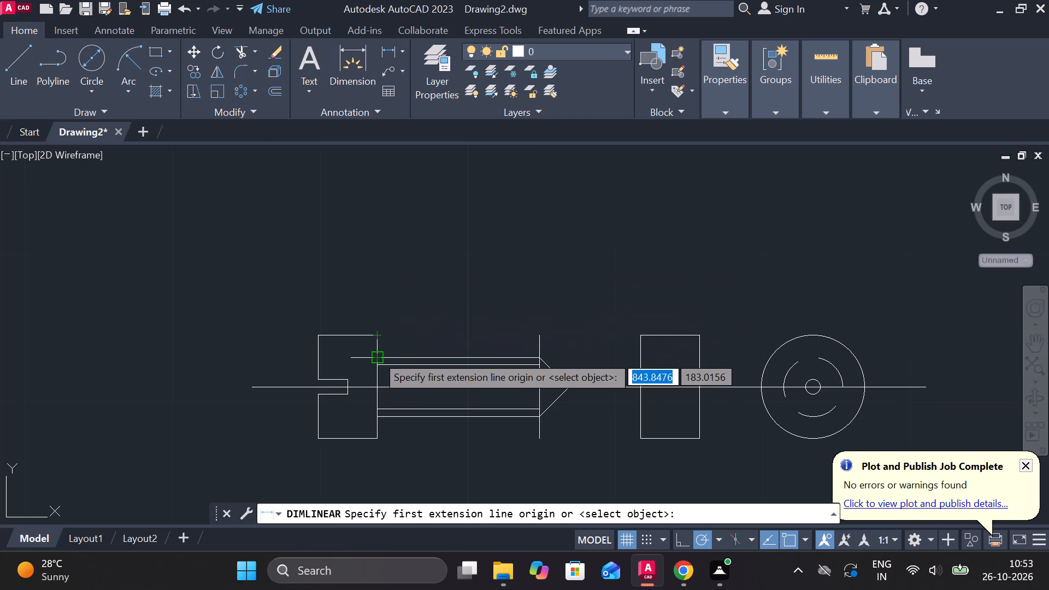
click(376, 355)
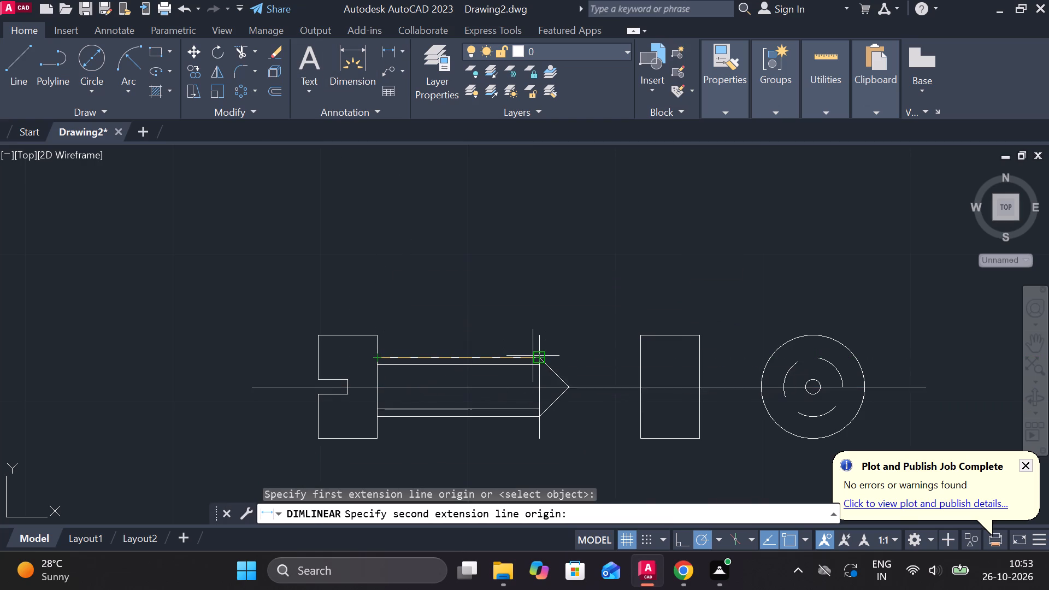
click(533, 356)
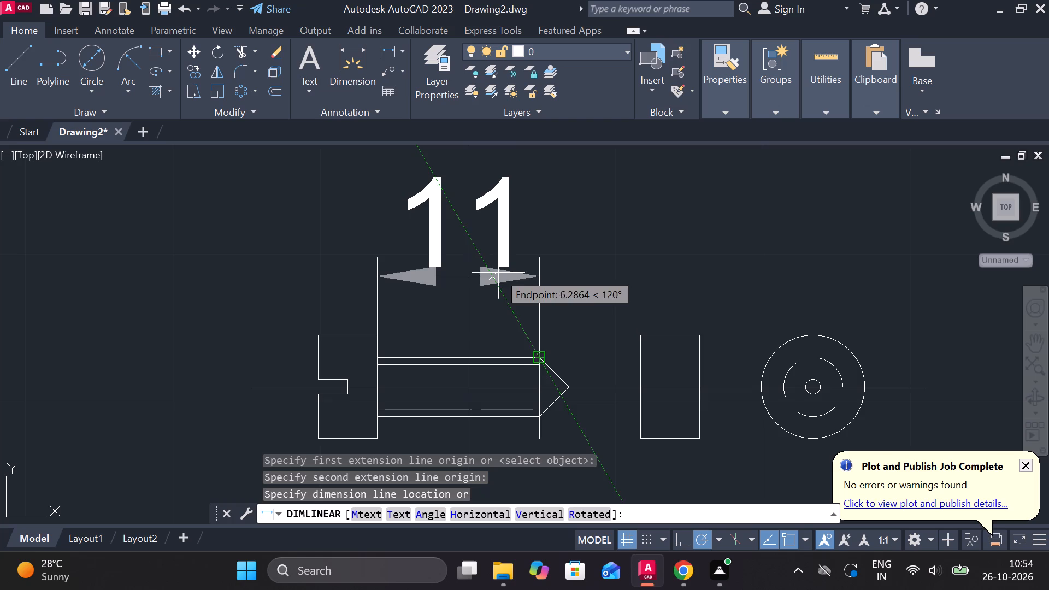
click(497, 246)
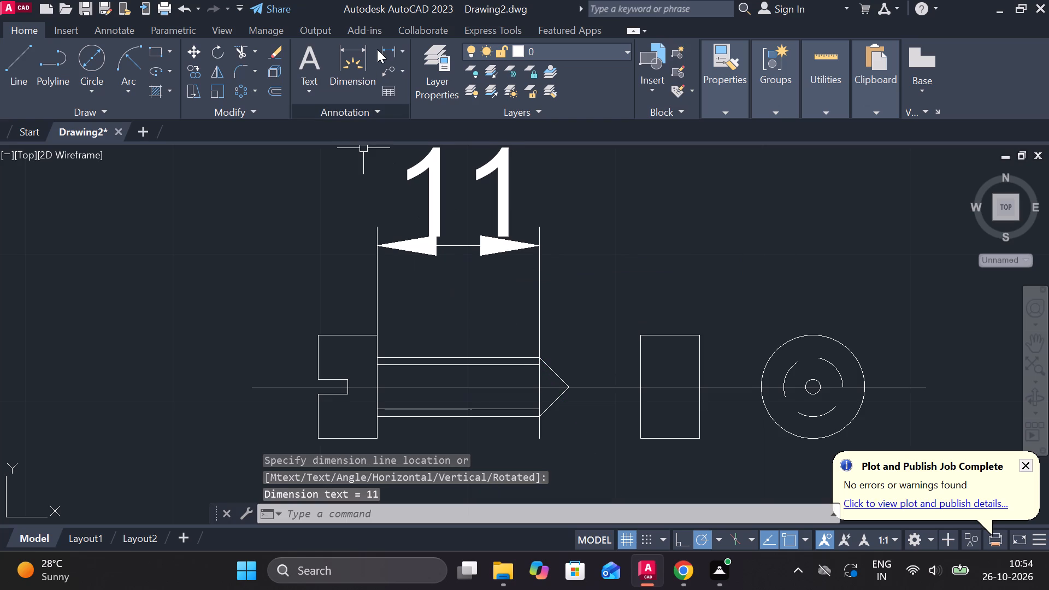
Add a horizontal linear dimension for the slotted head's length, in line with the shank length dimension.
click(390, 49)
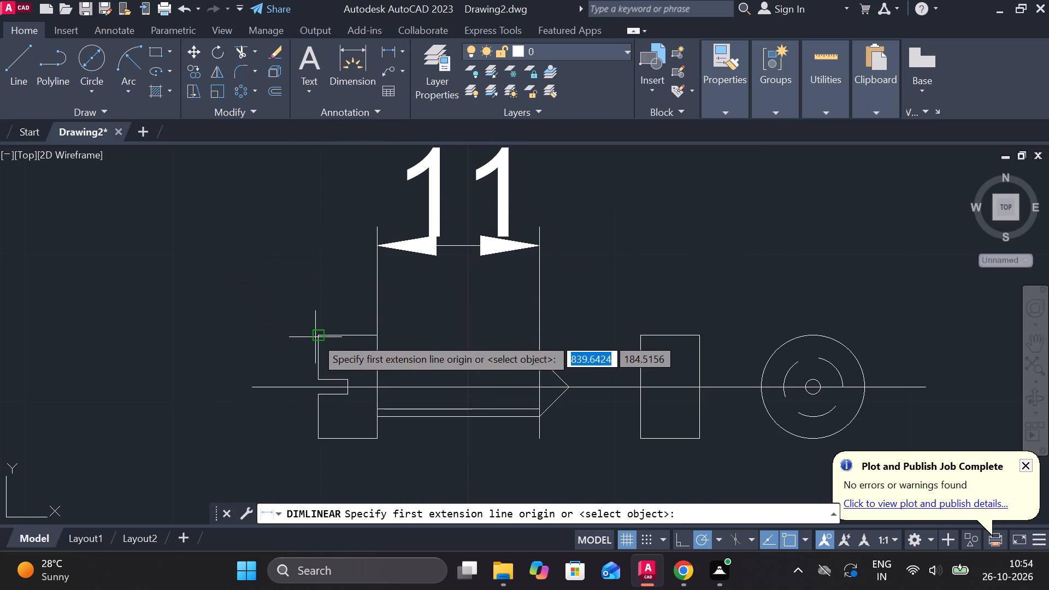
click(315, 337)
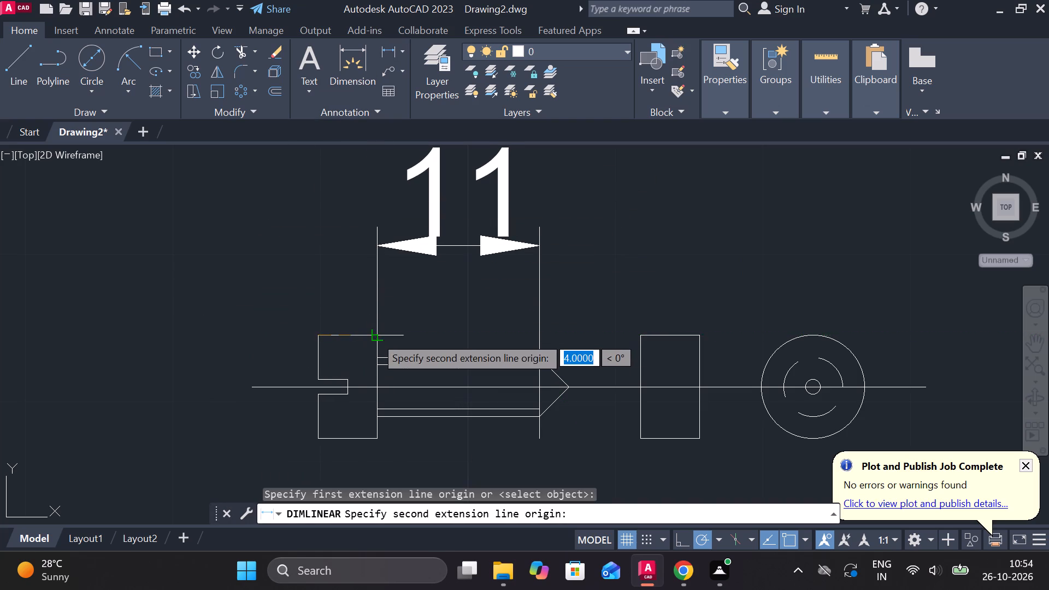
click(375, 336)
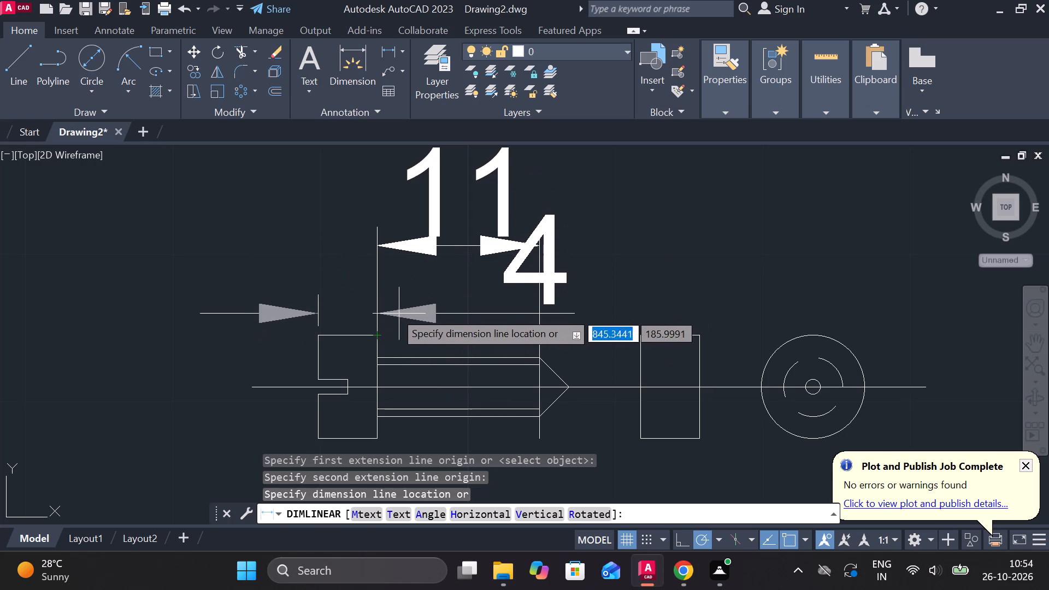
click(378, 242)
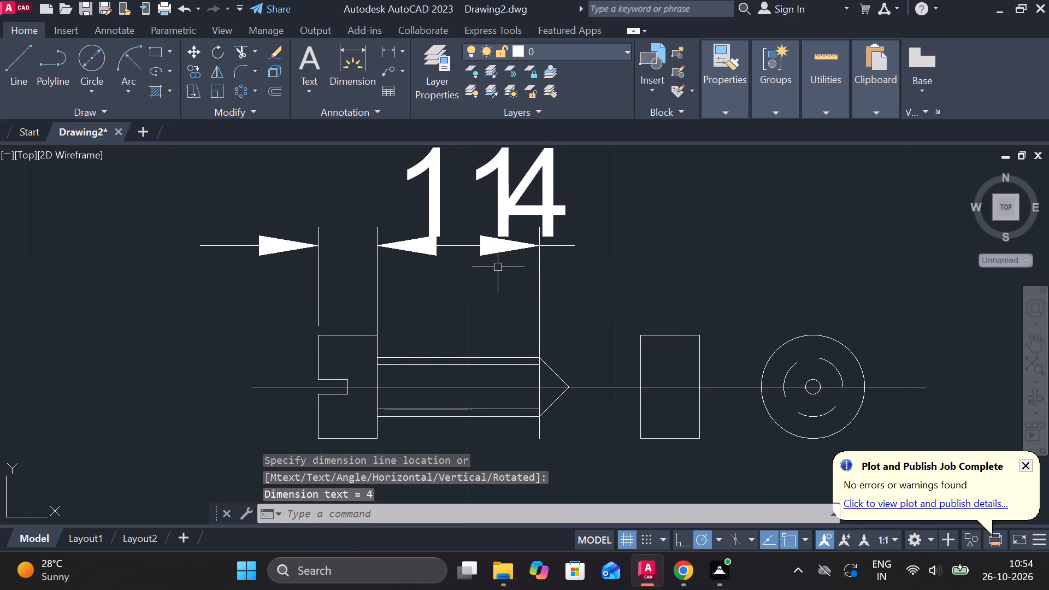
Move the head length dimension's text to the head's outer side, keeping its dimension line level with the shank length dimension.
click(547, 186)
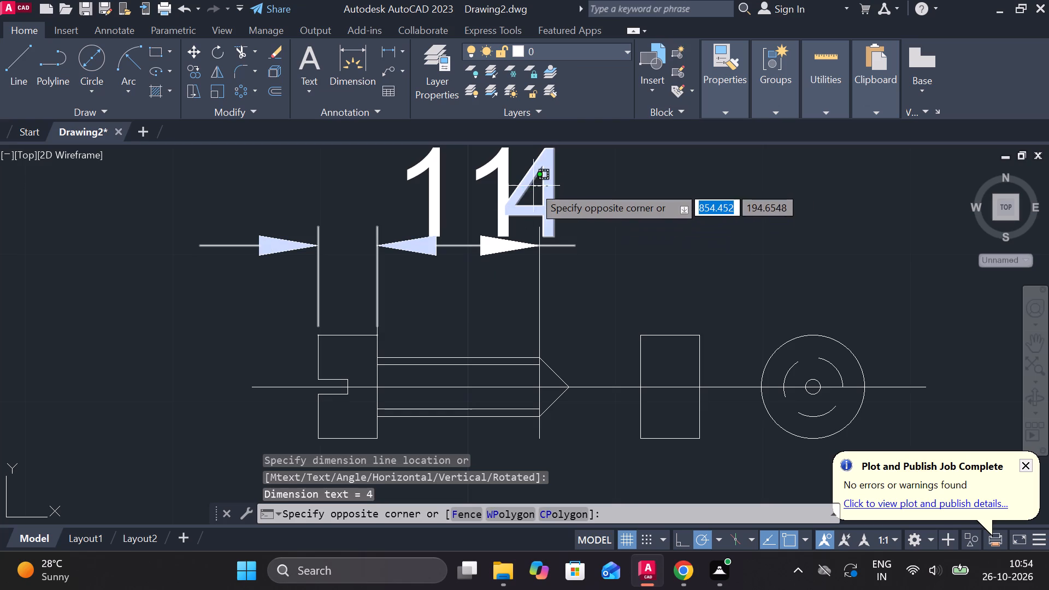
click(533, 176)
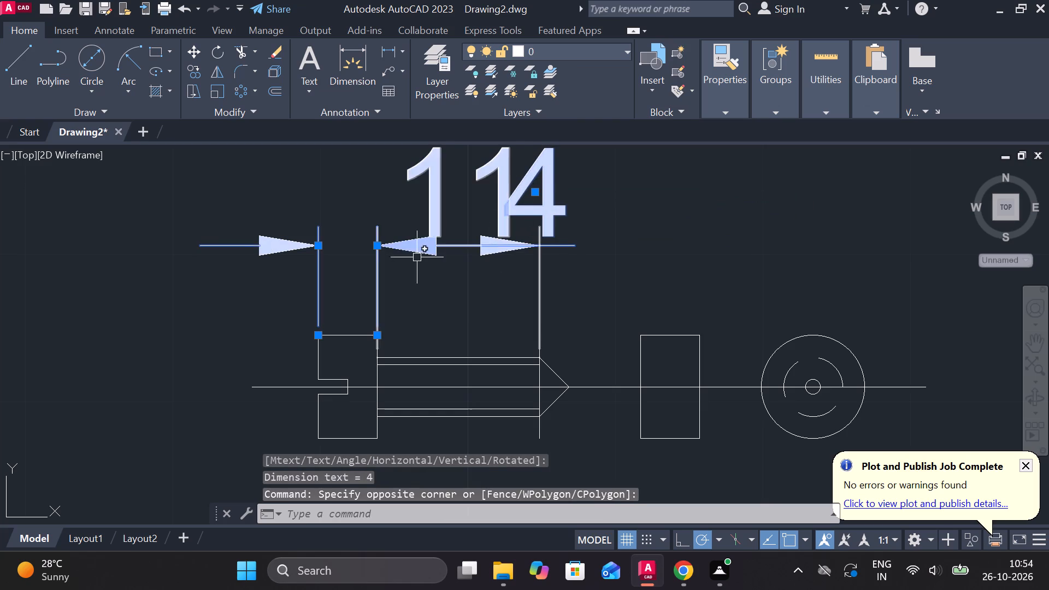
click(534, 194)
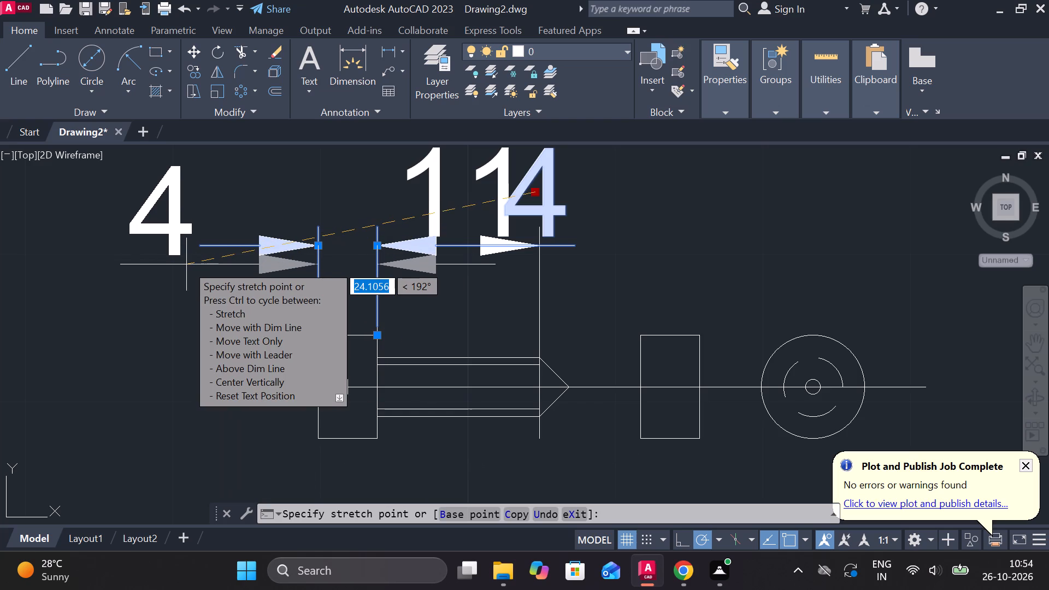
click(228, 274)
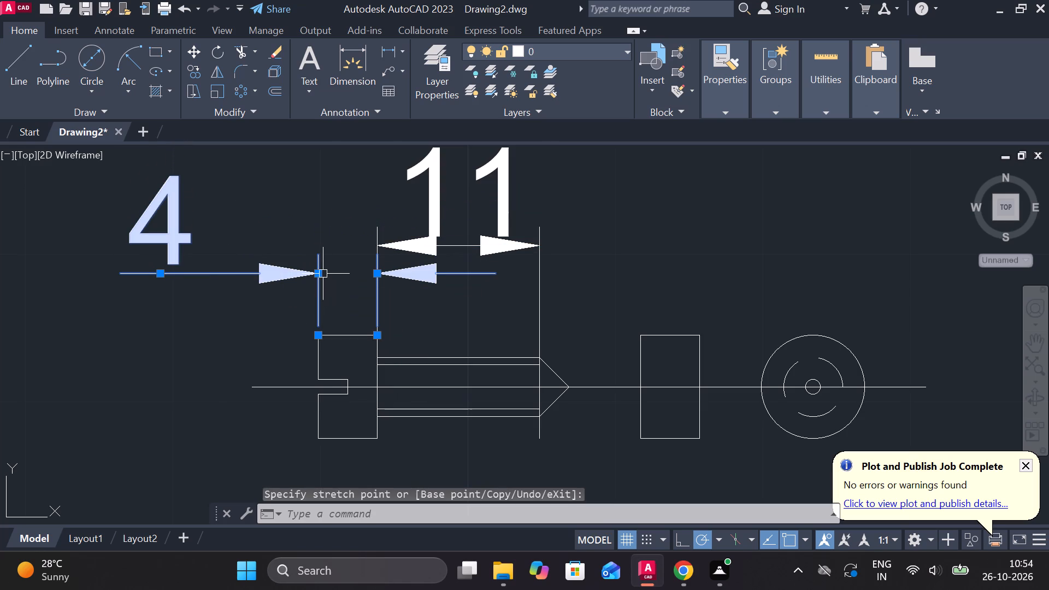
click(374, 276)
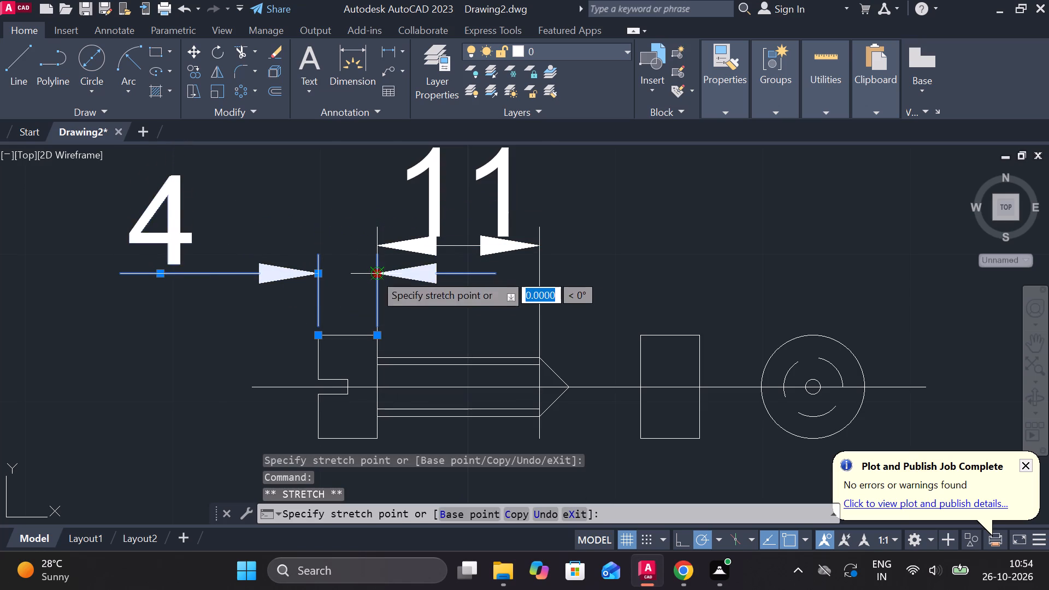
click(378, 247)
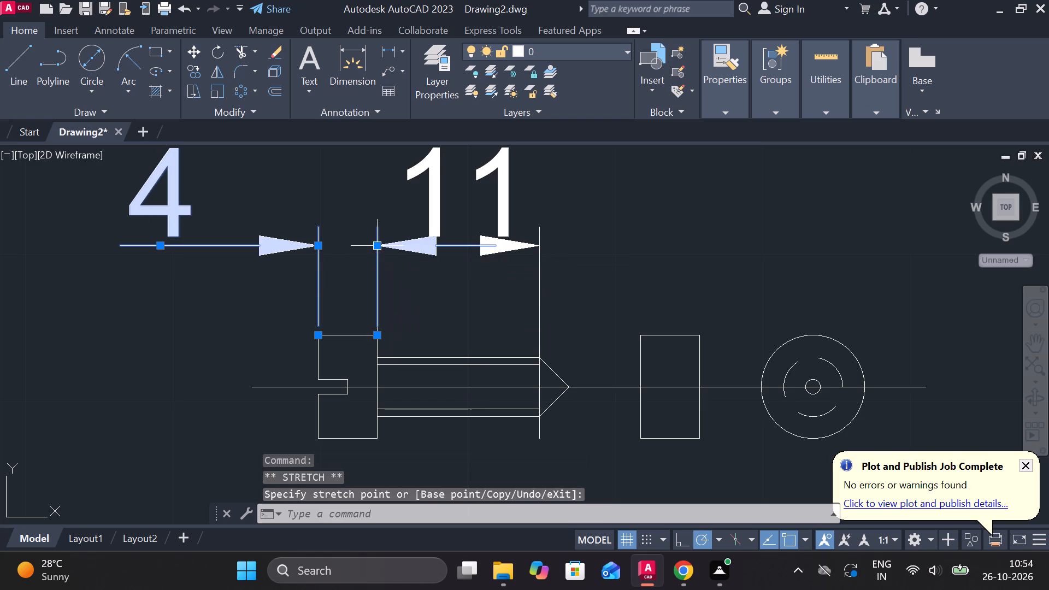
scroll(366, 288, down, 2)
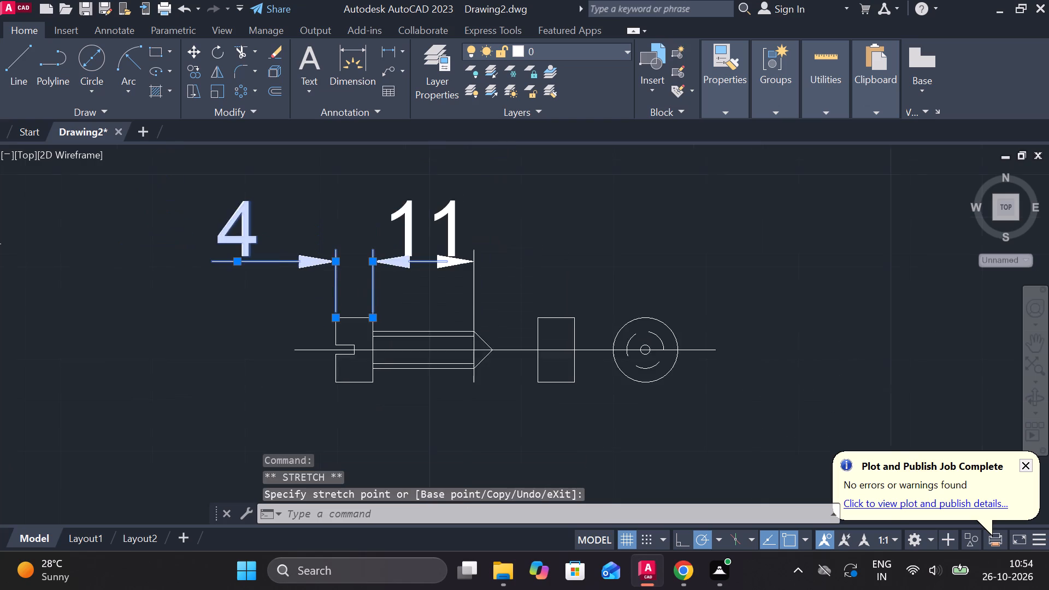
key(Escape)
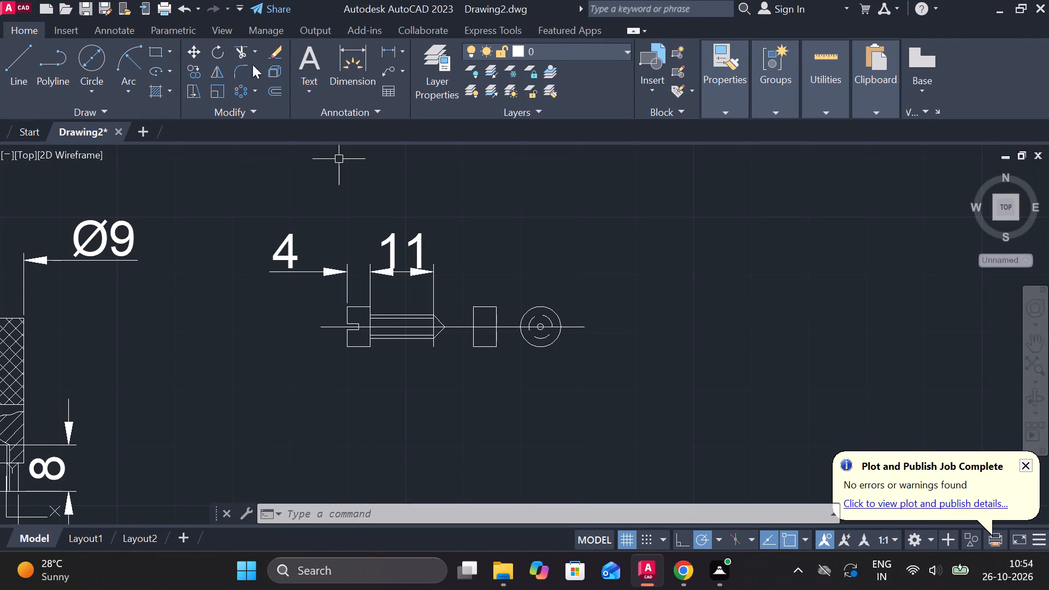
Add a vertical linear dimension for the shank's outer diameter, placed just beyond the tip of the point.
click(386, 50)
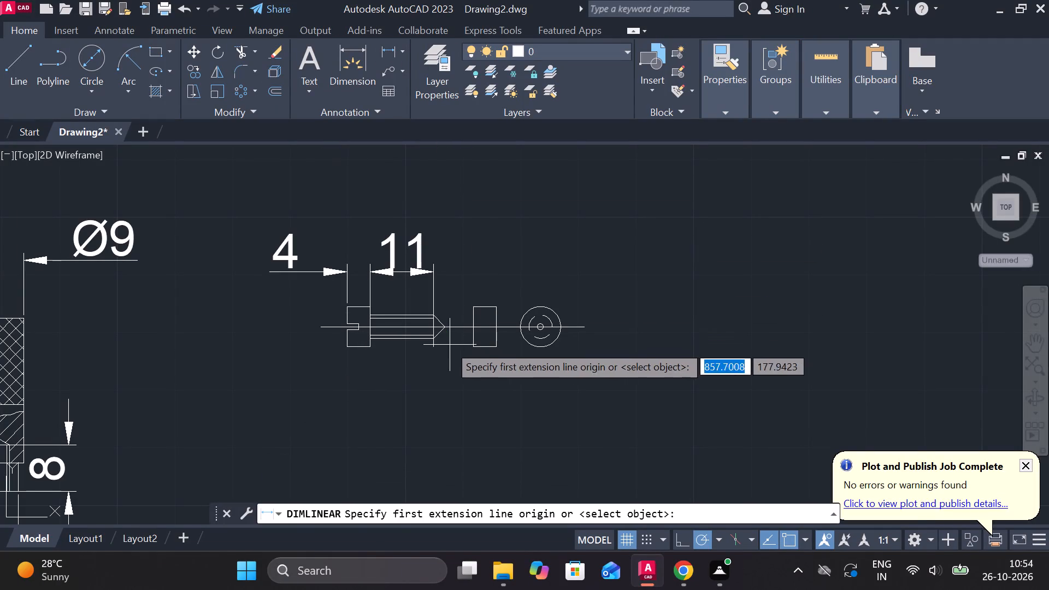
scroll(444, 309, up, 3)
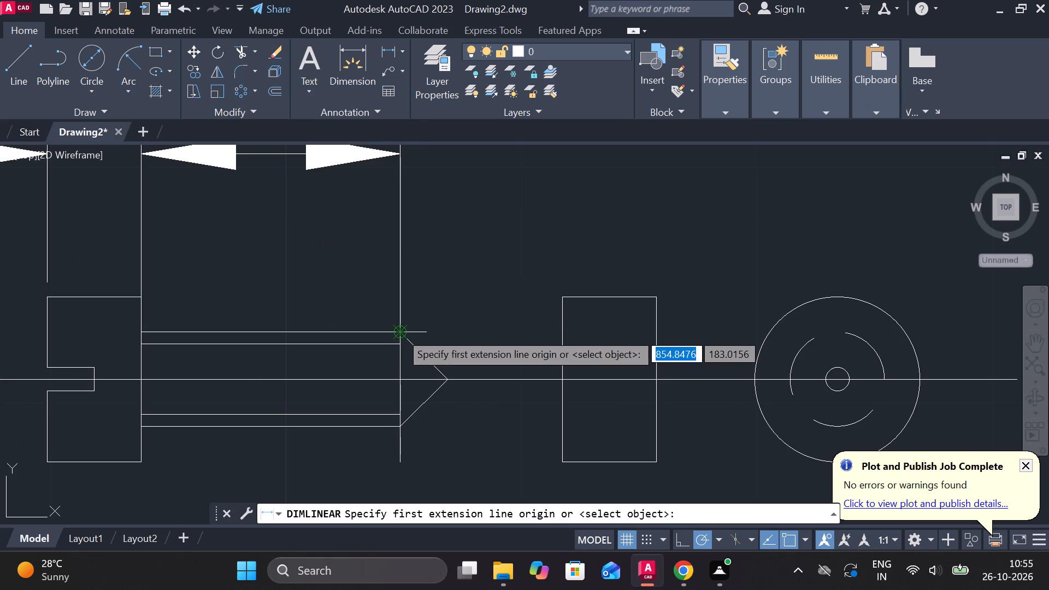
click(400, 332)
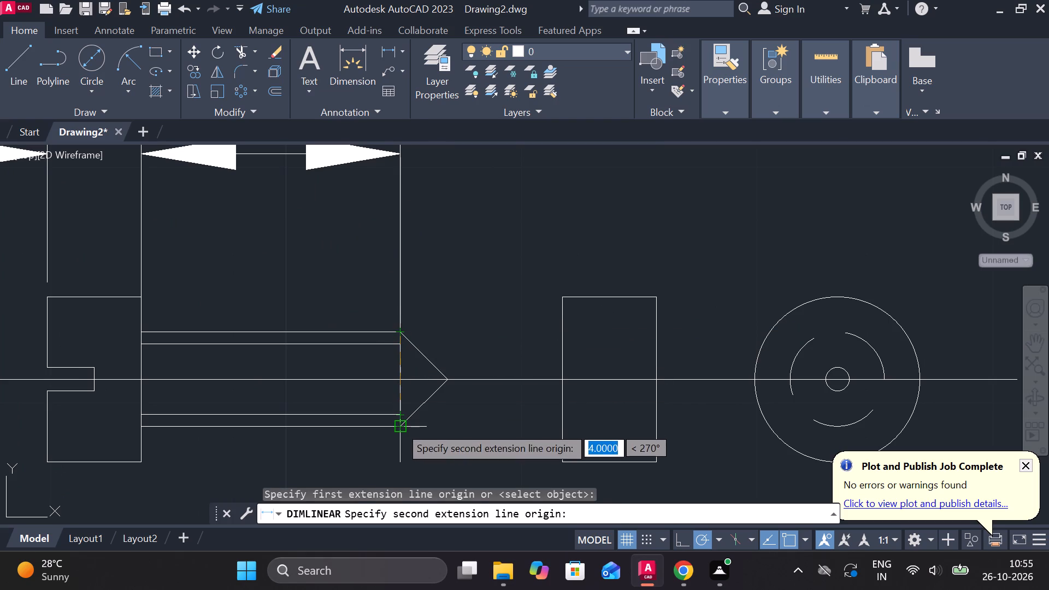
click(399, 426)
scroll(482, 400, down, 2)
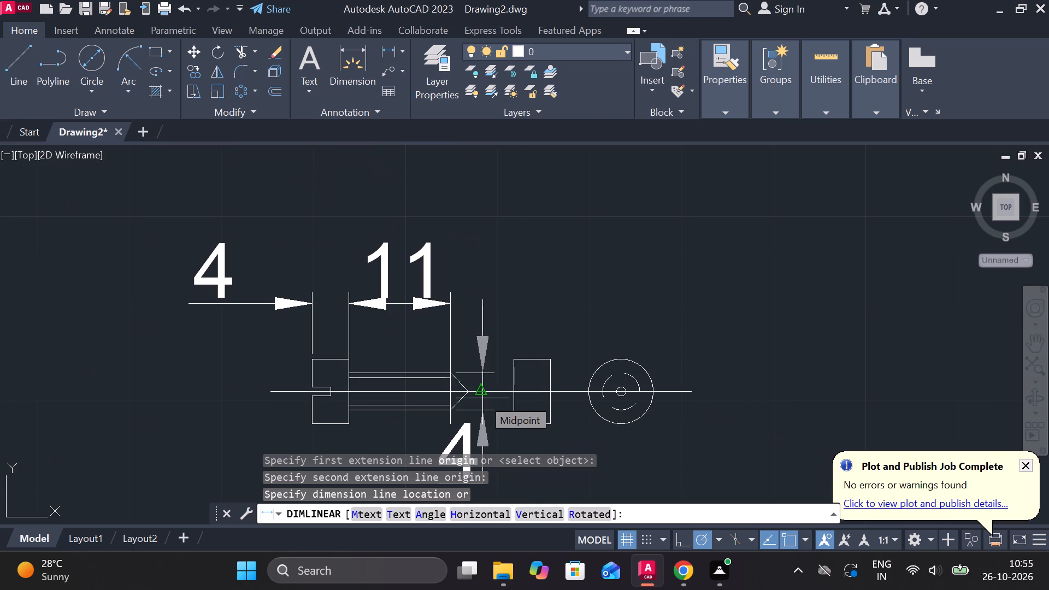
scroll(486, 382, down, 2)
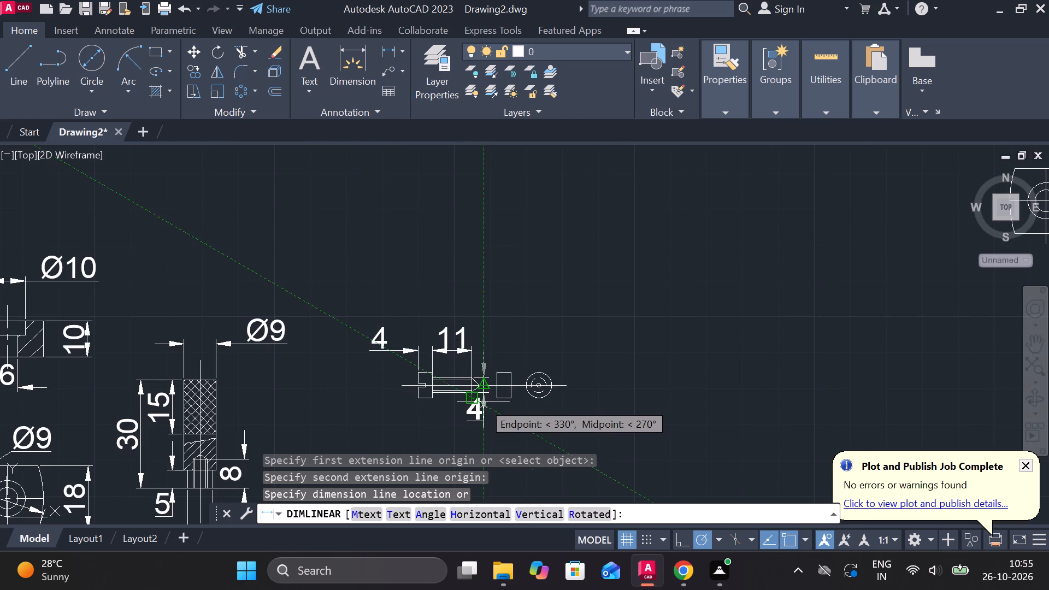
scroll(483, 402, up, 3)
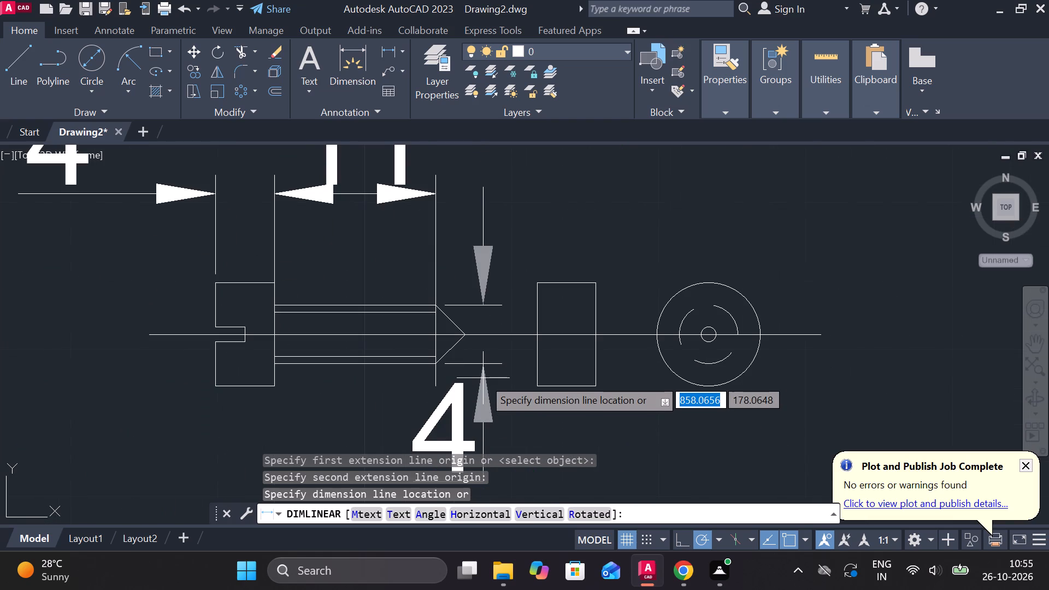
click(483, 378)
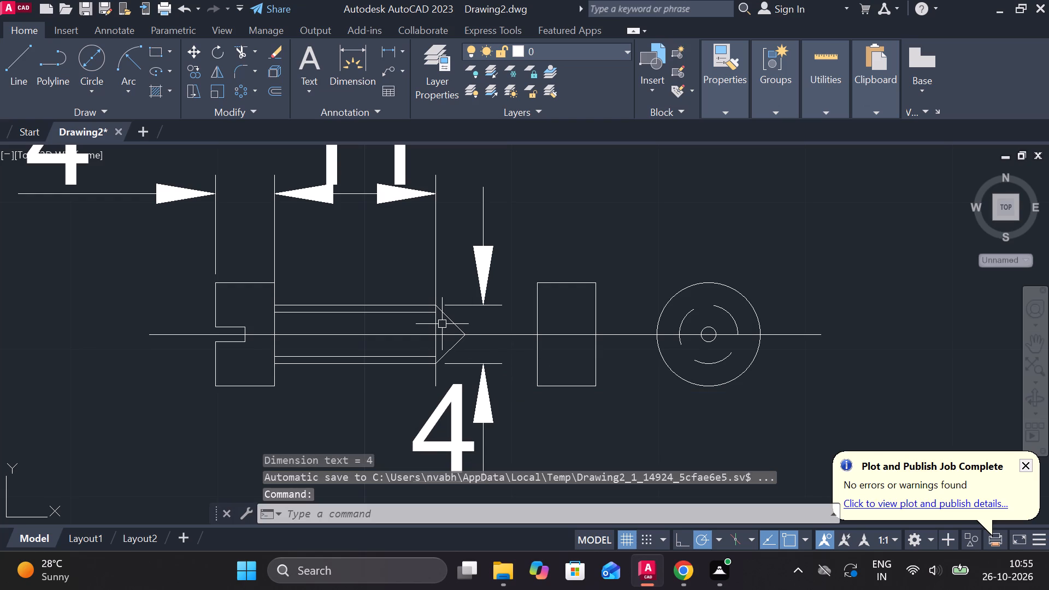
Add a vertical linear dimension for the slotted head's outer diameter, placed just outside the head's slotted face.
scroll(360, 340, down, 1)
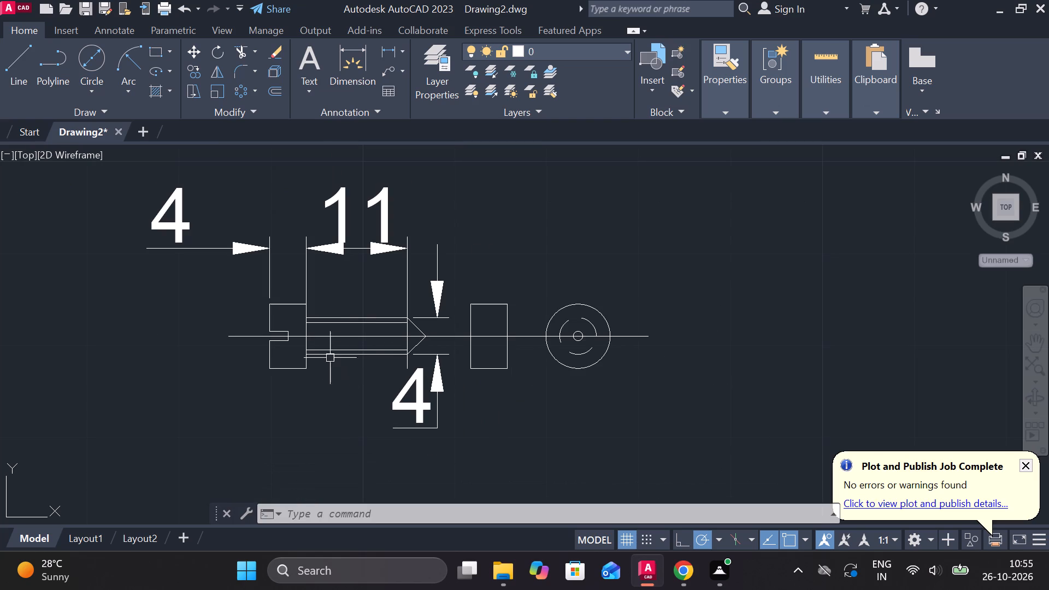
click(388, 56)
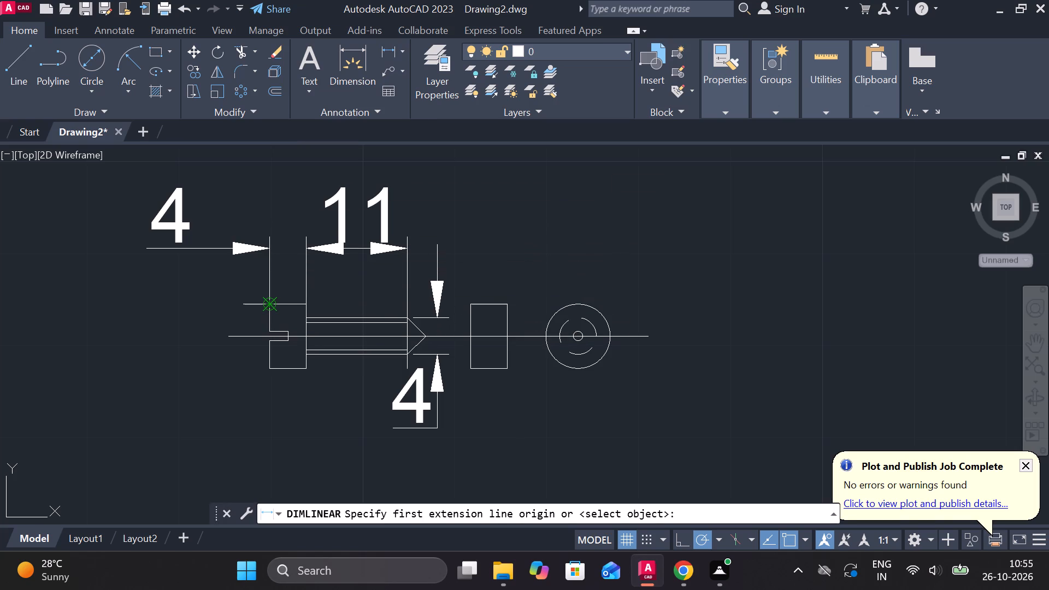
scroll(273, 304, up, 1)
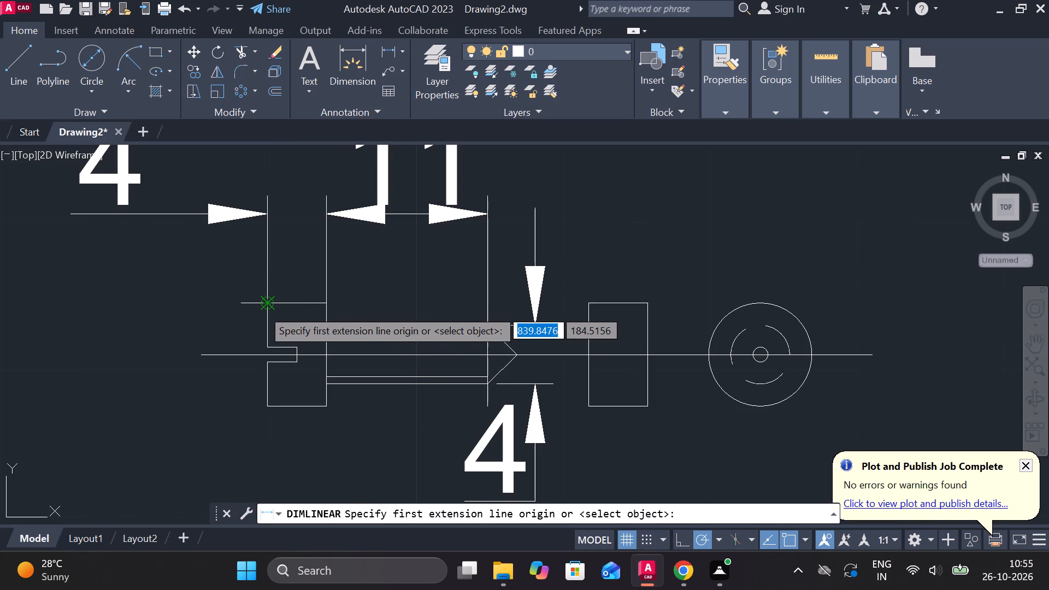
scroll(269, 309, up, 2)
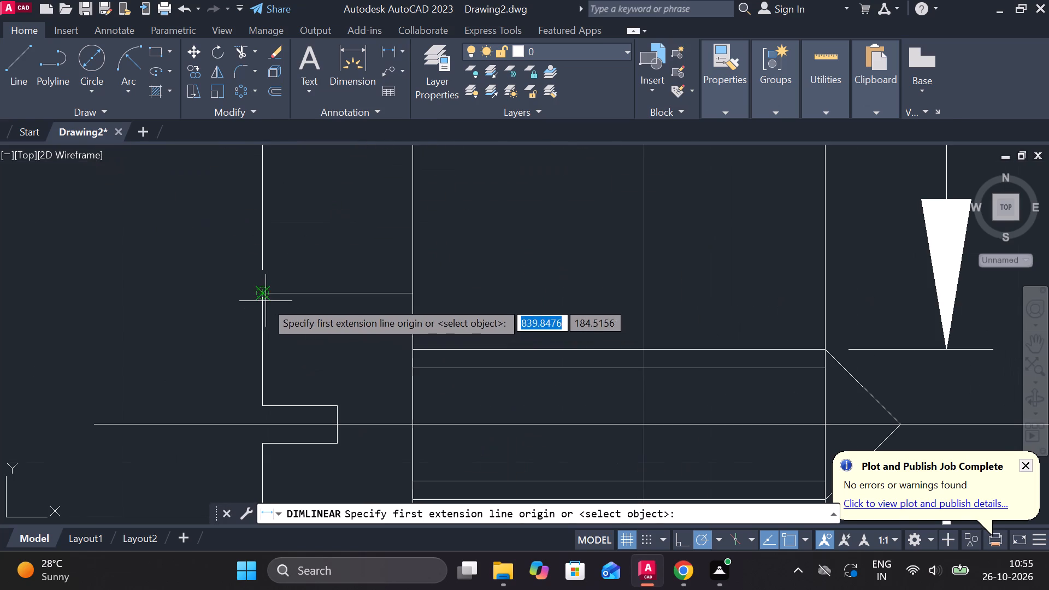
click(264, 293)
scroll(266, 299, down, 3)
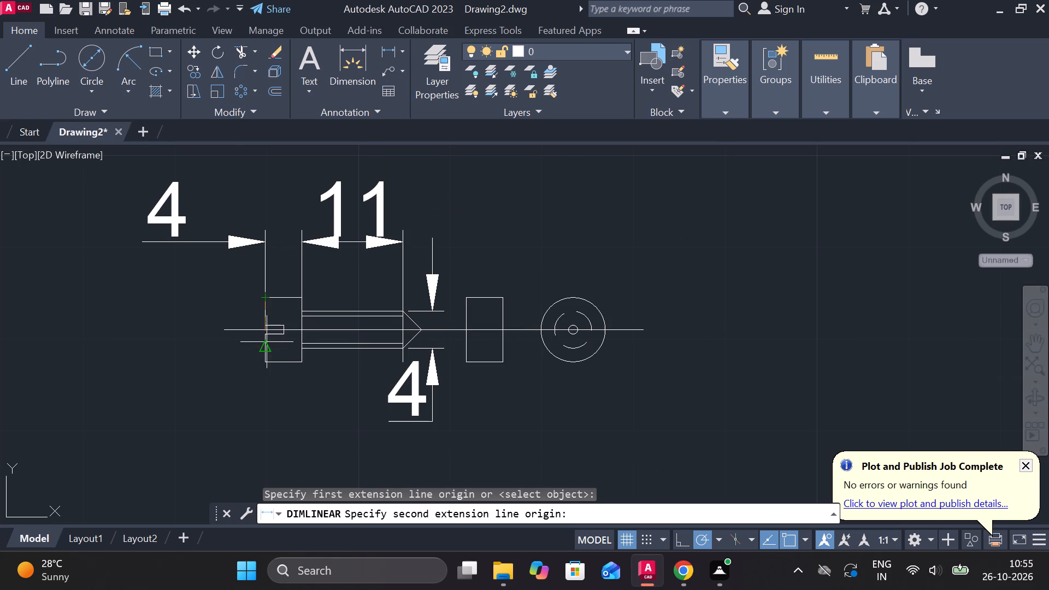
scroll(266, 363, up, 2)
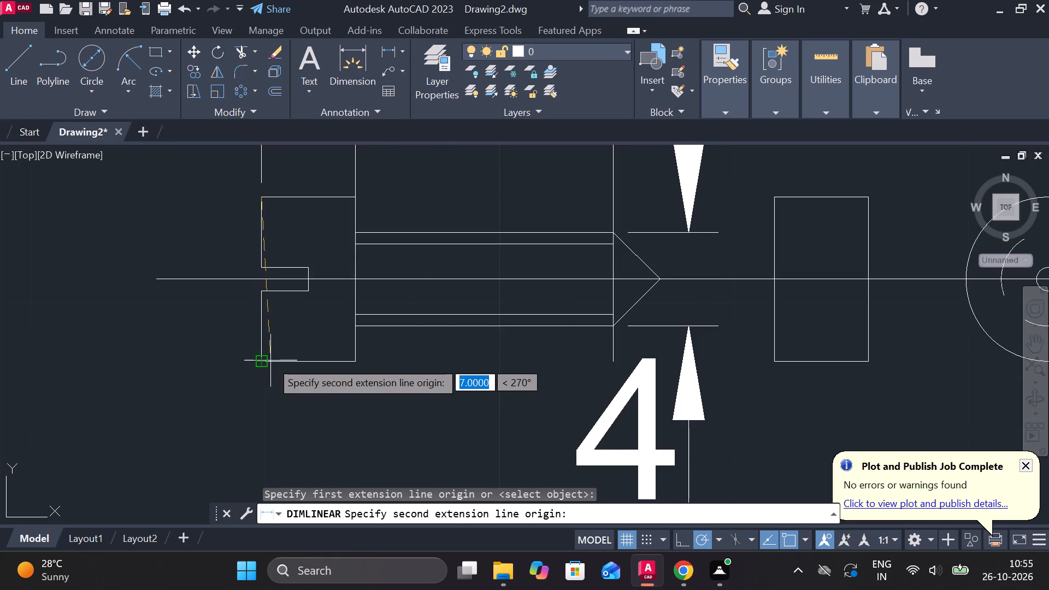
click(261, 364)
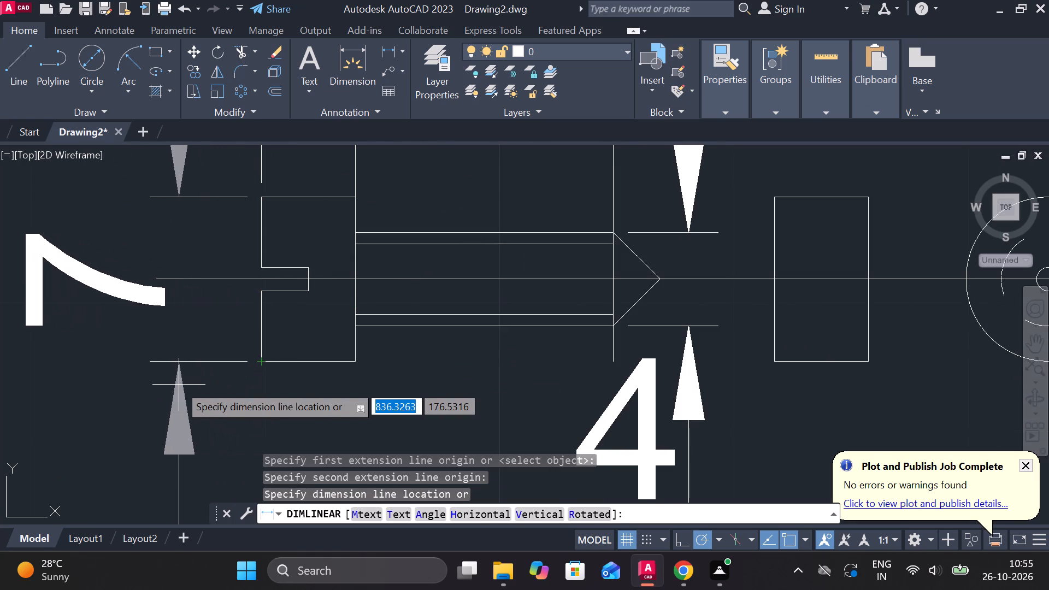
scroll(179, 385, down, 2)
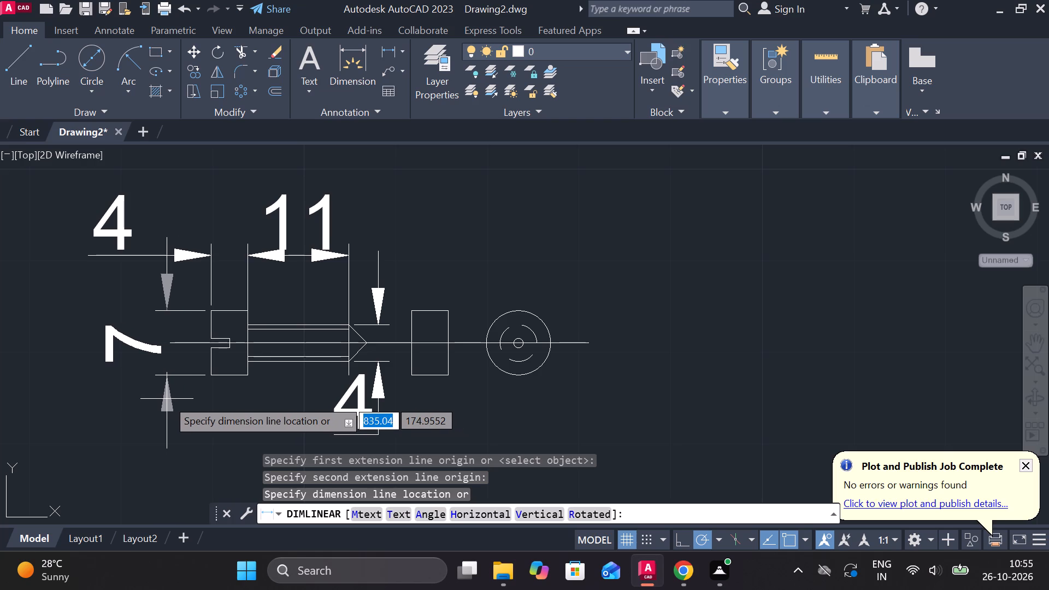
click(167, 399)
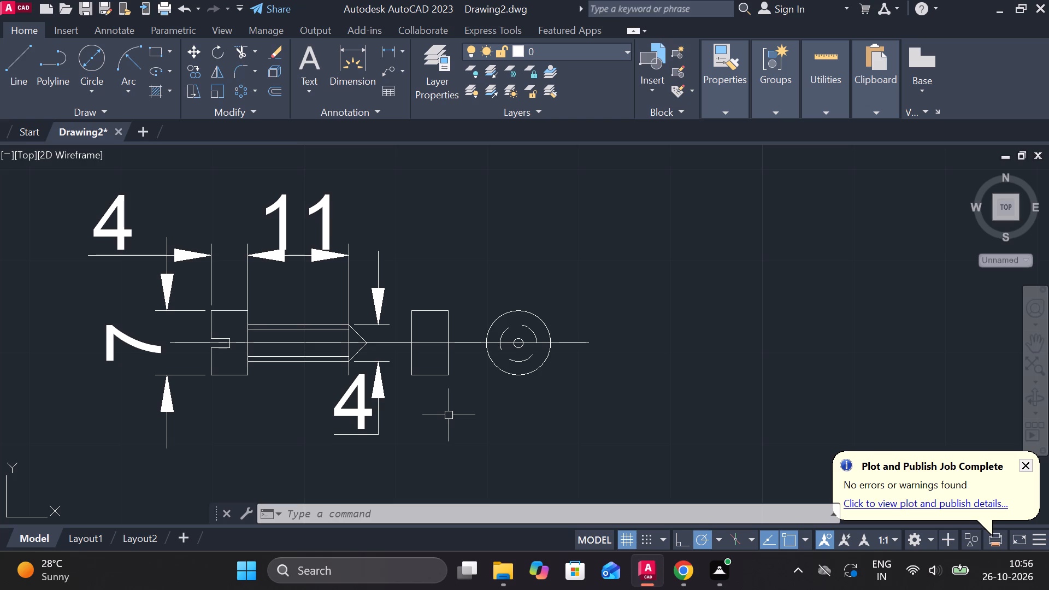
Add a horizontal linear dimension above the separate rectangular view for its width, level with the shank length dimension.
click(393, 47)
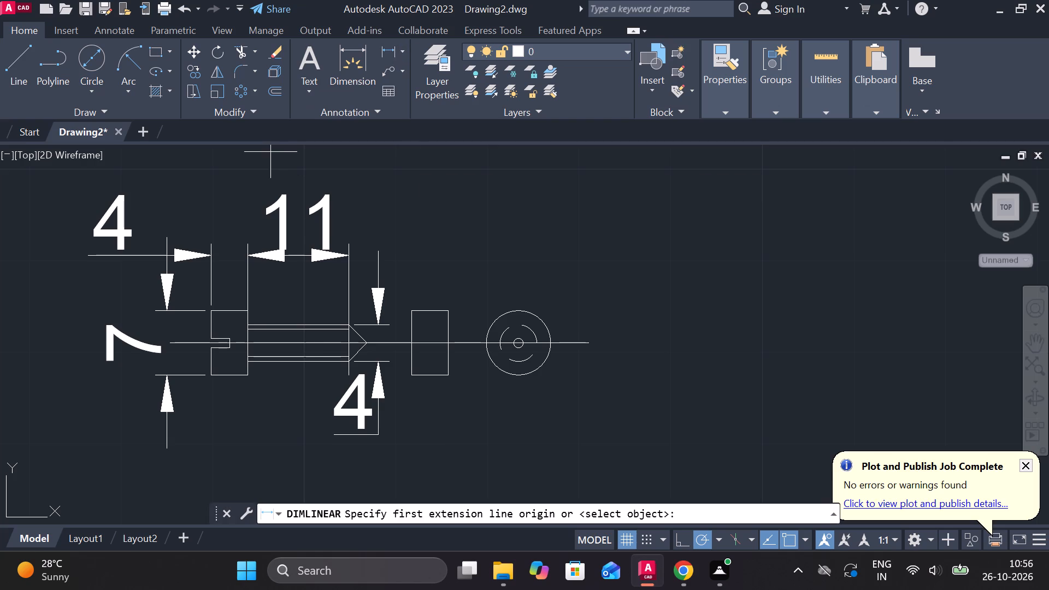
click(412, 311)
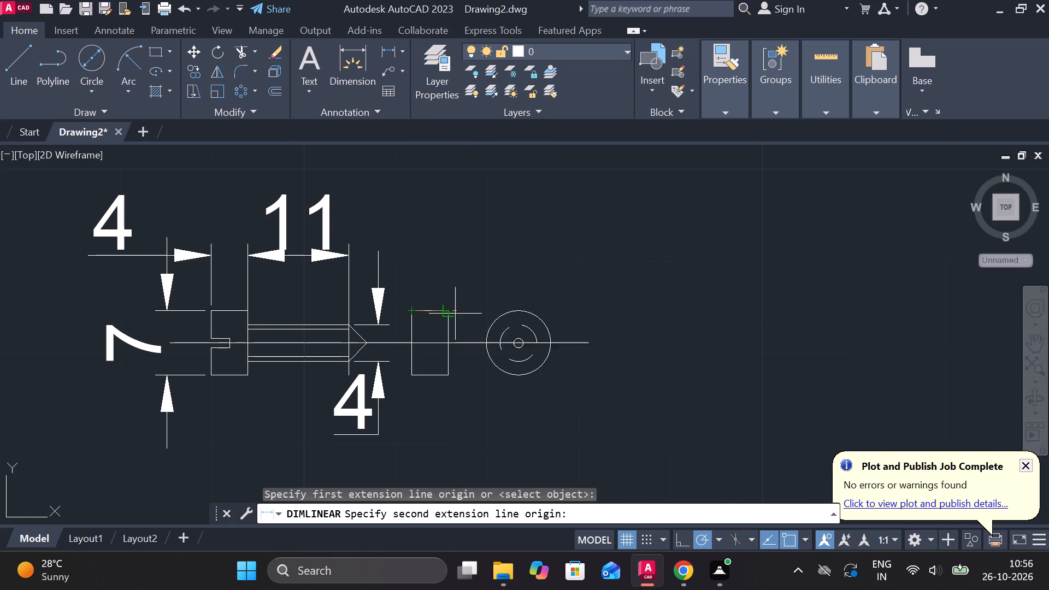
click(452, 312)
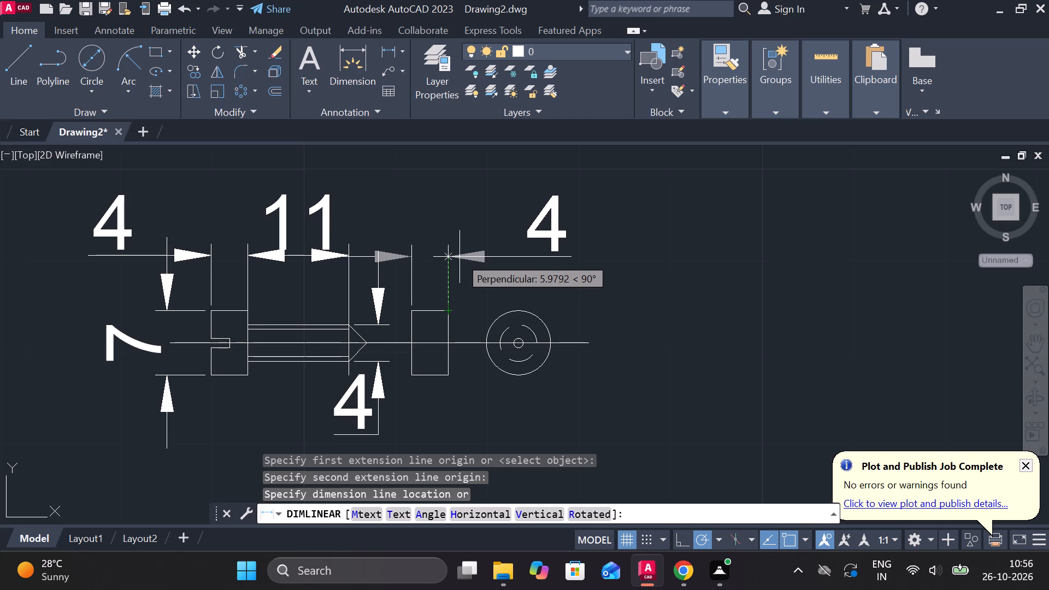
scroll(461, 253, up, 2)
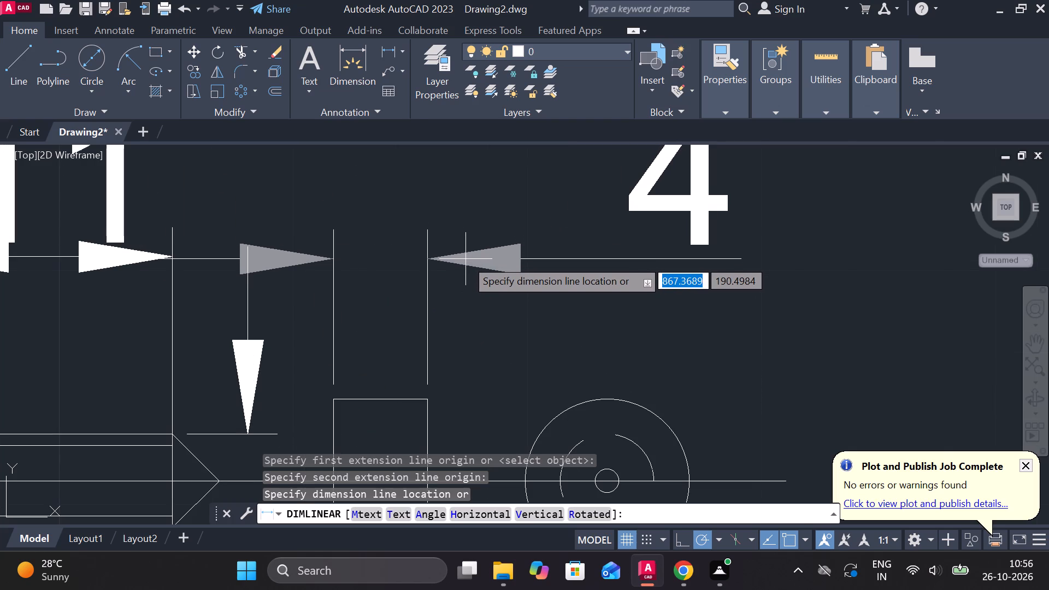
click(465, 257)
Add a vertical linear dimension for the rectangular view's height, placed between the rectangle and the circular view.
scroll(478, 257, down, 1)
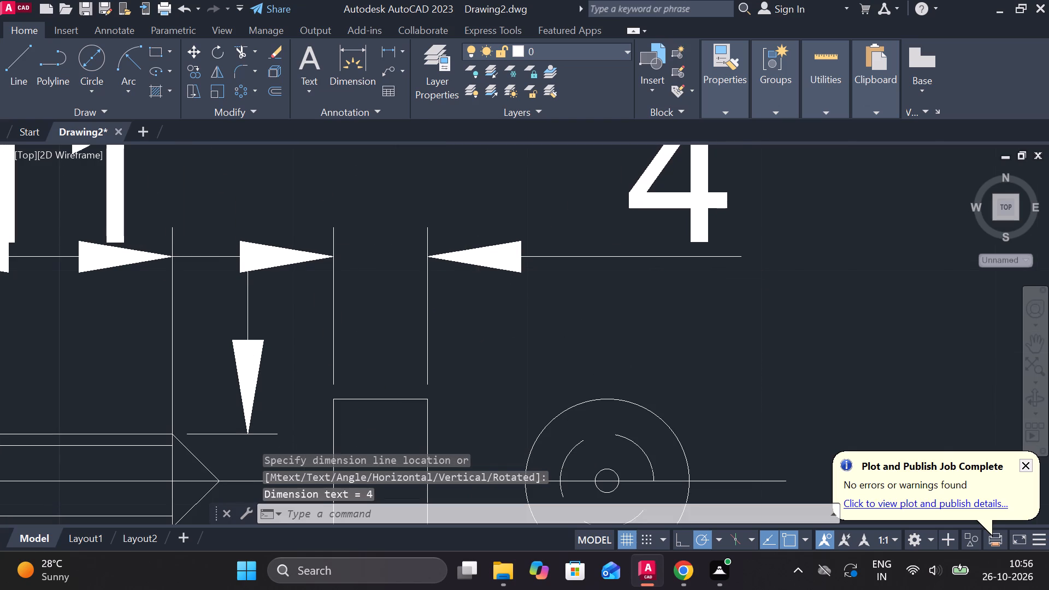
scroll(478, 257, down, 2)
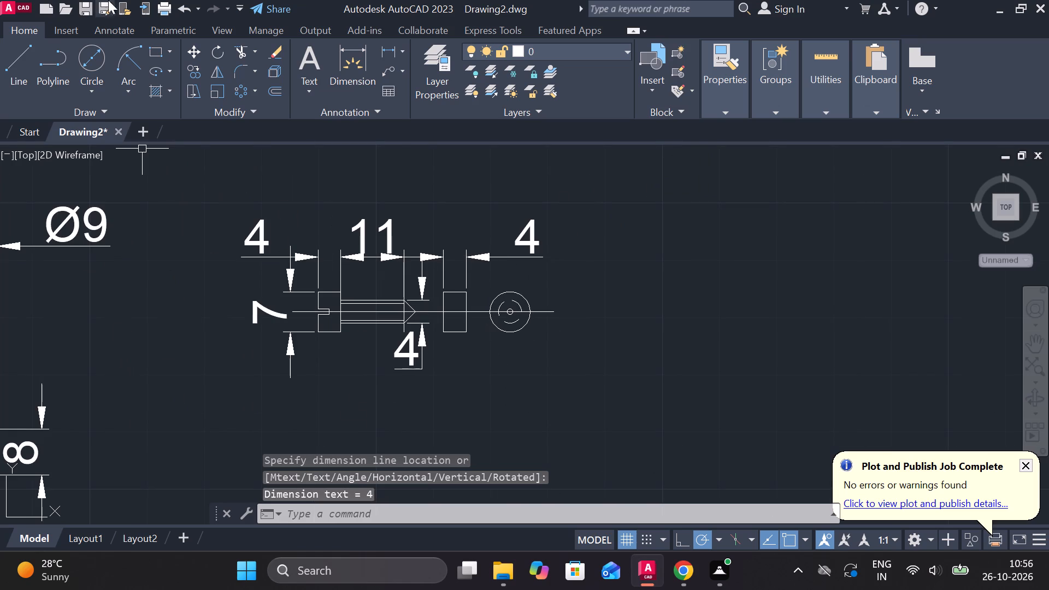
click(385, 52)
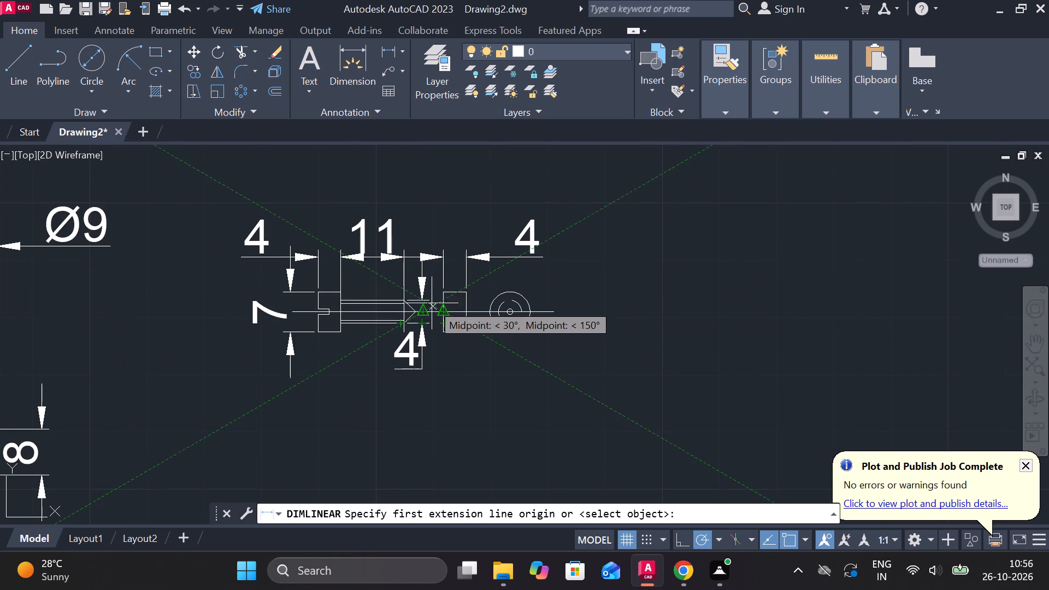
scroll(460, 305, up, 2)
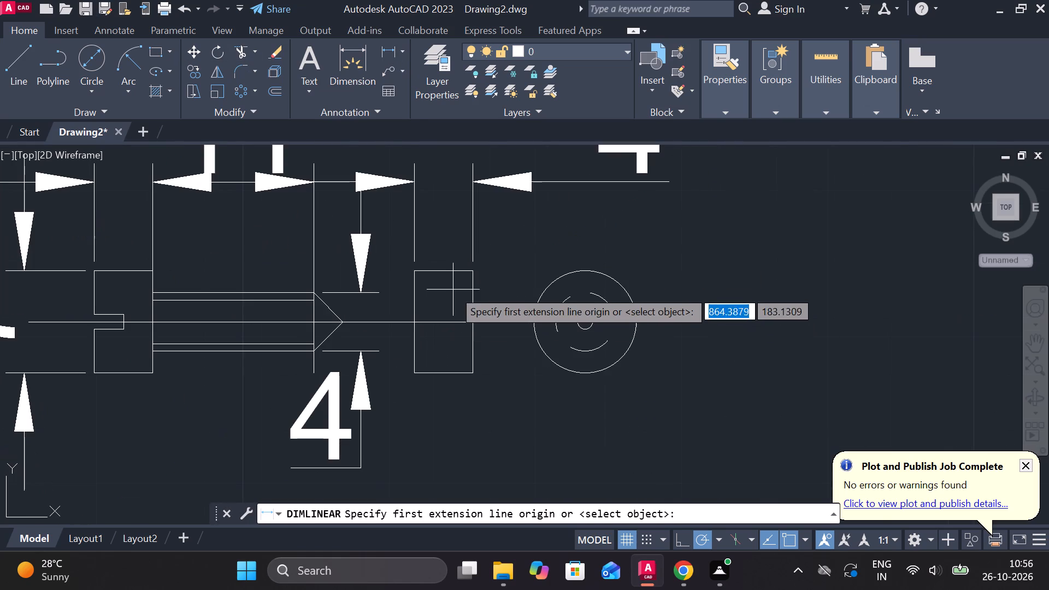
click(472, 270)
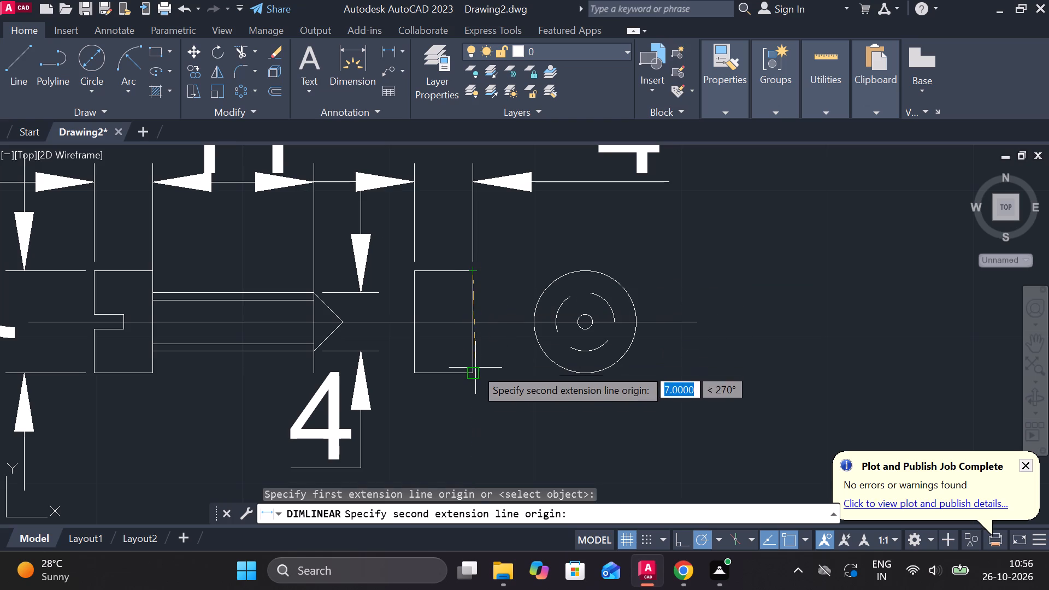
click(475, 374)
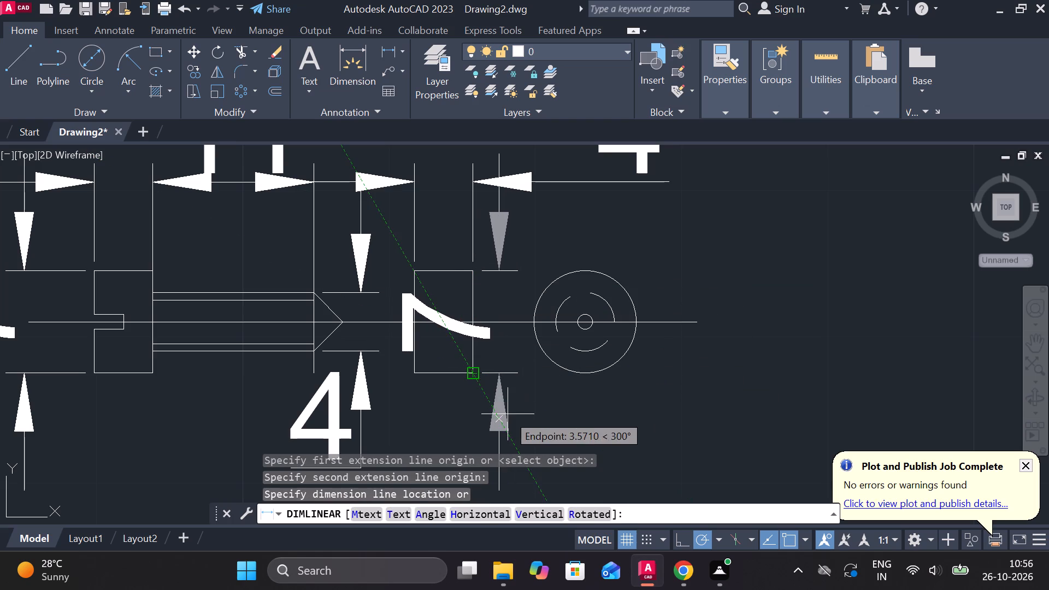
click(516, 403)
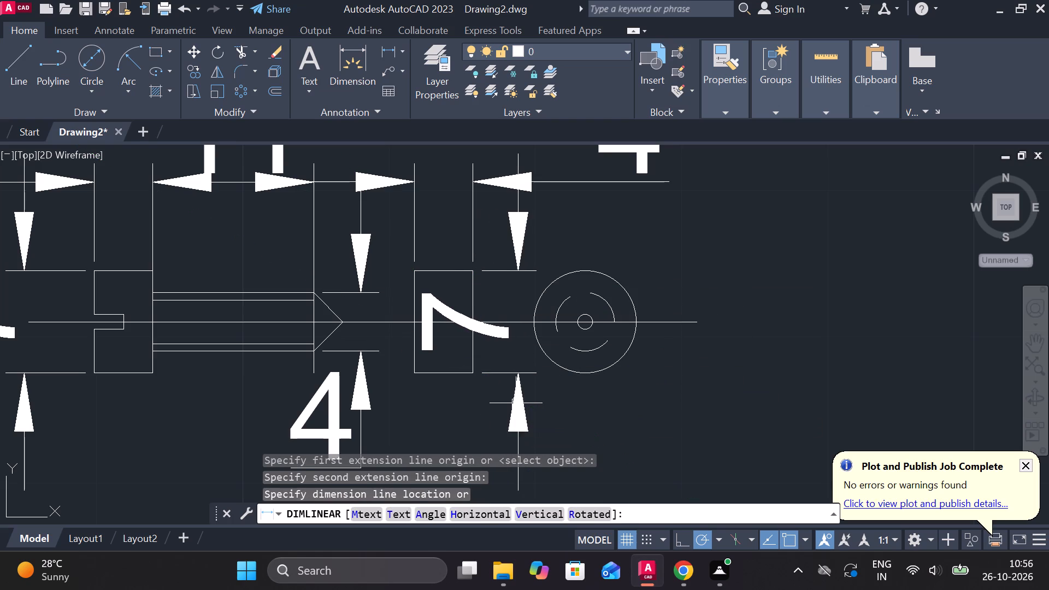
Move the rectangle height dimension's text out of the rectangle to just below it, beside the dimension line.
click(455, 322)
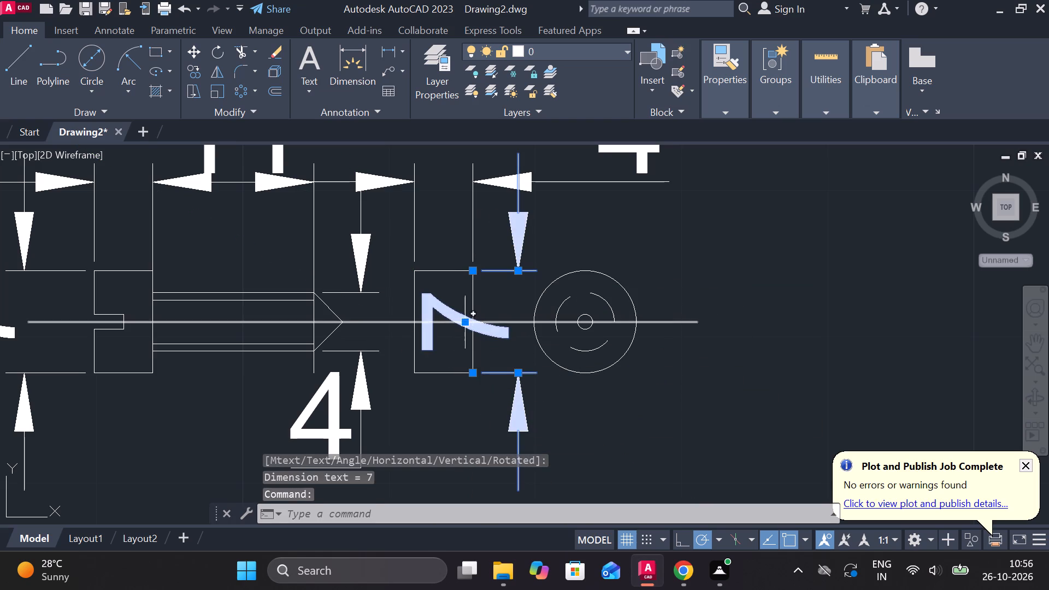
click(469, 321)
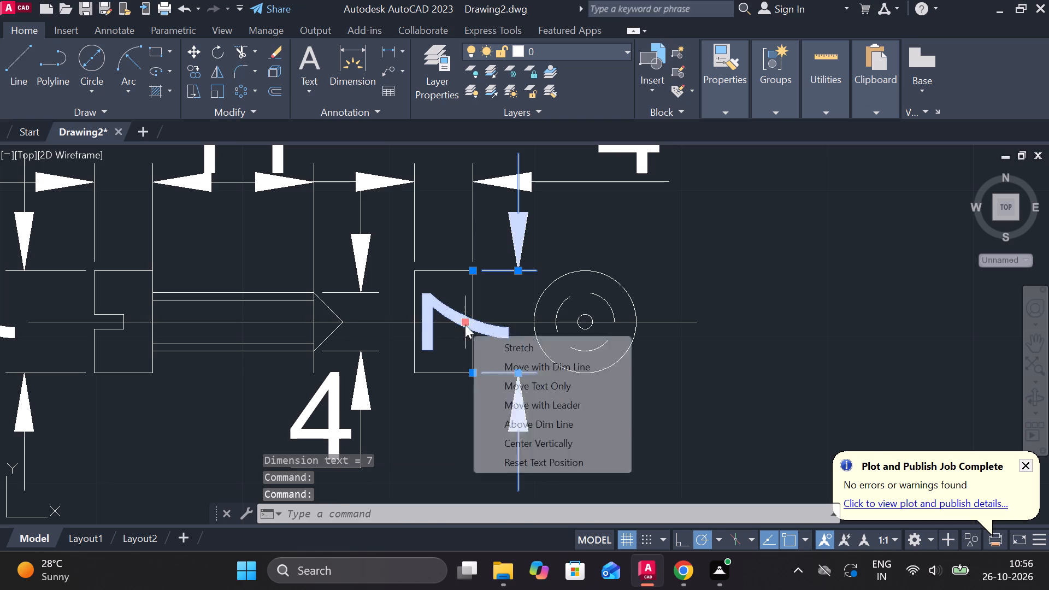
click(465, 324)
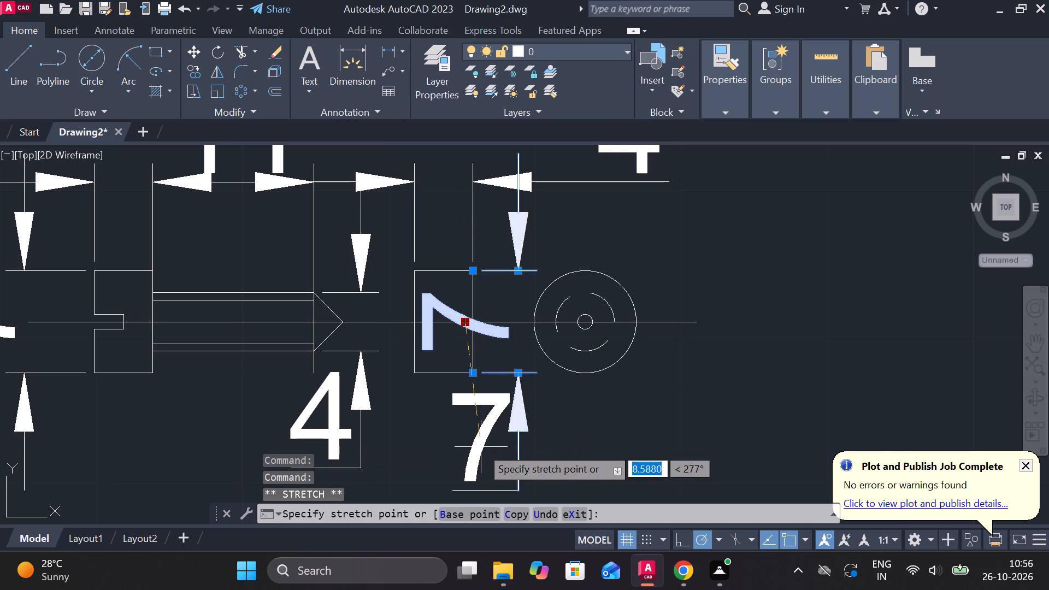
click(481, 447)
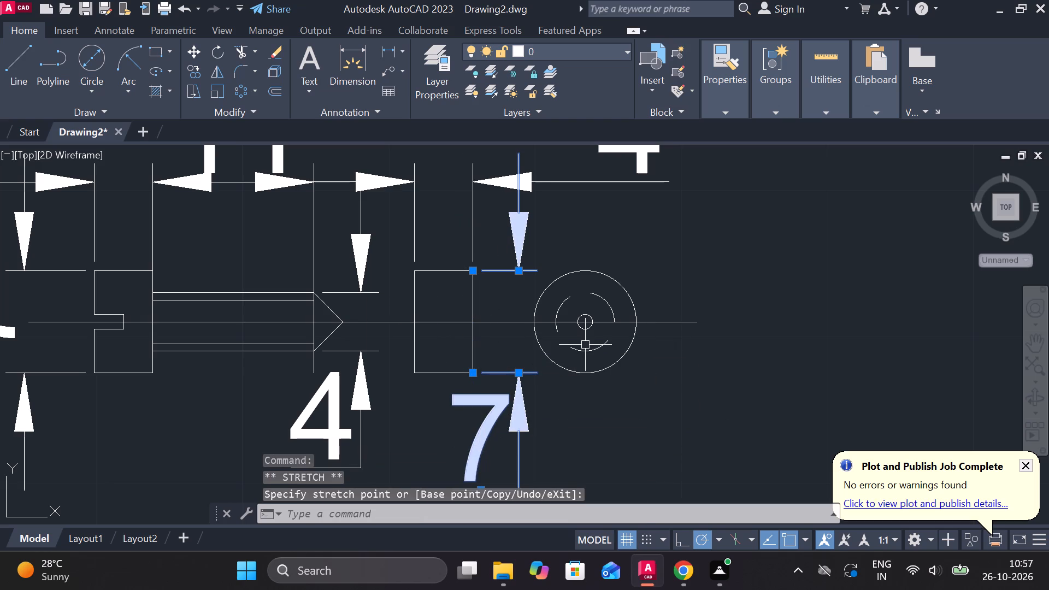
Add a diameter dimension to the broken inner circle of the end view, with its text outside, above the circle.
scroll(718, 268, down, 2)
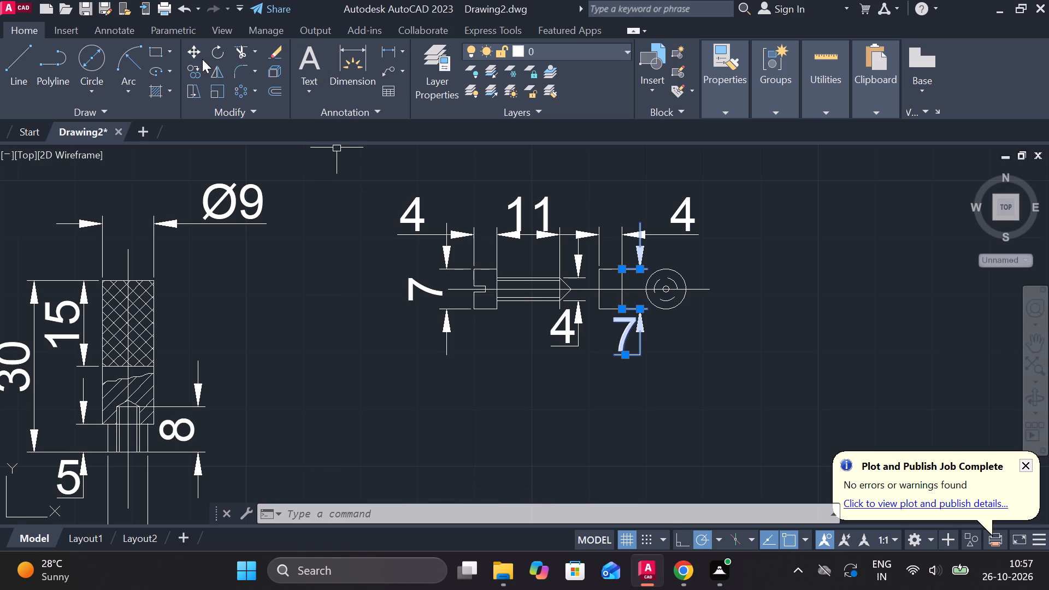
click(401, 58)
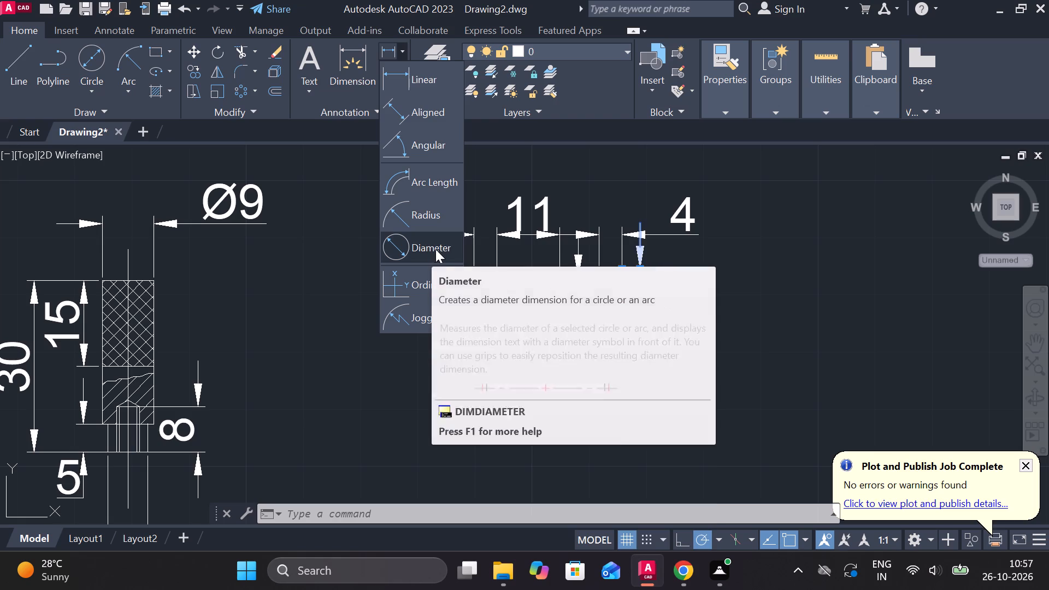
click(410, 251)
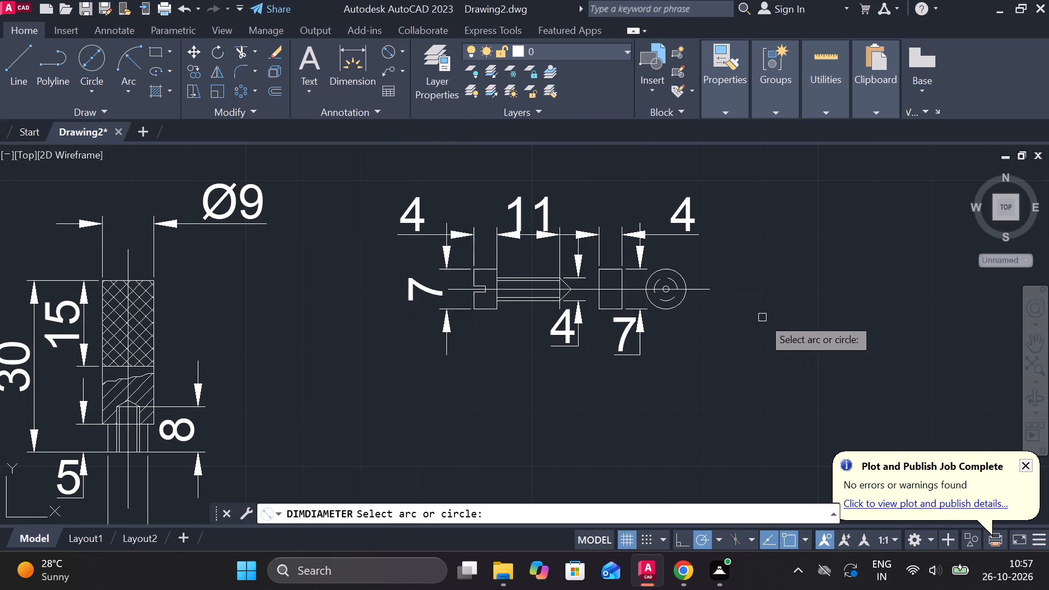
scroll(686, 278, up, 3)
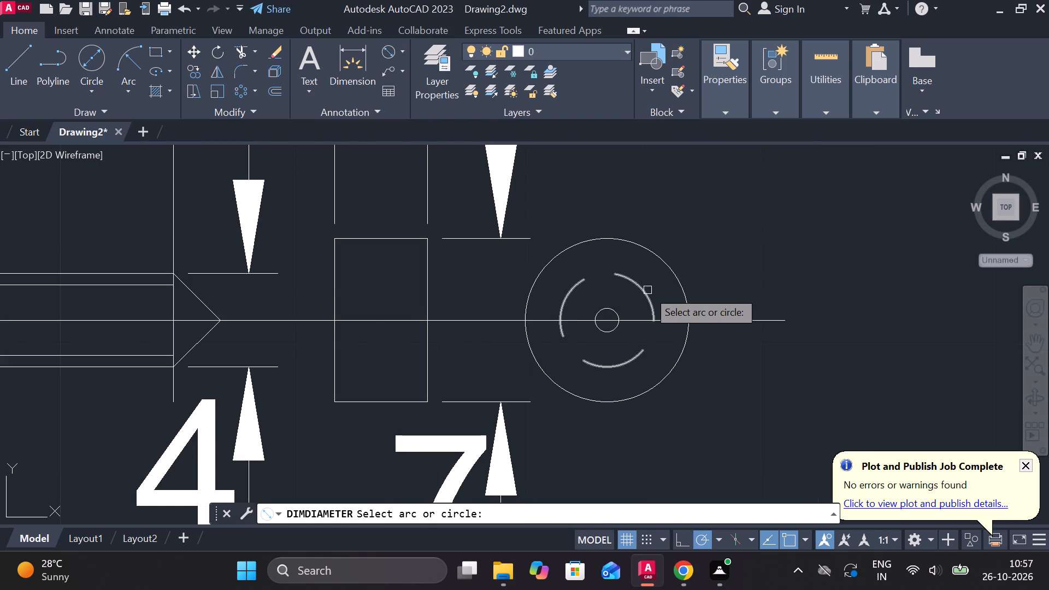
click(647, 290)
scroll(700, 263, down, 2)
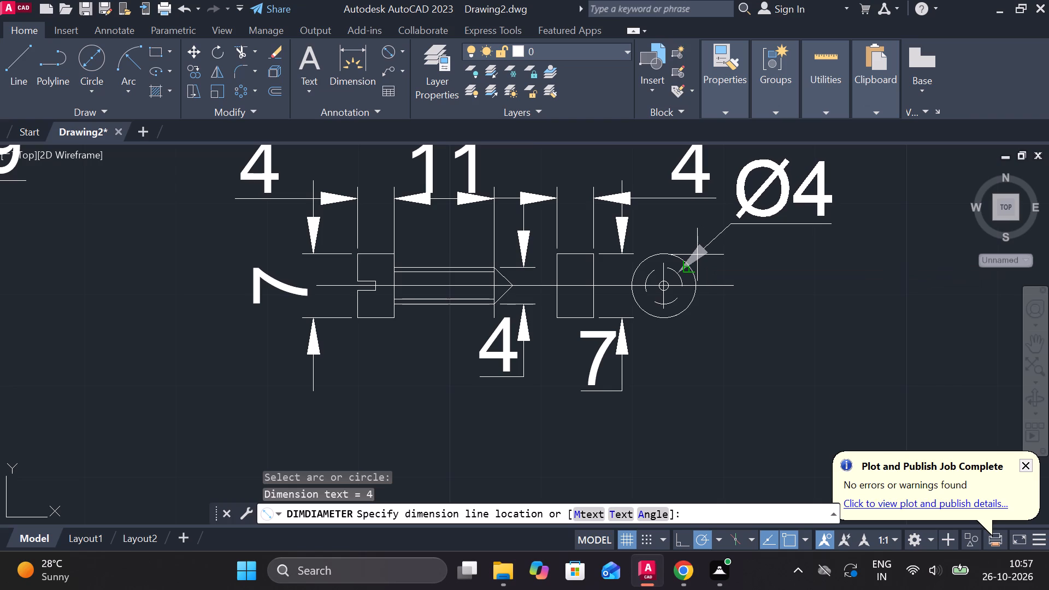
click(697, 255)
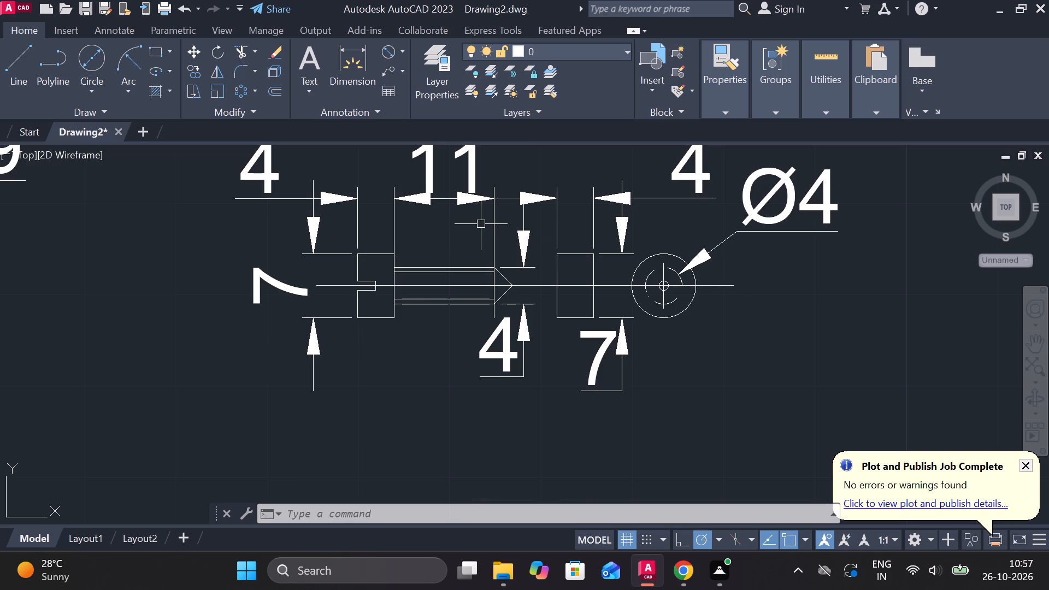
Add a diameter symbol before the slotted head's vertical height dimension so its text reads Ø7.
scroll(761, 297, down, 2)
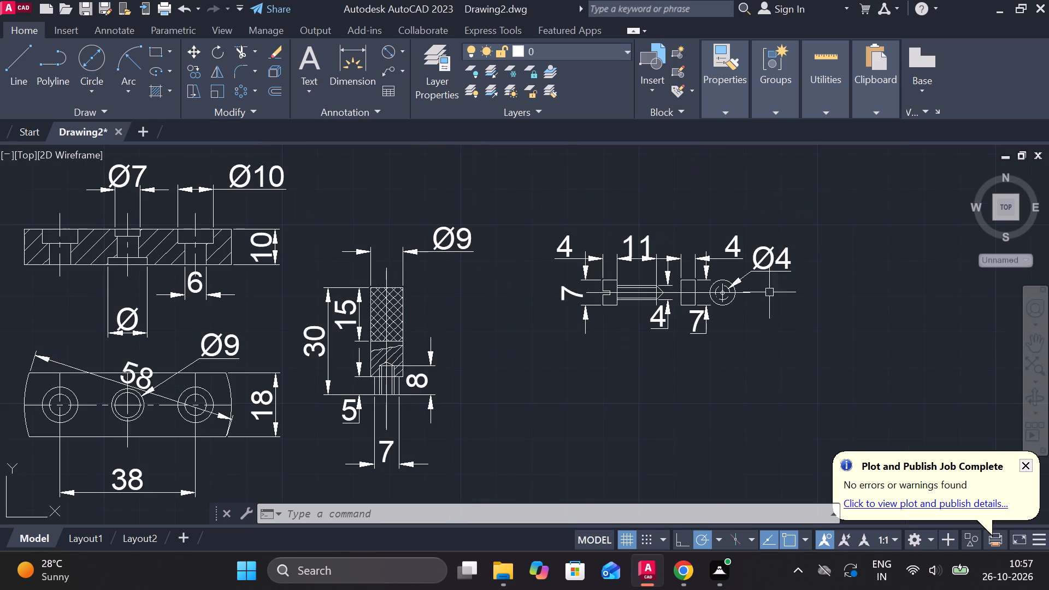
scroll(743, 237, up, 1)
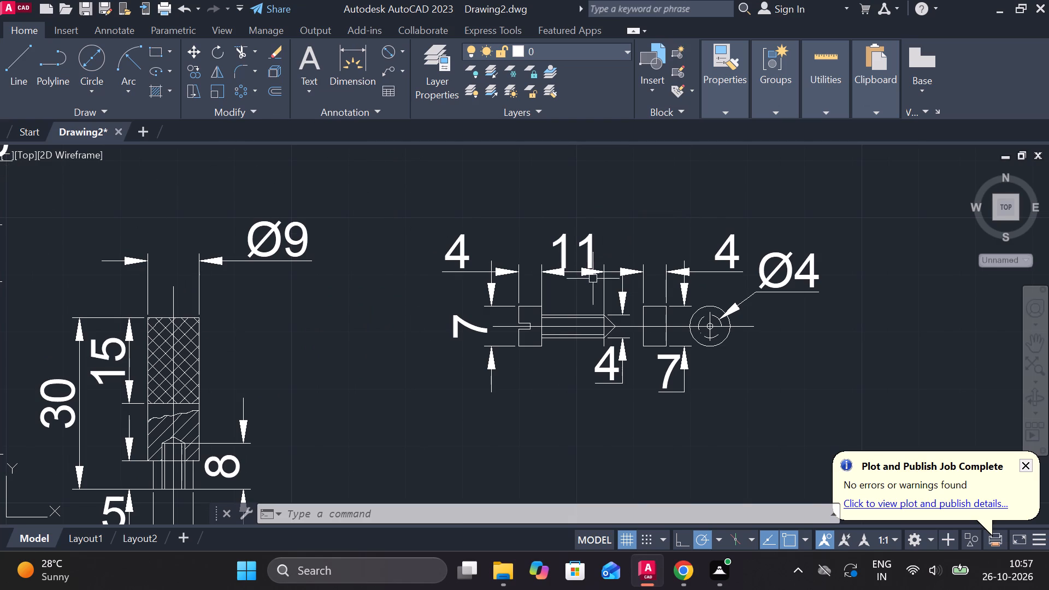
double_click(474, 324)
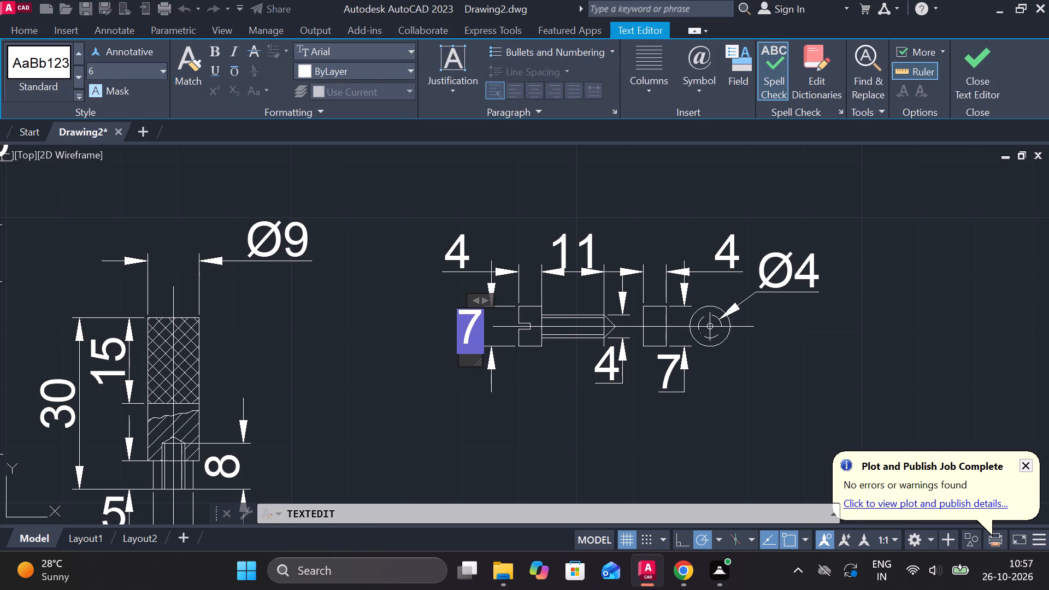
click(717, 98)
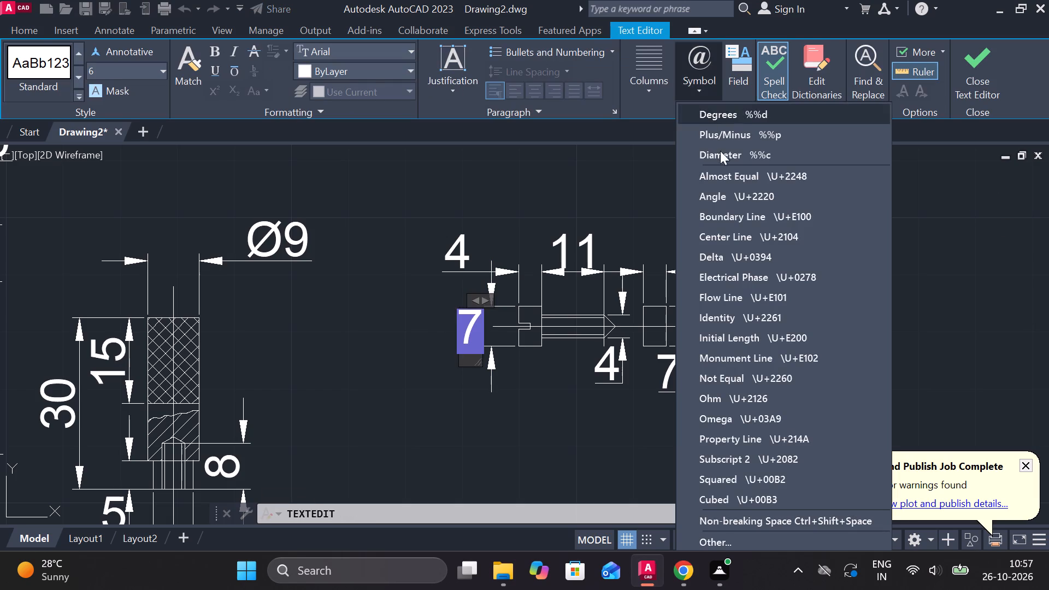
click(728, 164)
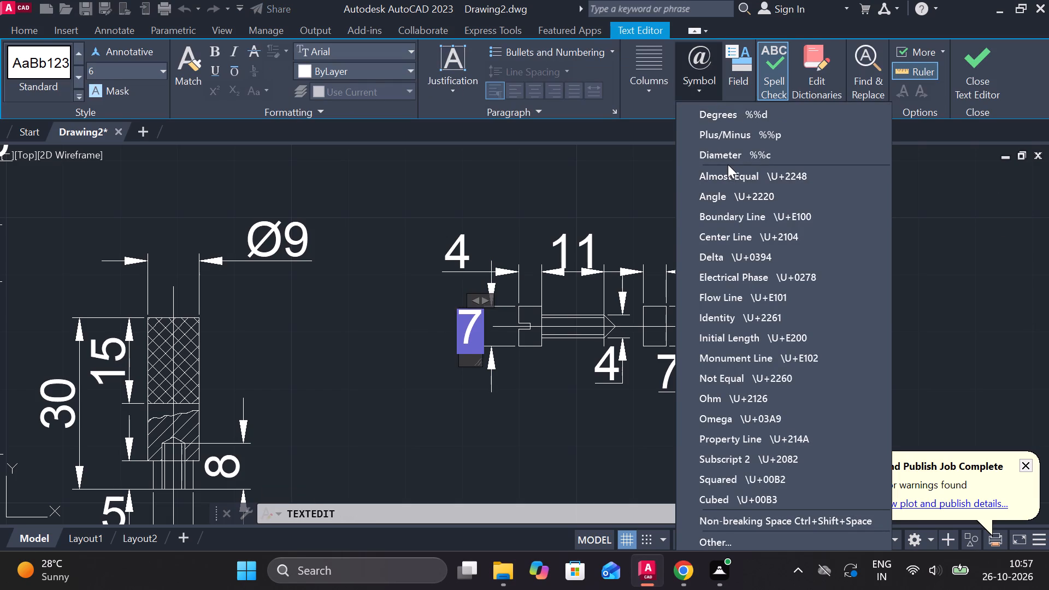
click(729, 158)
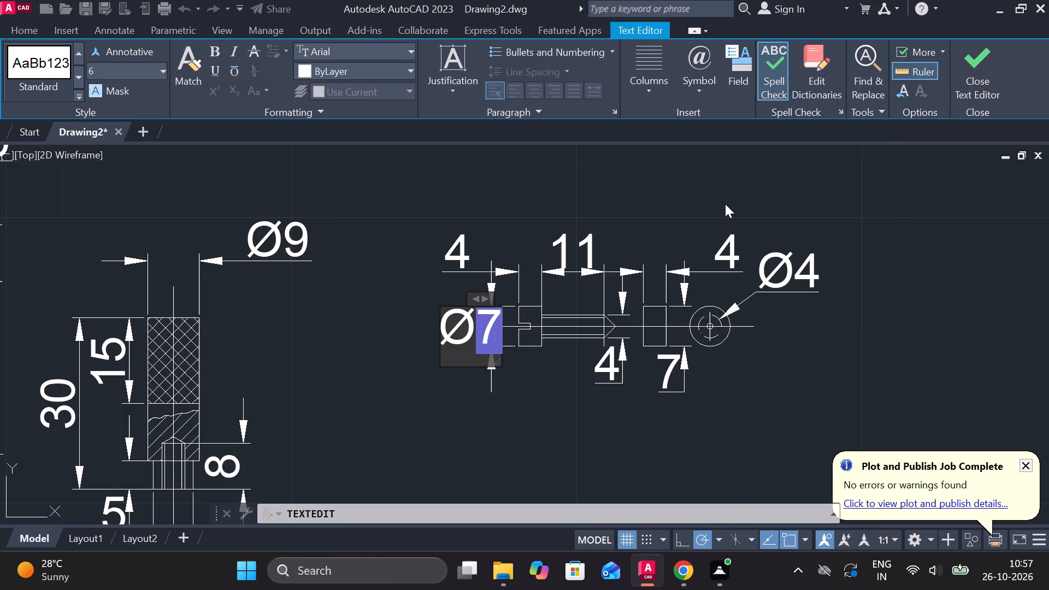
Prefix the vertical dimension at the shank's pointed end with M so its text reads M4.
double_click(604, 364)
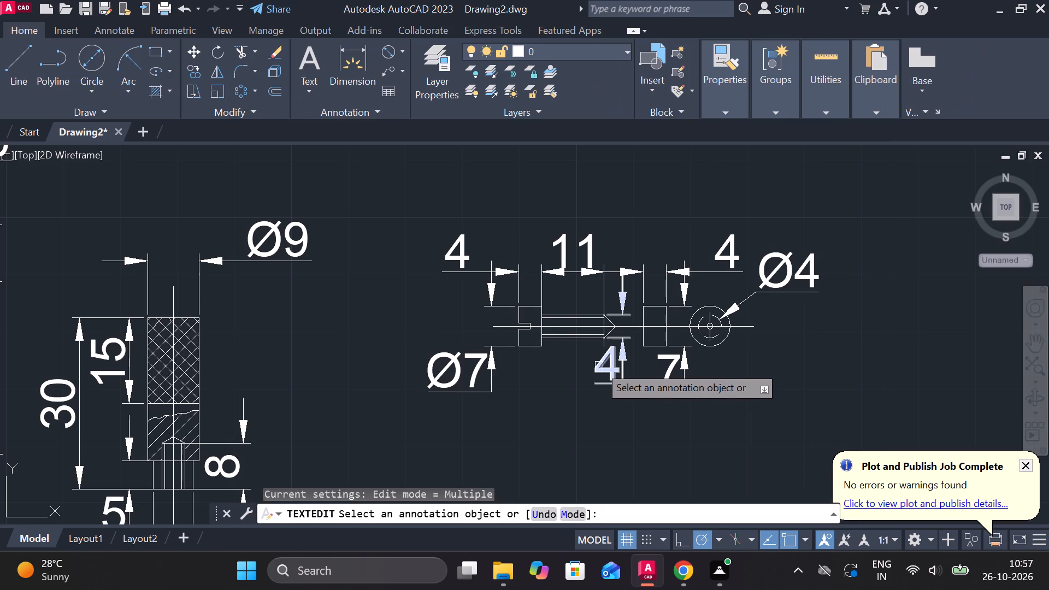
double_click(599, 368)
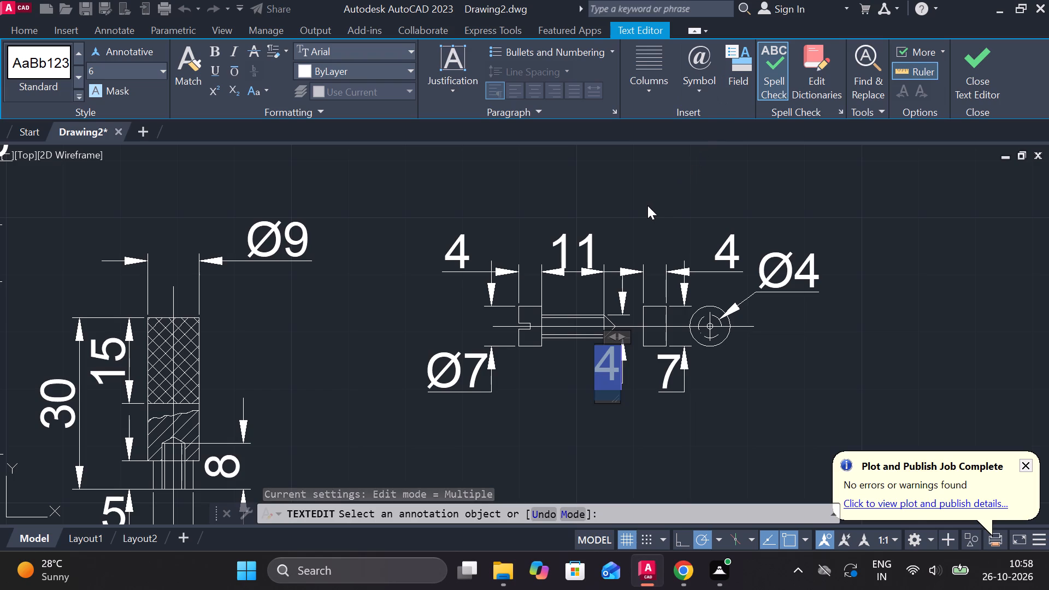
key(Left)
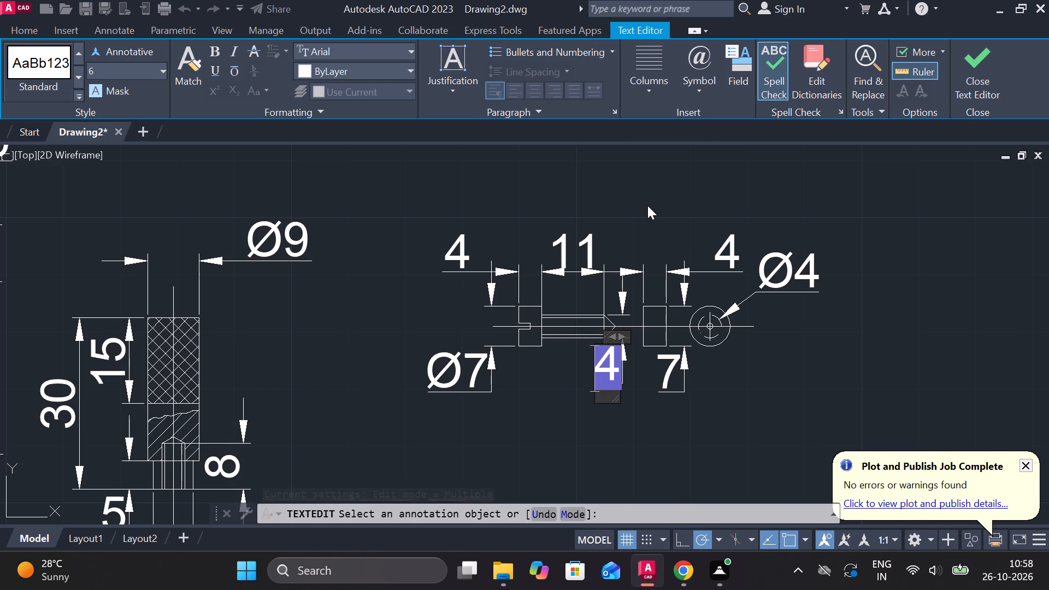
key(m)
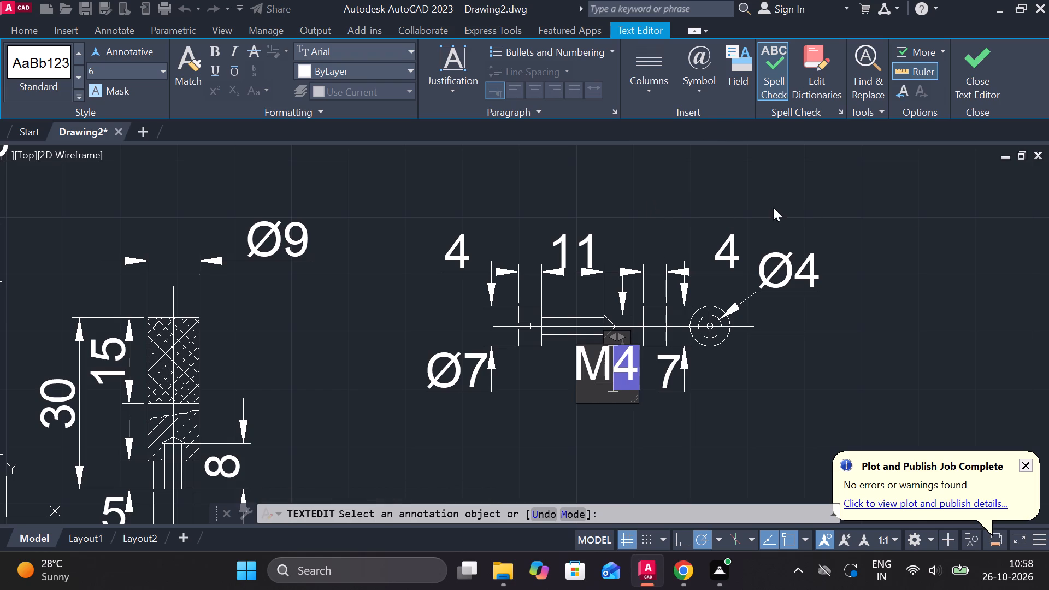
Replace the text of the end view's inner circle diameter dimension with M4.
double_click(787, 270)
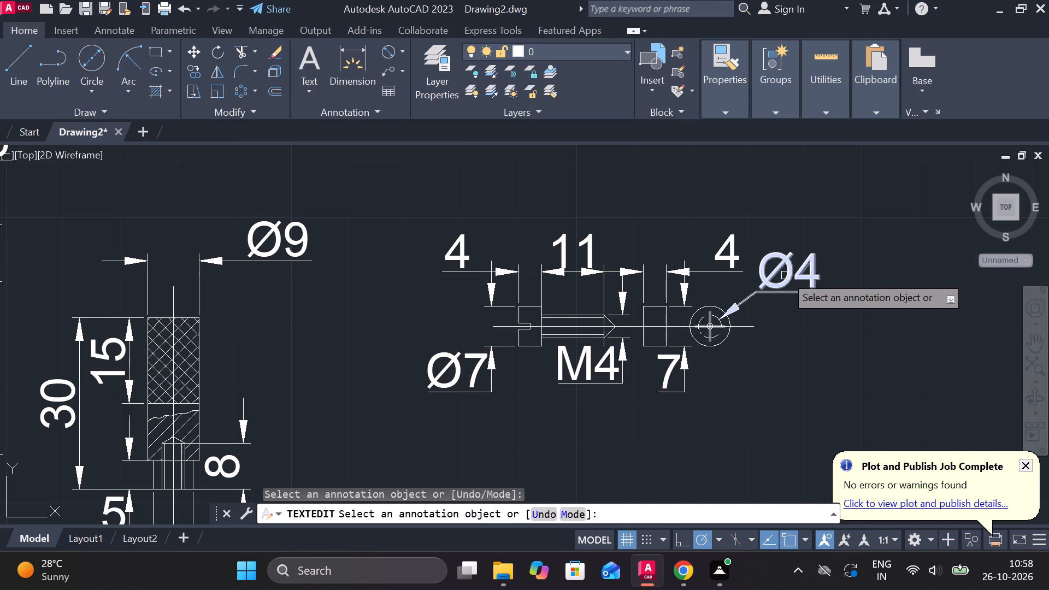
double_click(785, 272)
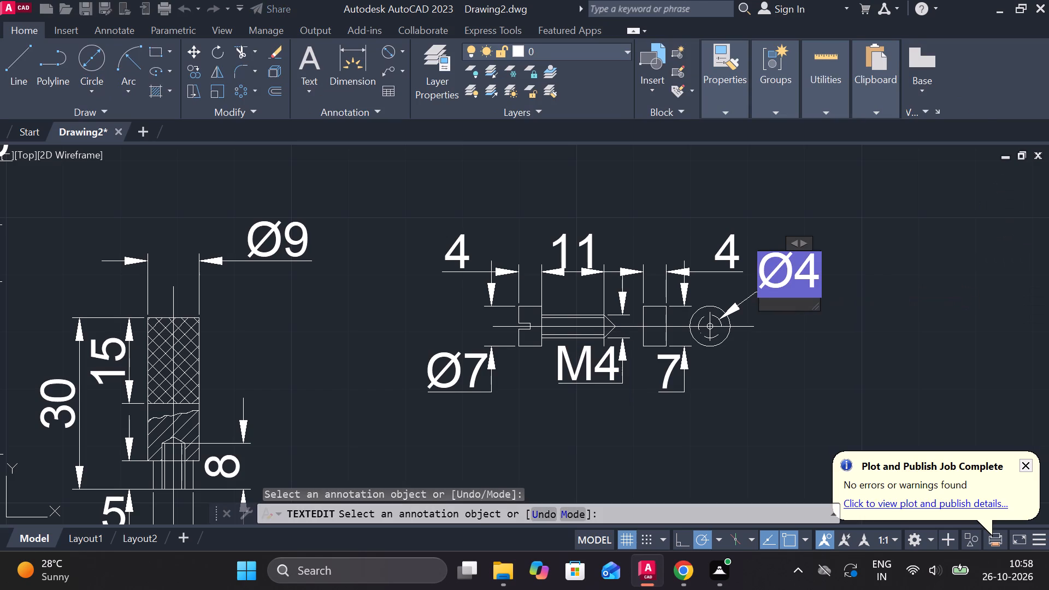
key(Right)
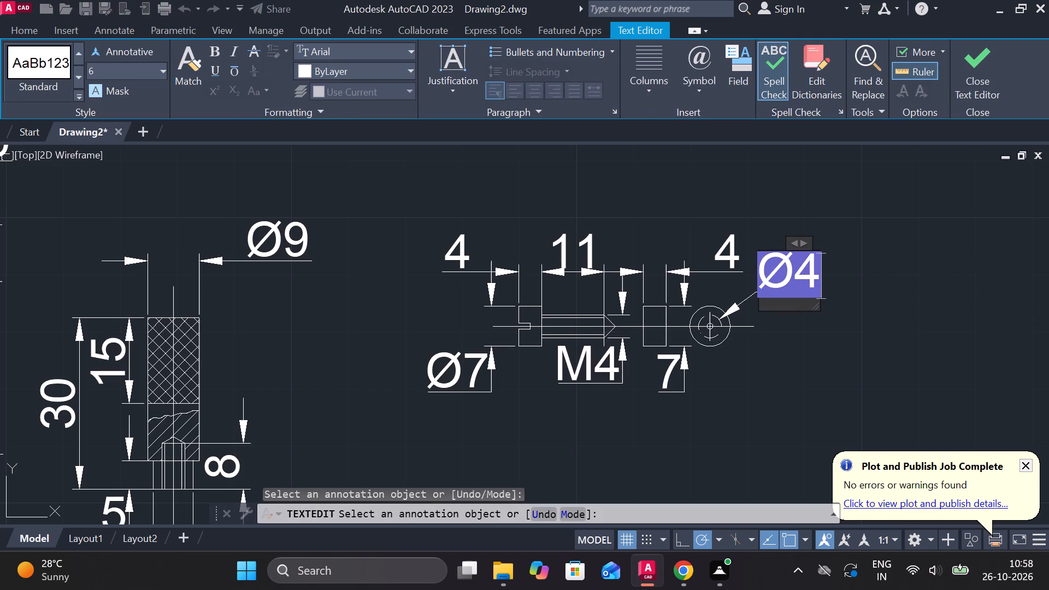
key(BackSpace)
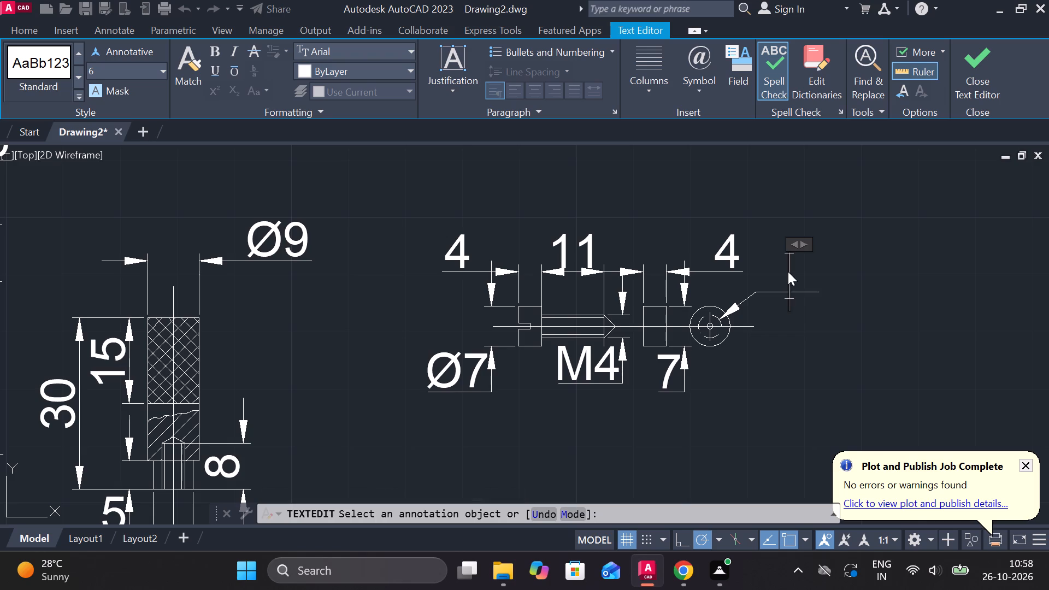
key(m)
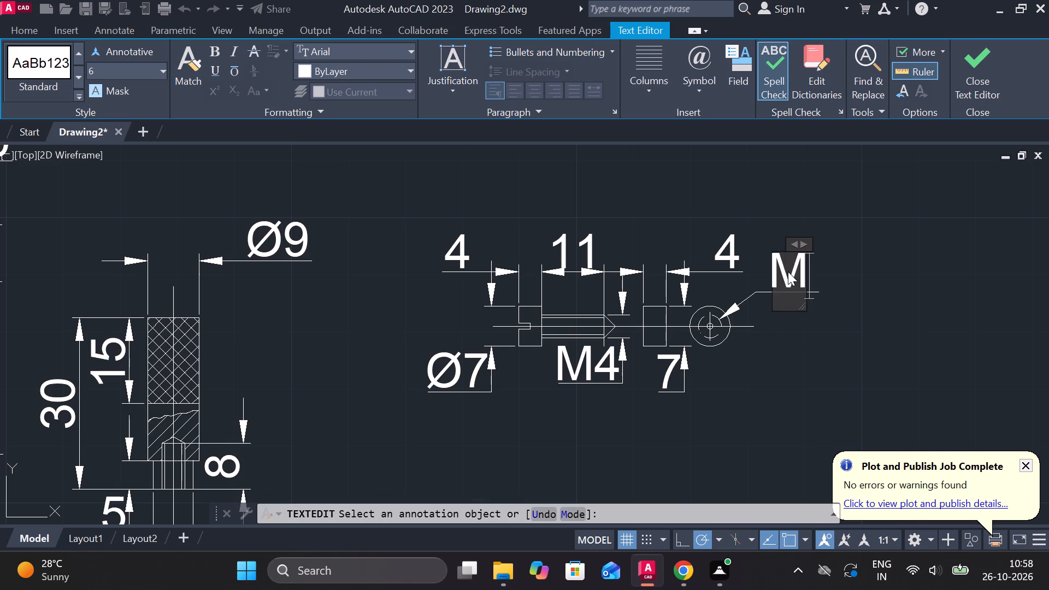
key(4)
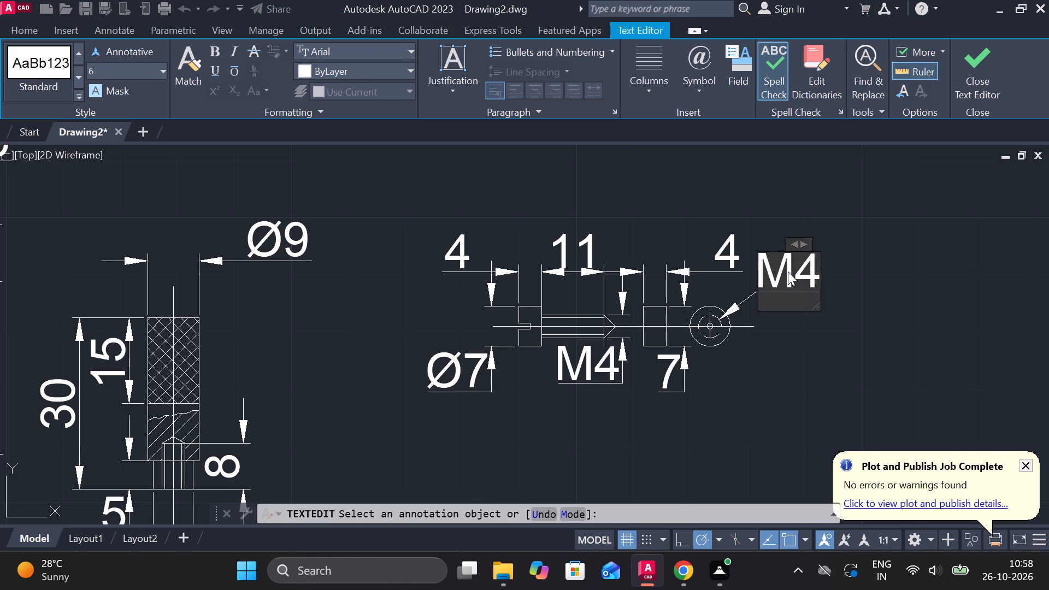
click(915, 334)
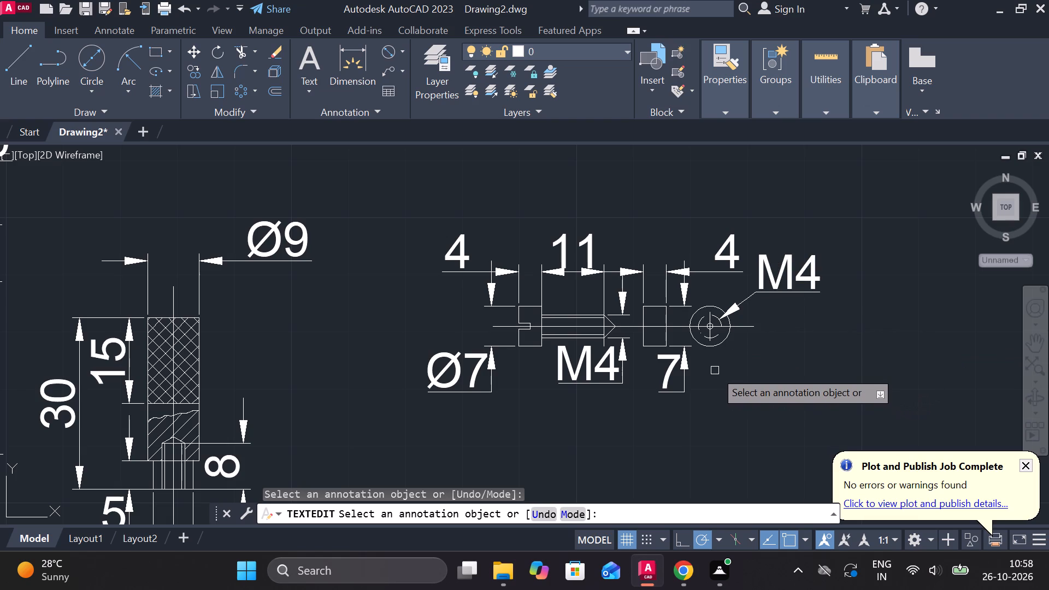
Examine the slotted screw's views and dimension texts, up close and alongside the dimensioned plate and knurled pin.
scroll(715, 370, down, 1)
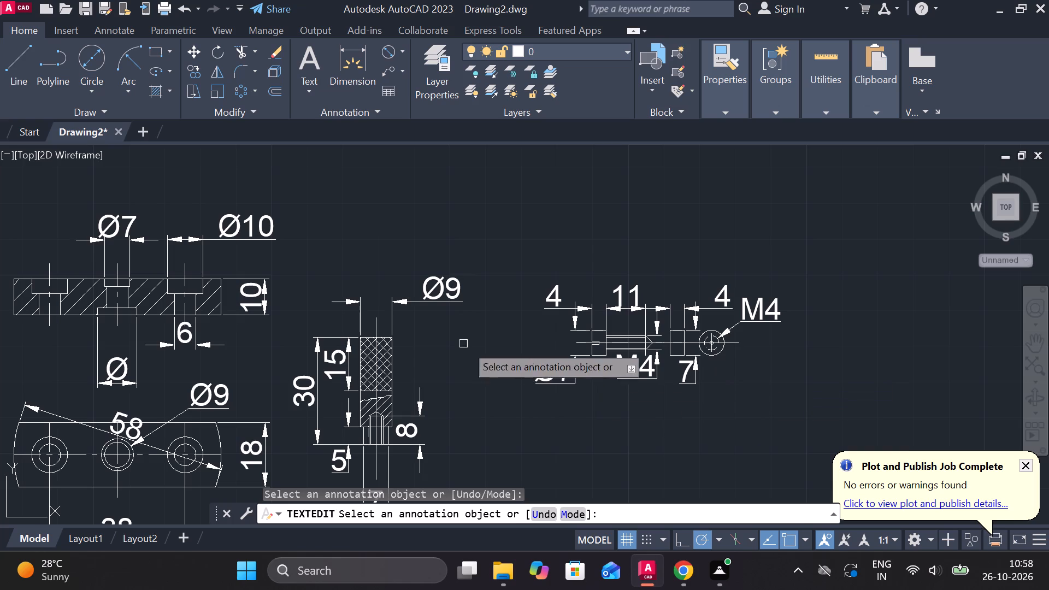
scroll(488, 351, up, 1)
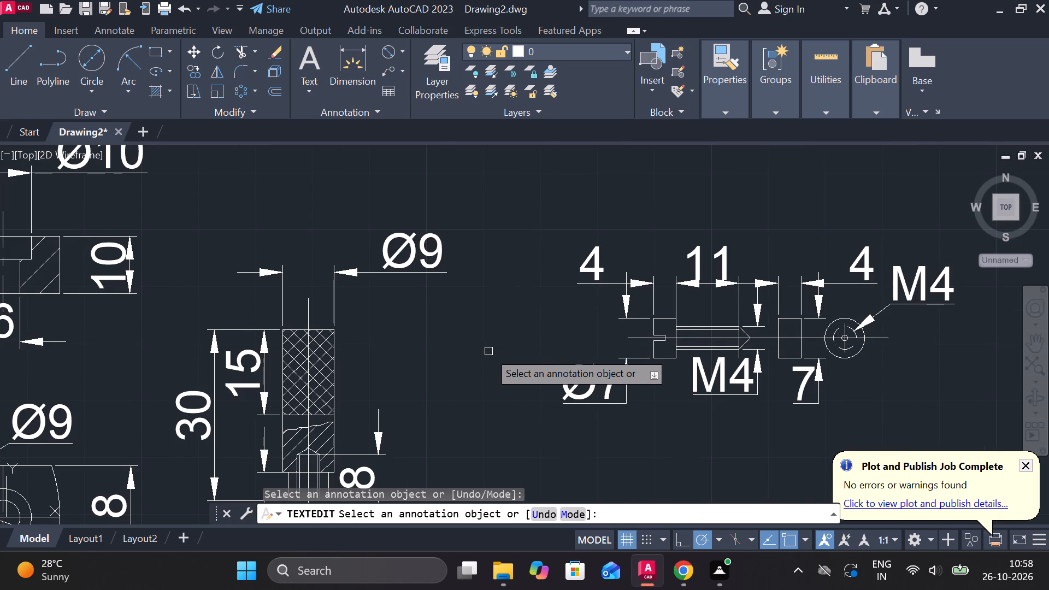
scroll(488, 351, down, 1)
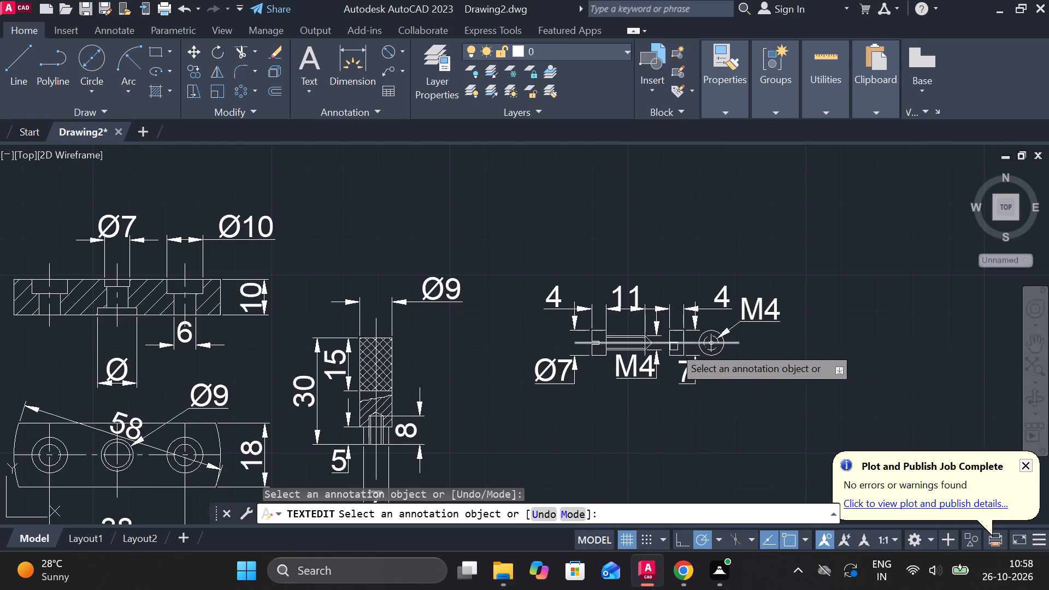
scroll(674, 346, up, 2)
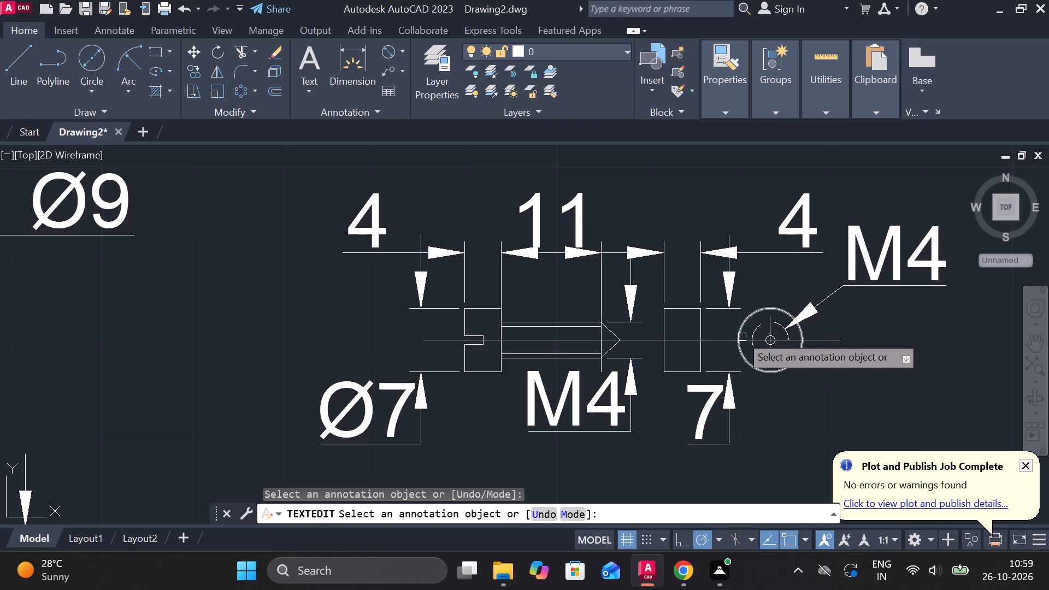
scroll(810, 371, down, 2)
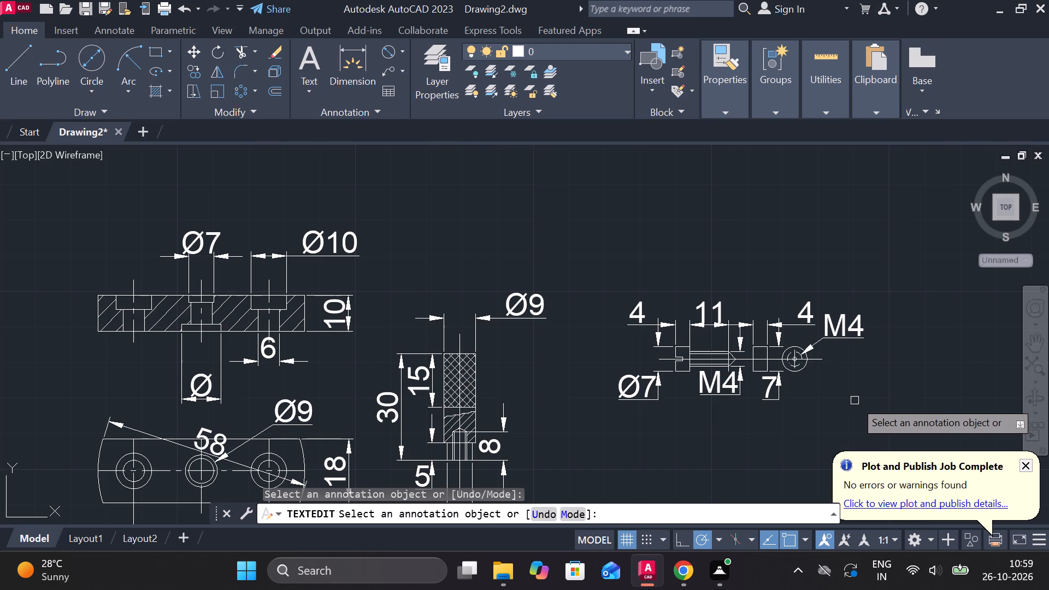
scroll(804, 381, down, 1)
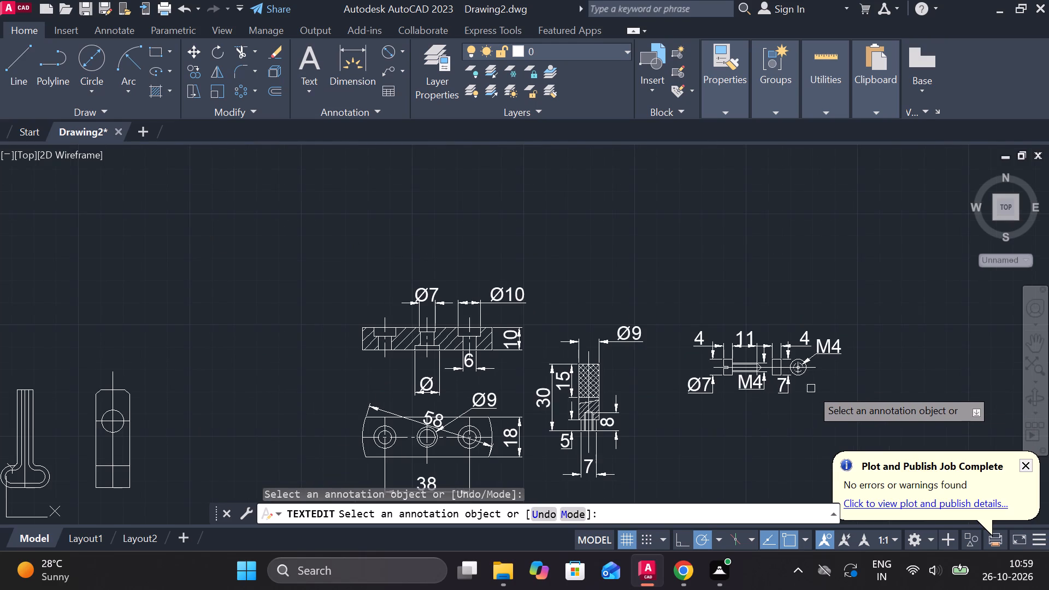
scroll(811, 388, up, 2)
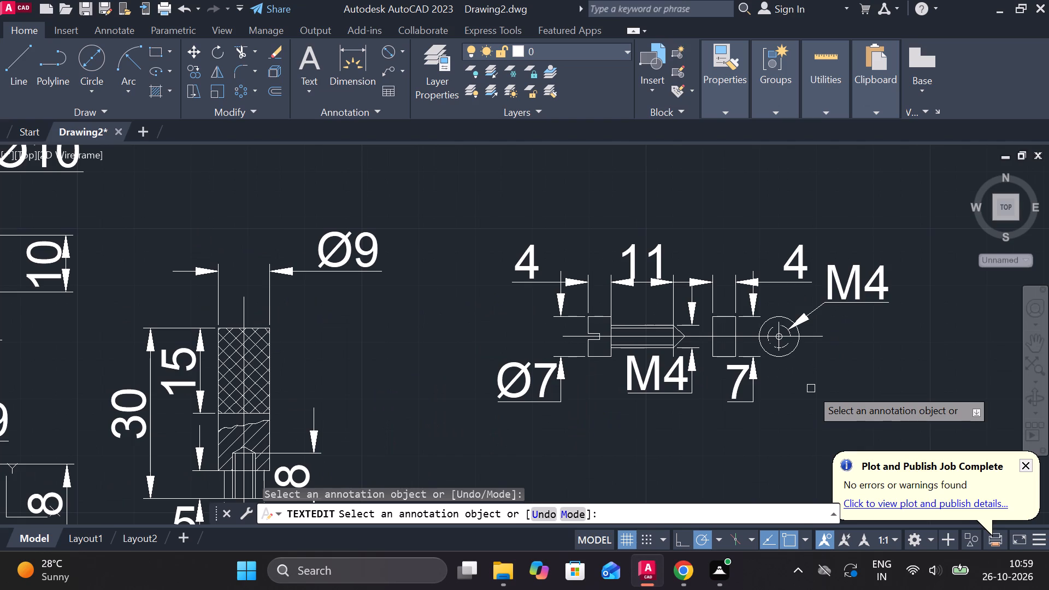
scroll(811, 388, up, 1)
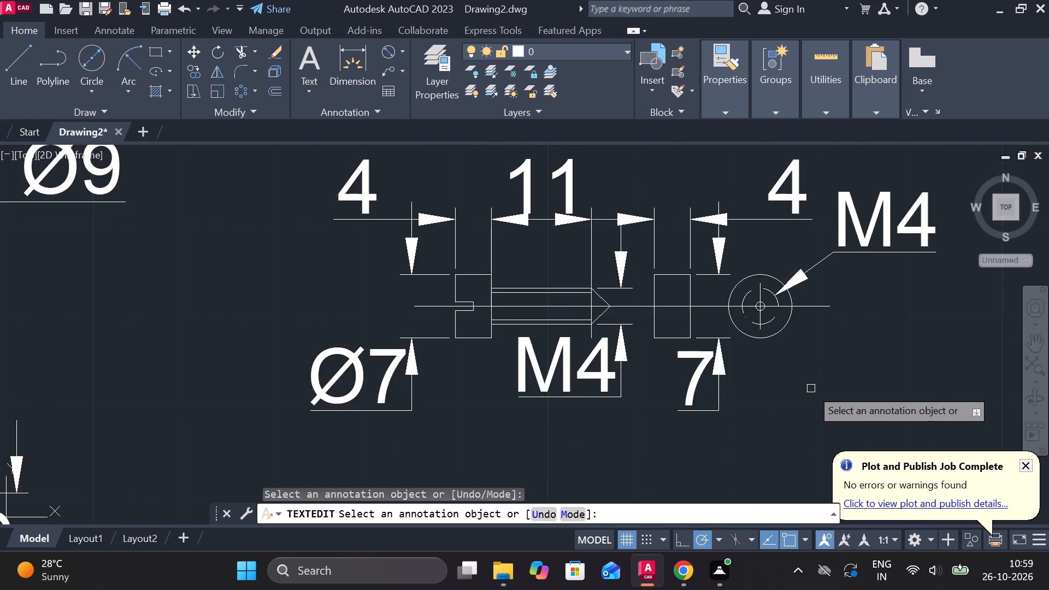
scroll(811, 388, down, 1)
scroll(669, 240, down, 2)
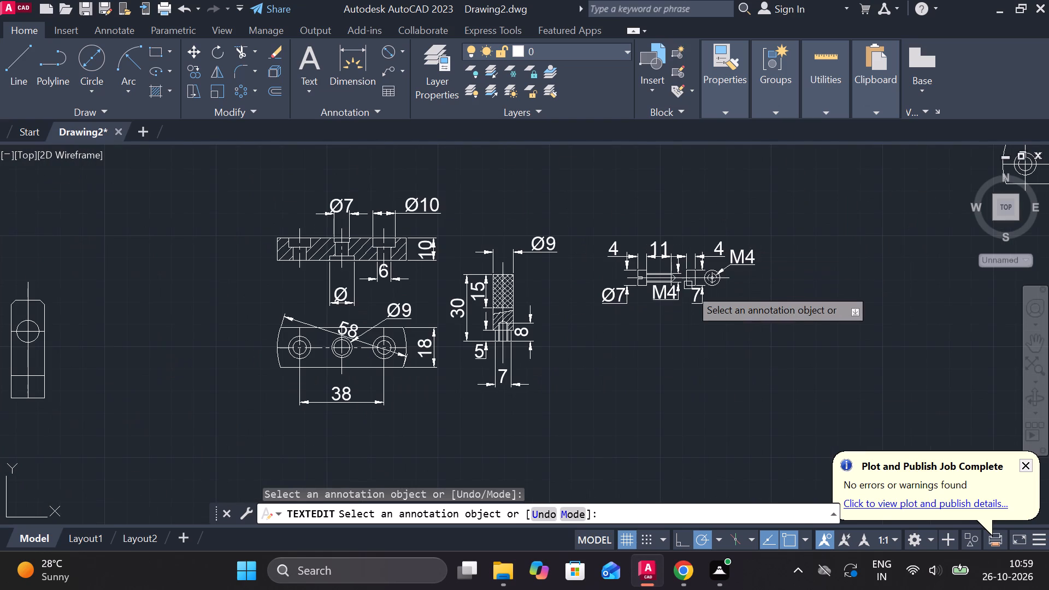
scroll(698, 298, up, 1)
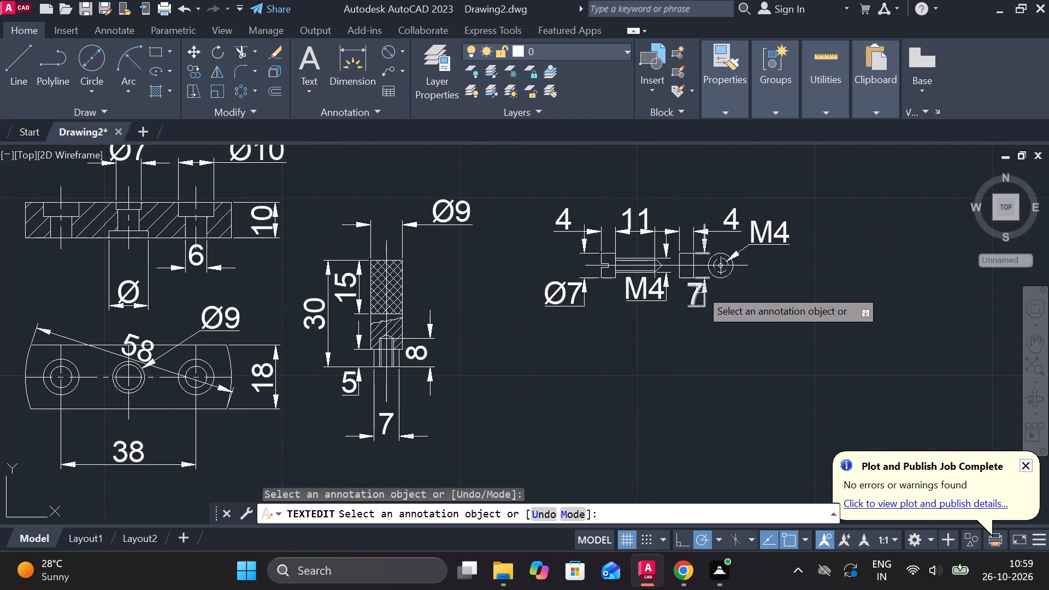
scroll(753, 297, up, 2)
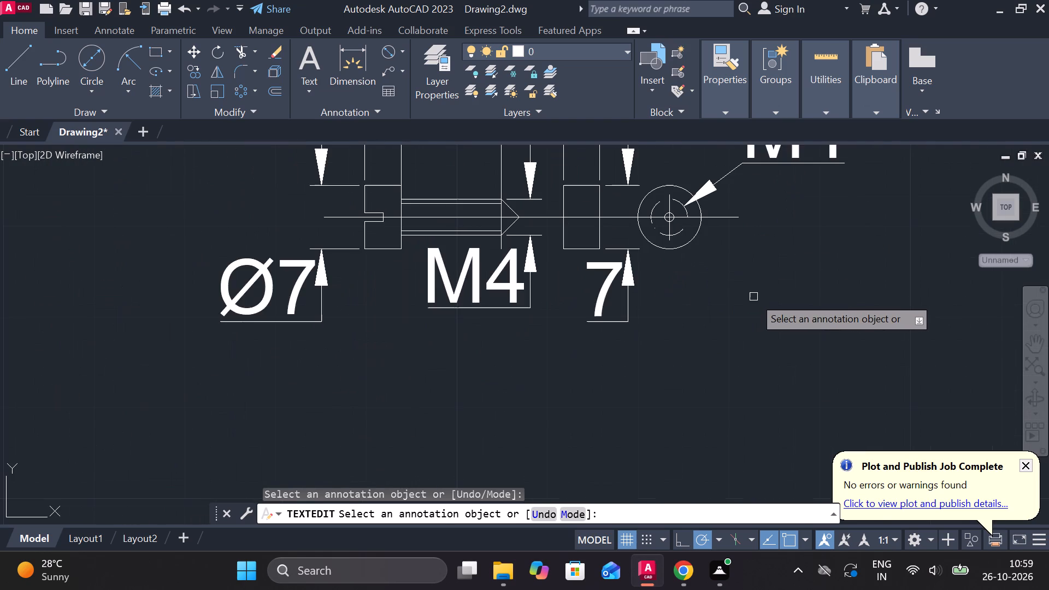
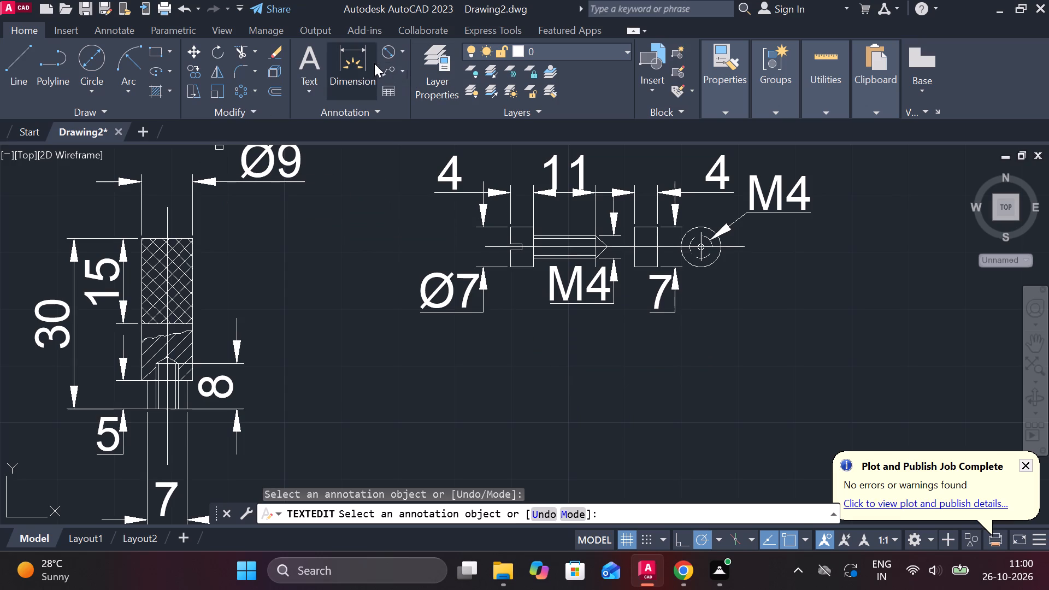
Draw a closed rectangle 9 wide and 5 high with the Line tool, in the empty area below the slotted screw's views.
click(405, 50)
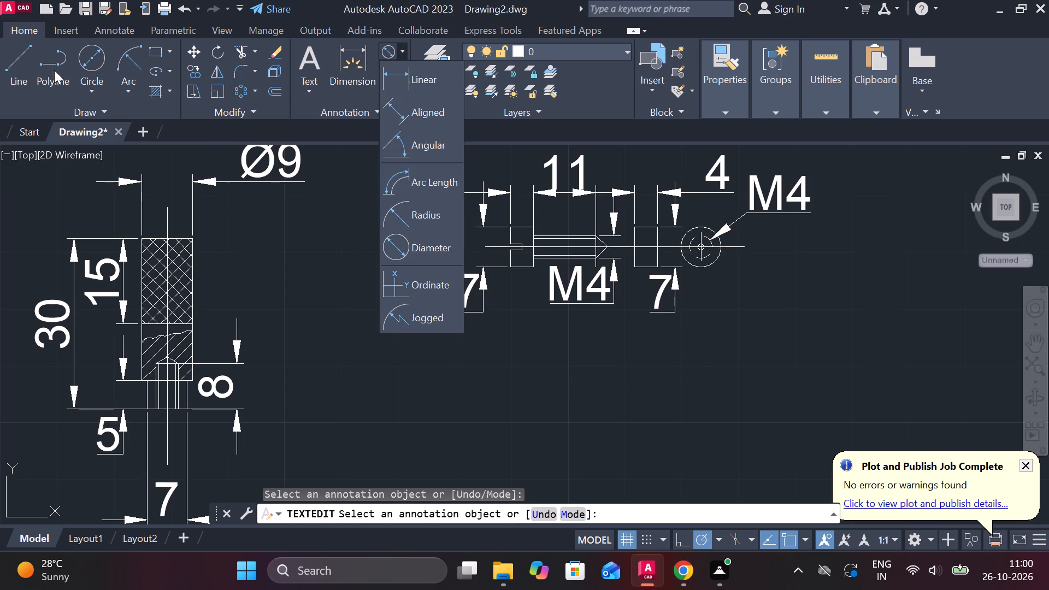
click(12, 74)
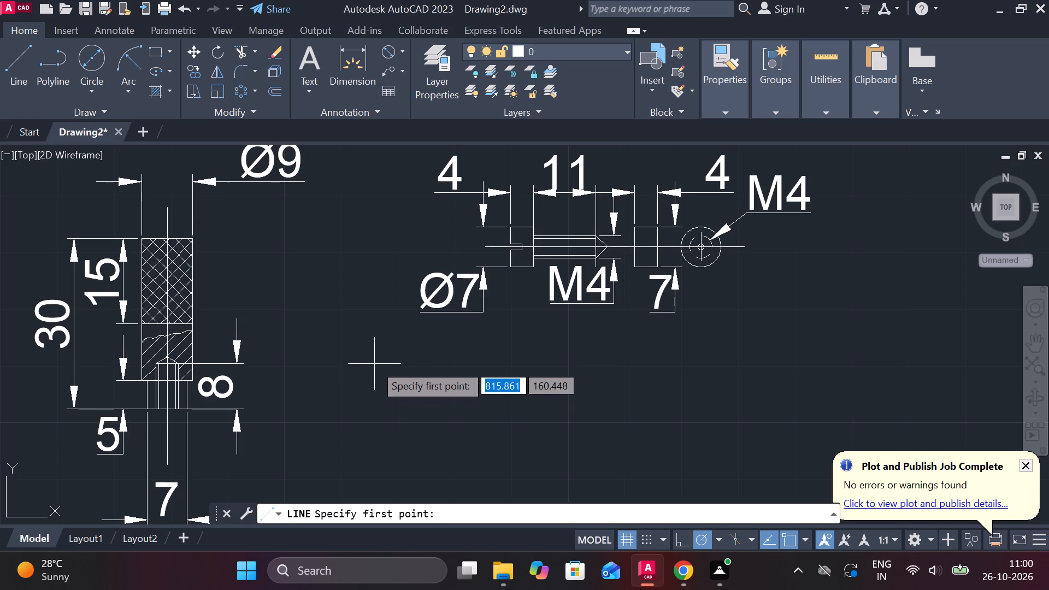
click(419, 378)
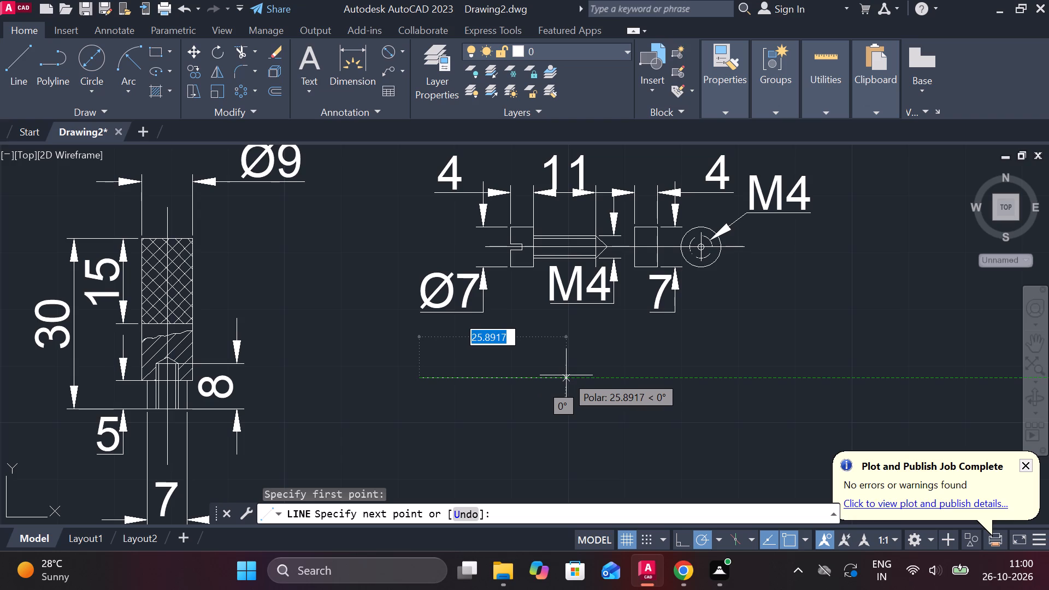
key(9)
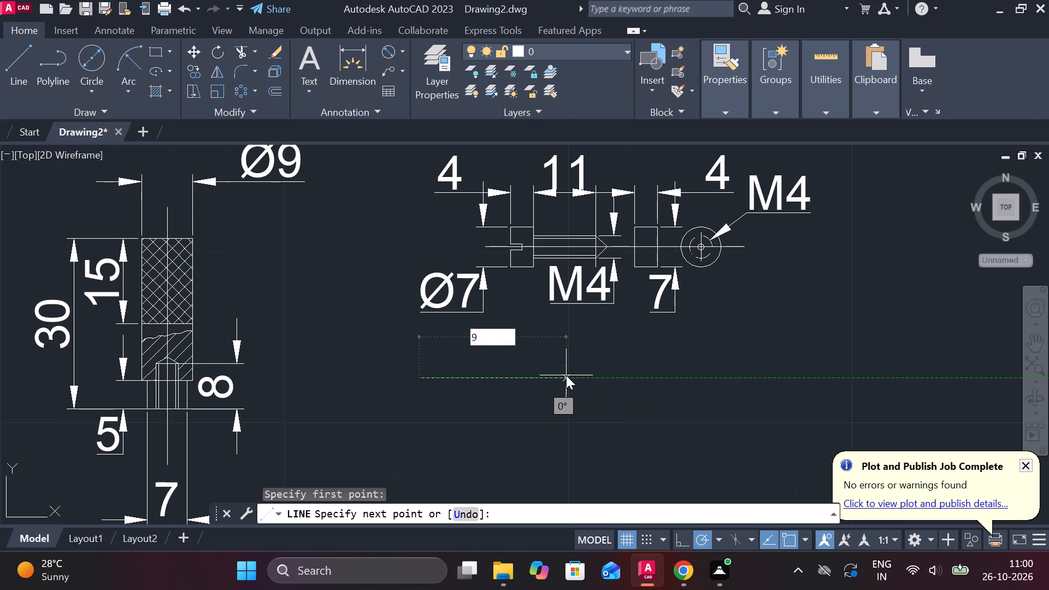
key(Return)
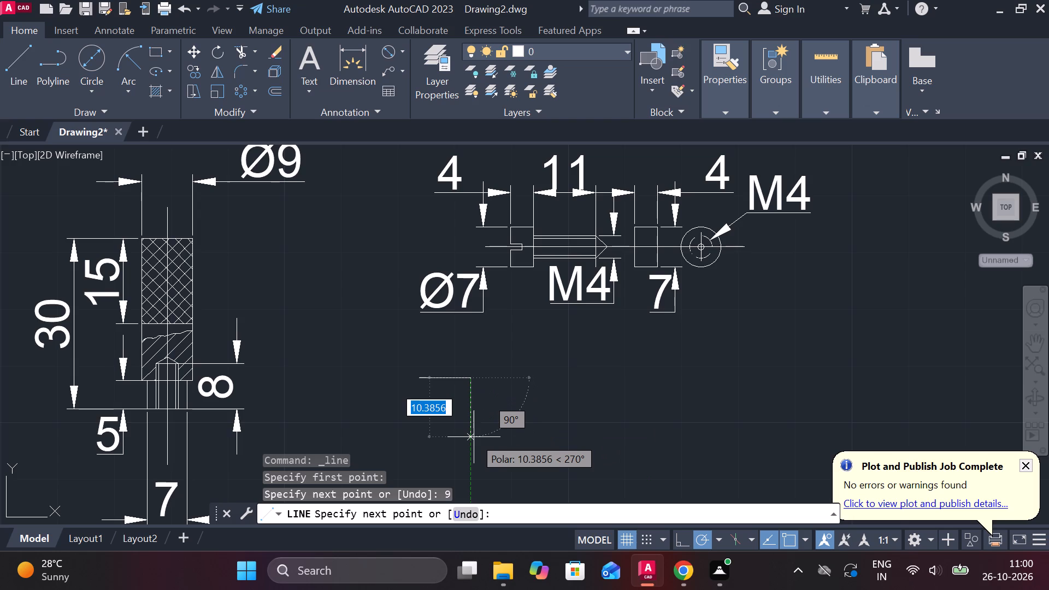
key(5)
key(Return)
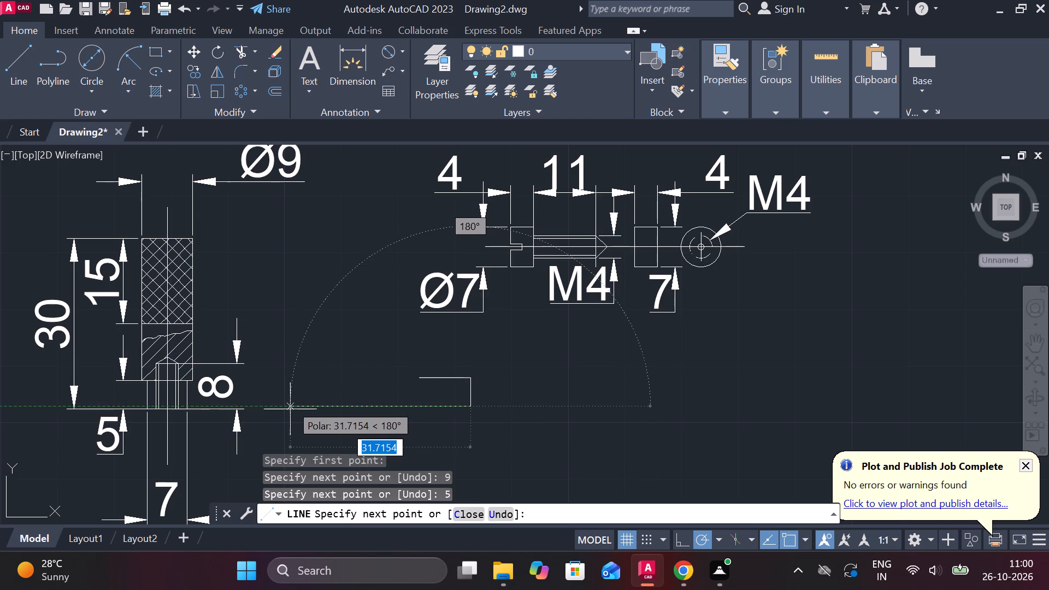
key(9)
key(Return)
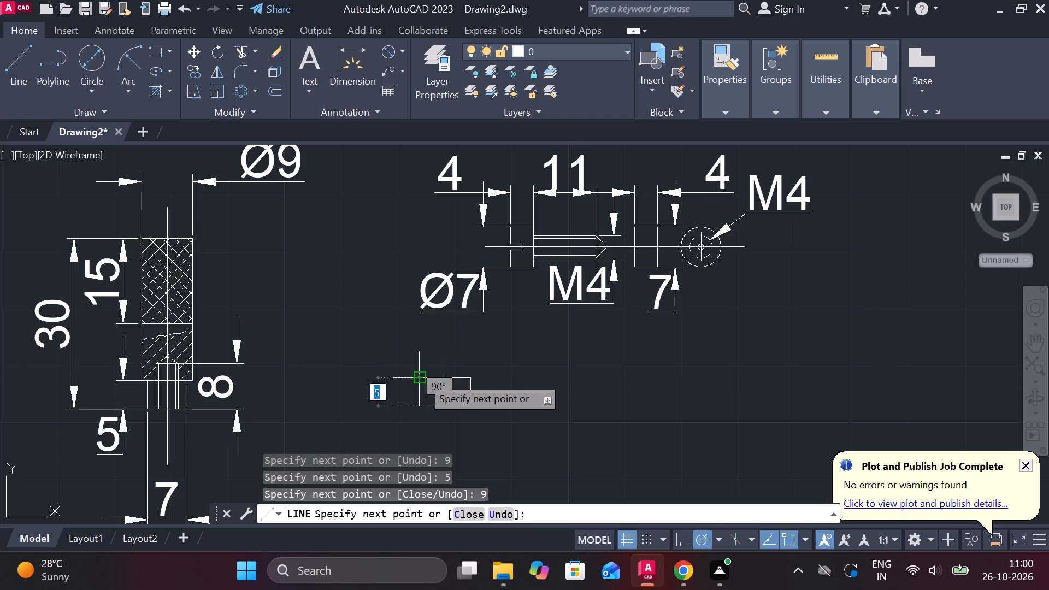
scroll(414, 378, up, 2)
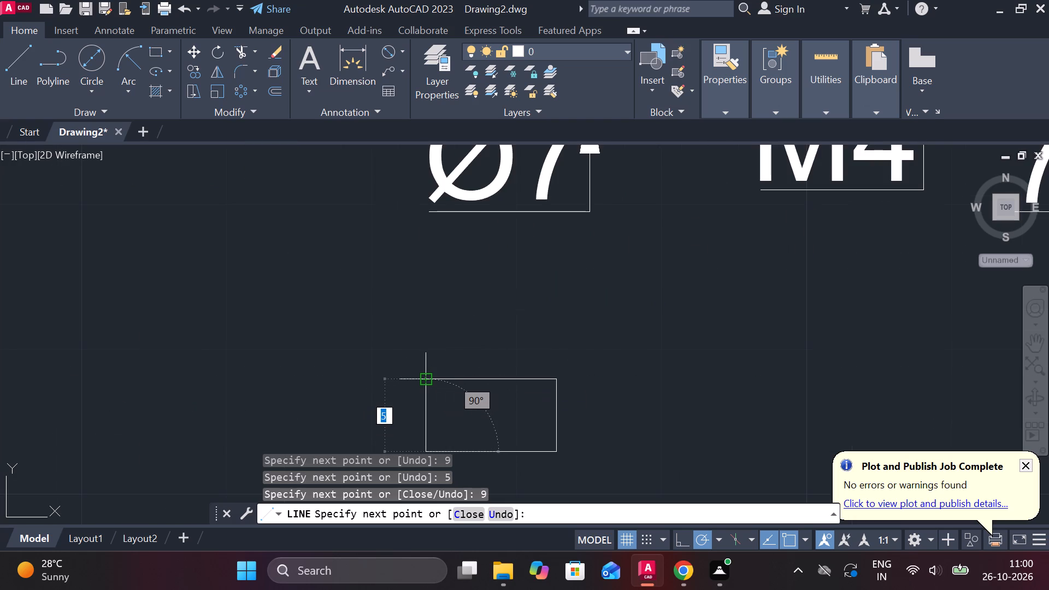
key(5)
key(Return)
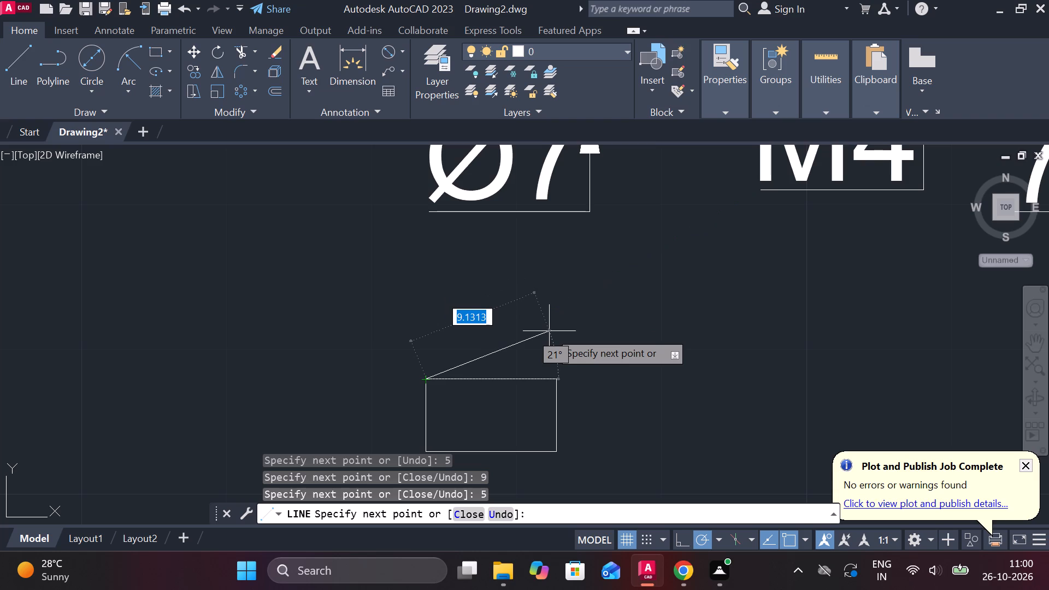
key(Escape)
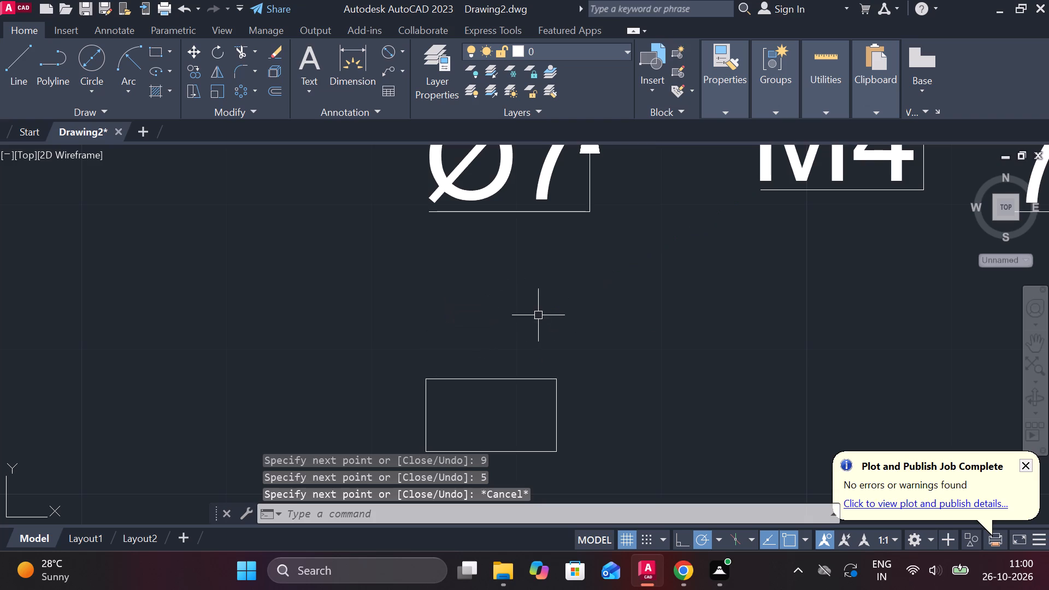
Draw a vertical centreline about 21 long through the rectangle's middle, starting above its top edge and ending well below it.
scroll(498, 429, down, 3)
scroll(520, 469, up, 2)
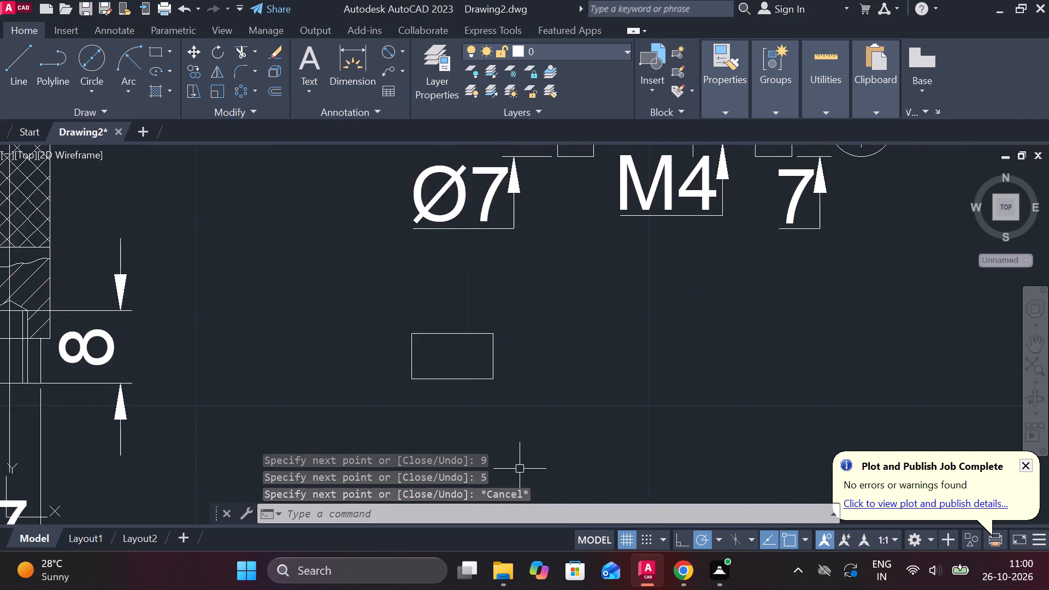
scroll(520, 469, up, 1)
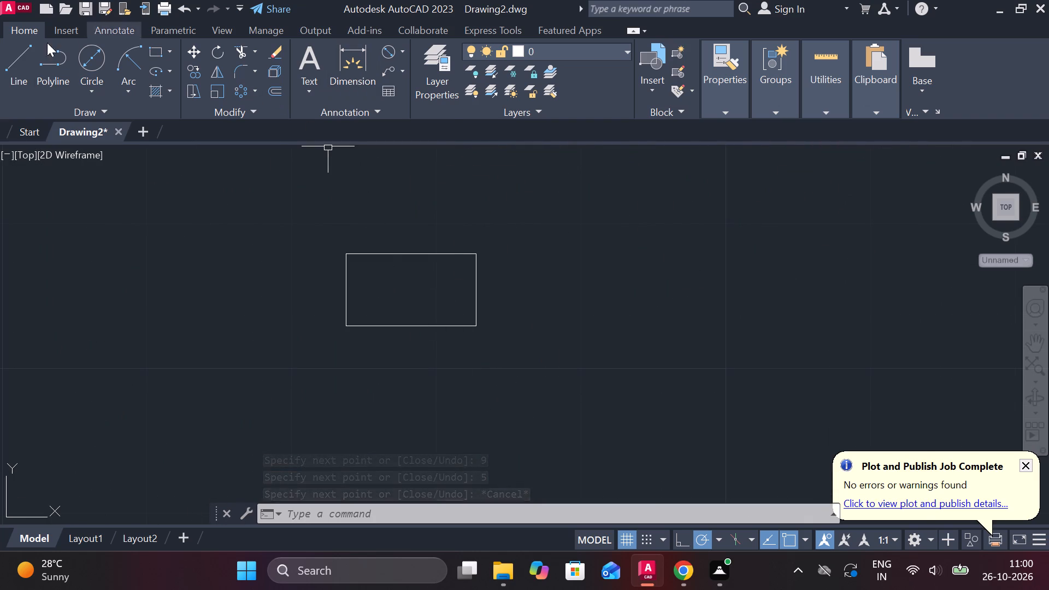
click(11, 61)
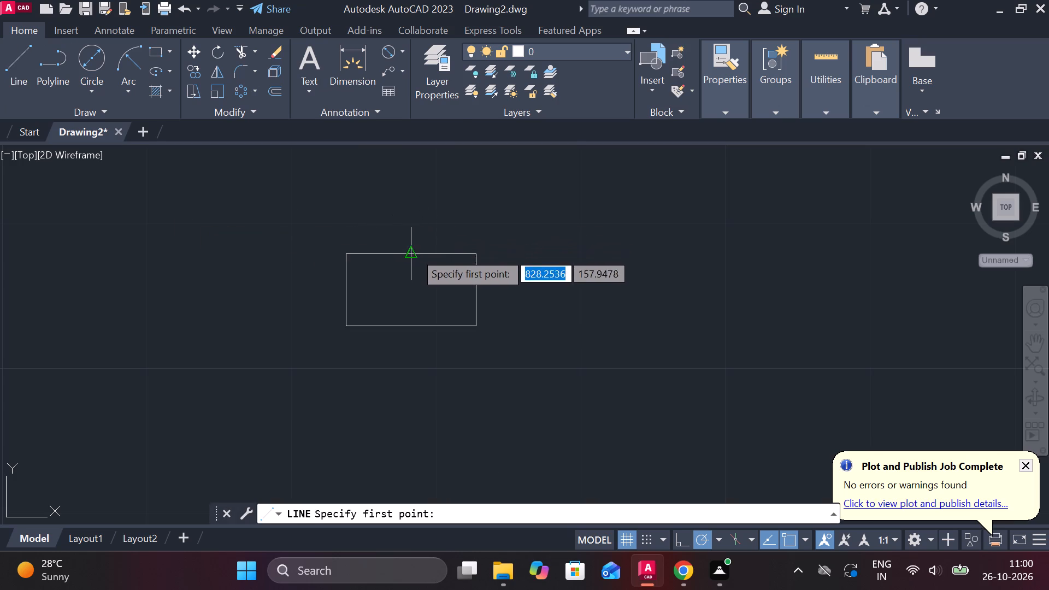
click(414, 195)
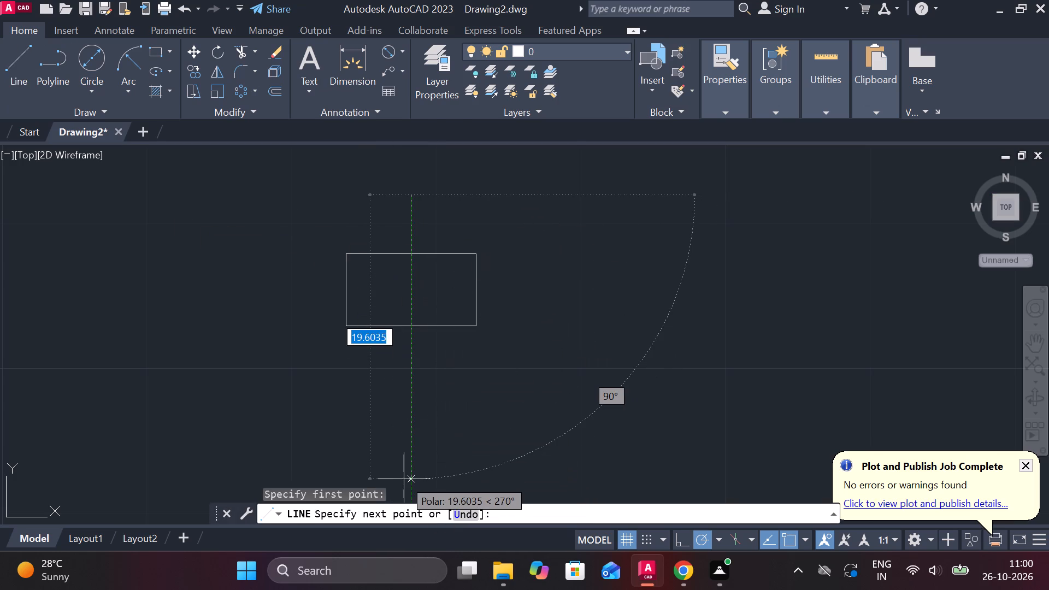
scroll(410, 480, up, 1)
scroll(410, 480, down, 2)
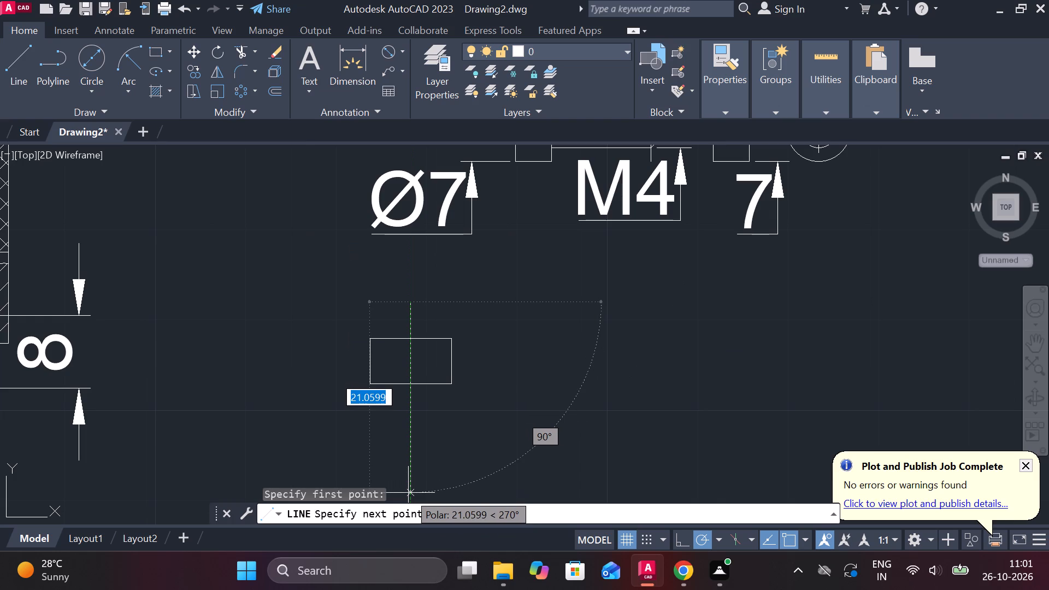
click(408, 493)
key(Escape)
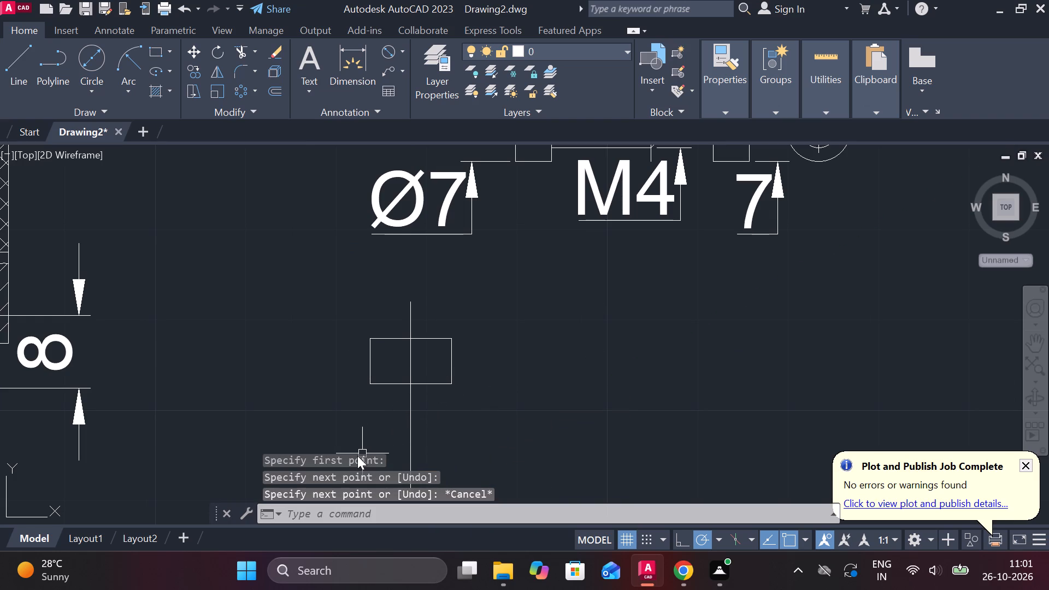
Copy the rectangle's centreline from its midpoint, trying 4.5 to the right, undoing that, and placing the copy 2.5 to the right instead.
scroll(357, 456, down, 1)
scroll(397, 420, down, 1)
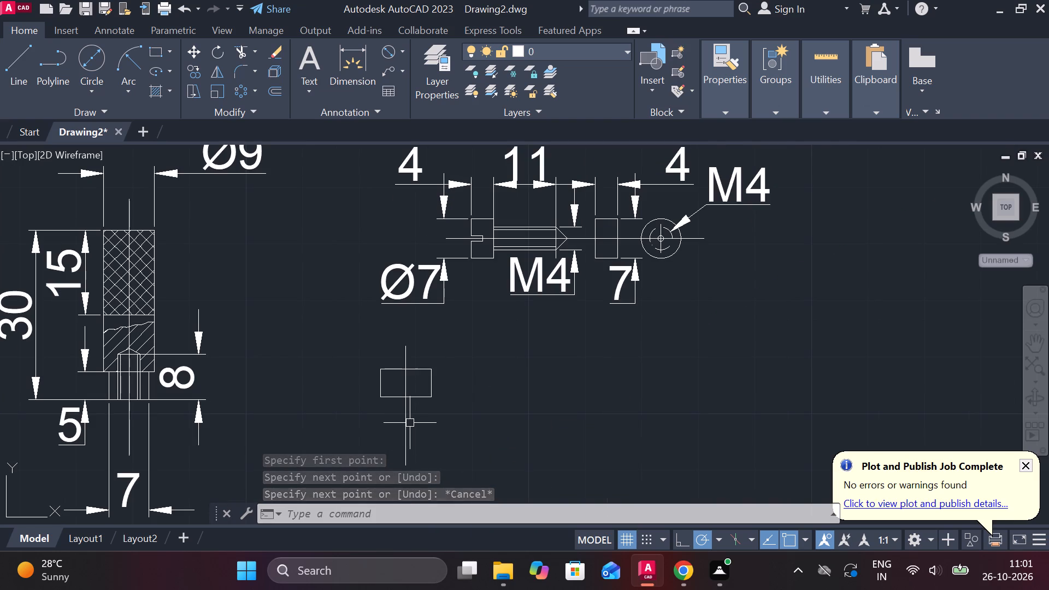
click(409, 424)
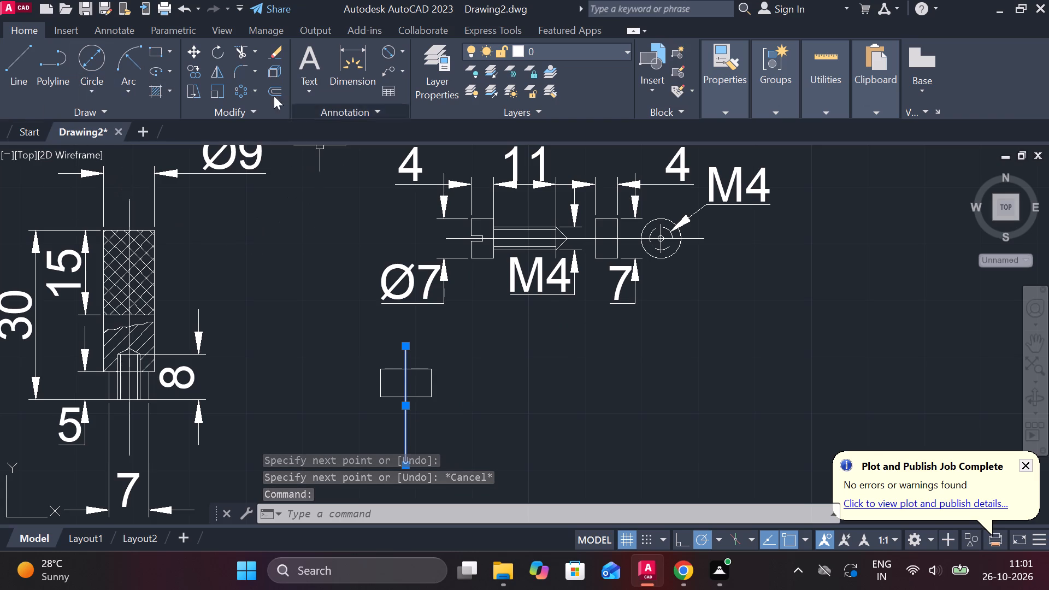
click(190, 68)
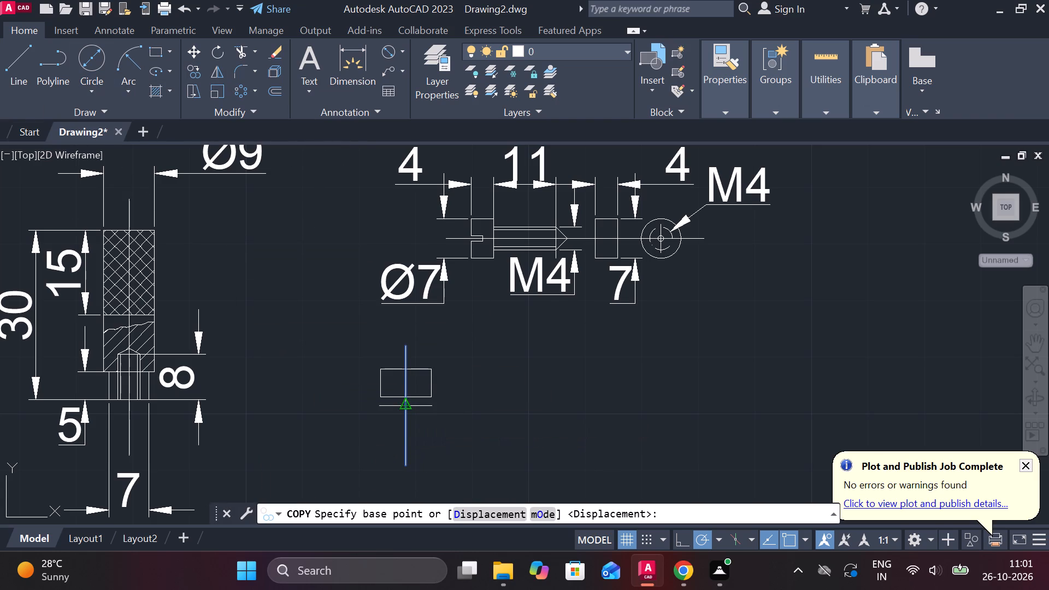
click(407, 410)
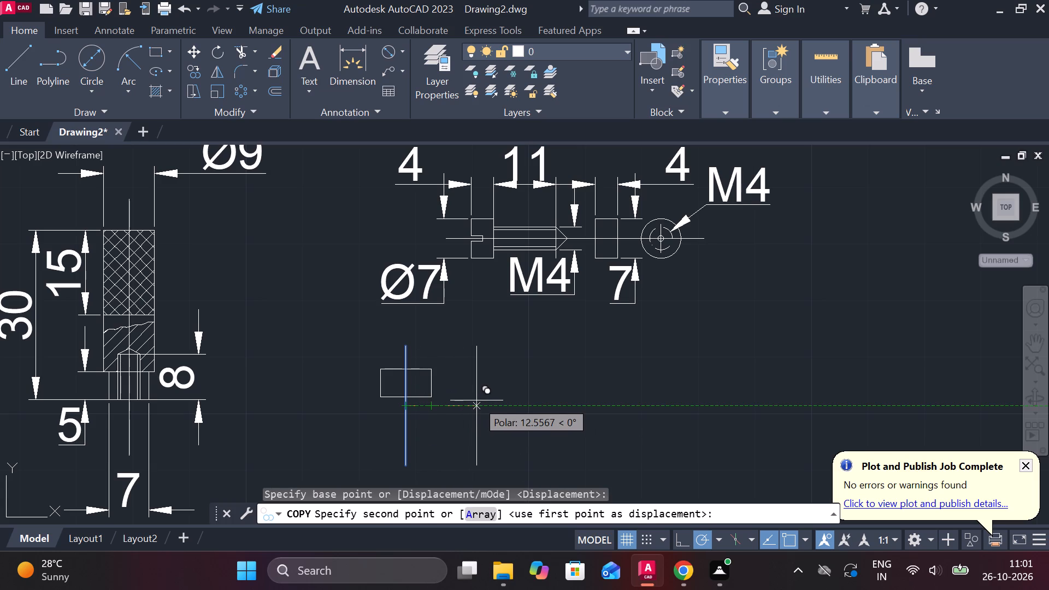
key(4)
text(.5)
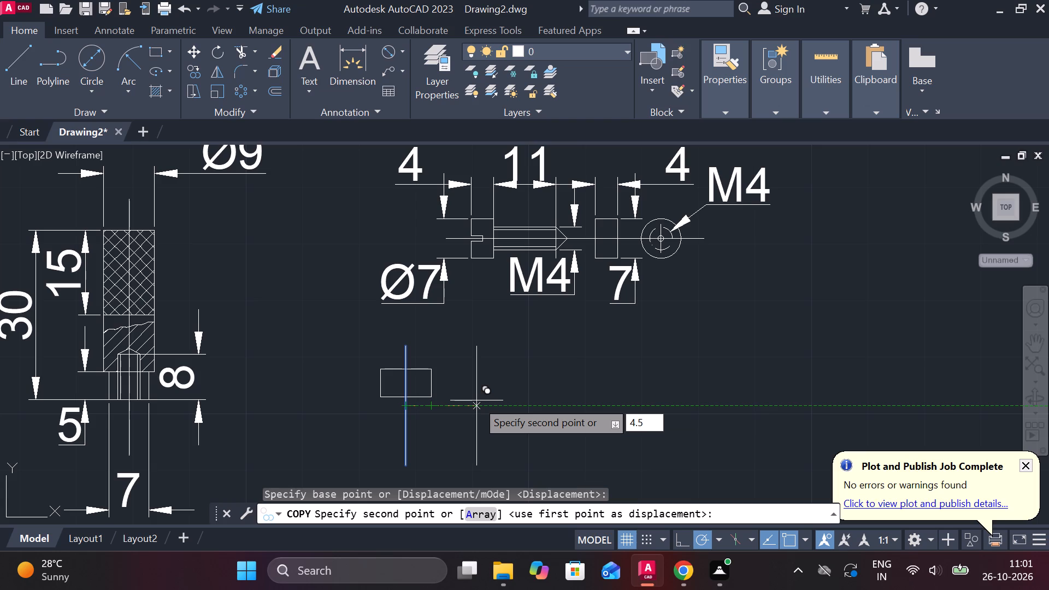
key(Return)
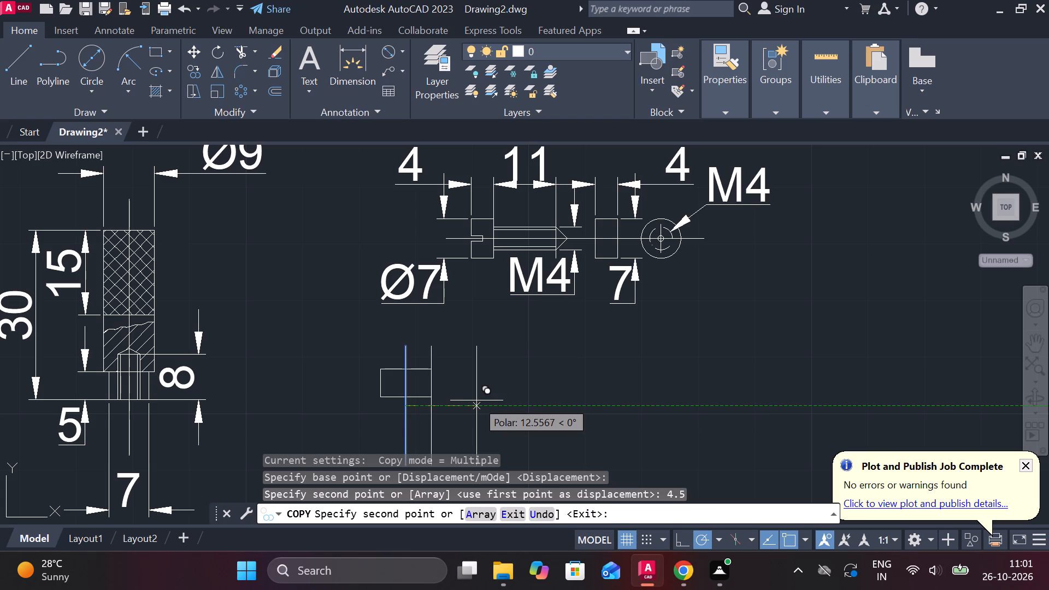
key(ctrl+z)
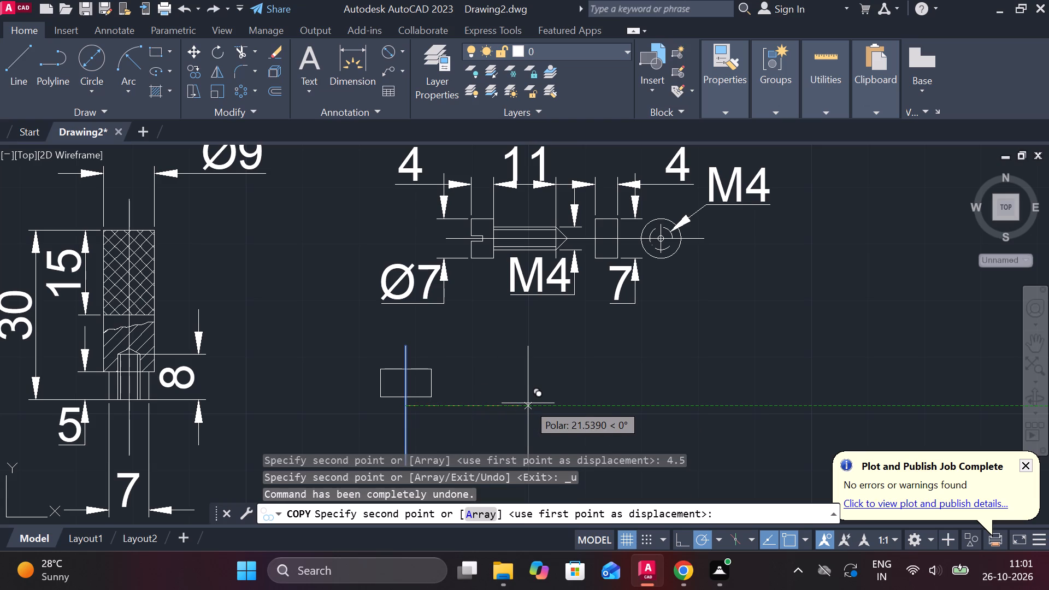
key(2)
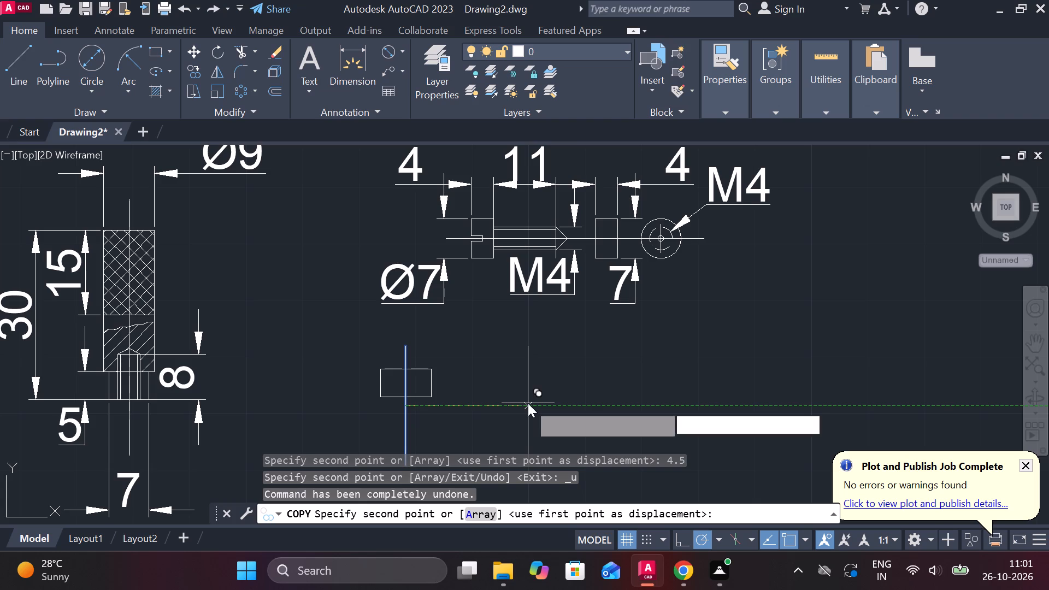
text(.5)
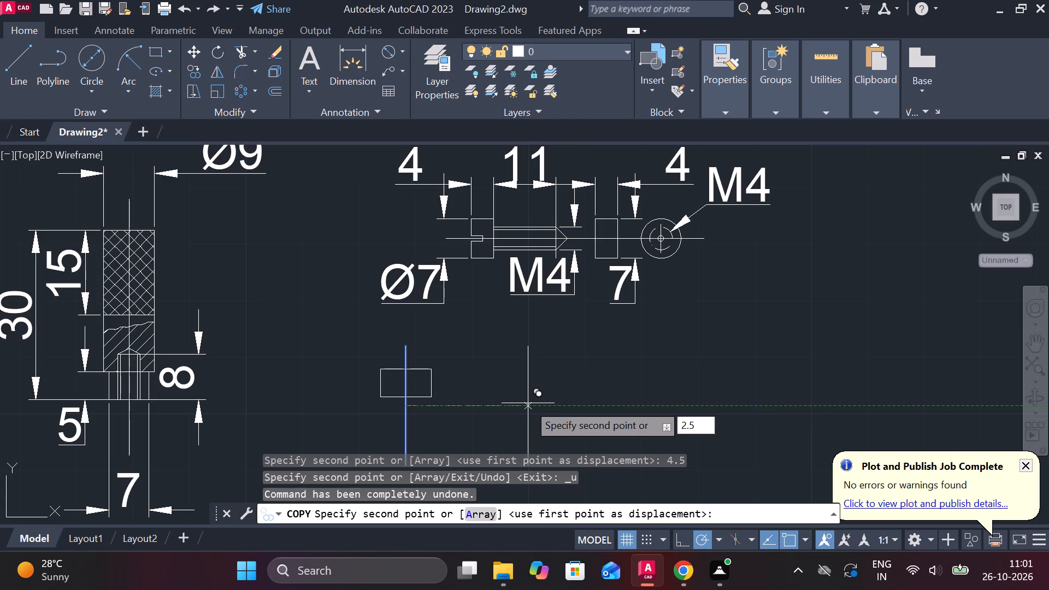
key(Return)
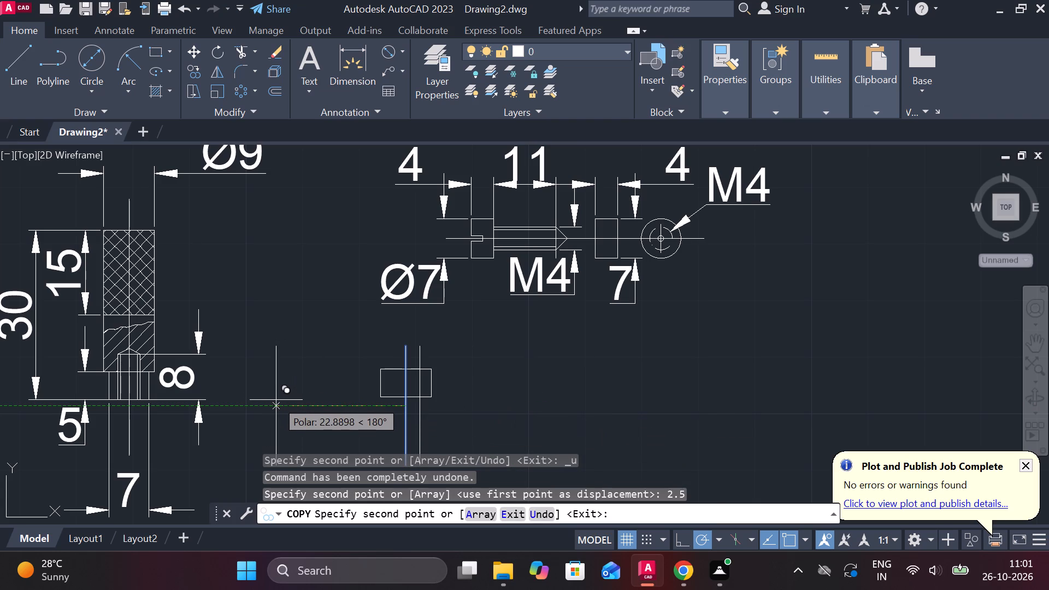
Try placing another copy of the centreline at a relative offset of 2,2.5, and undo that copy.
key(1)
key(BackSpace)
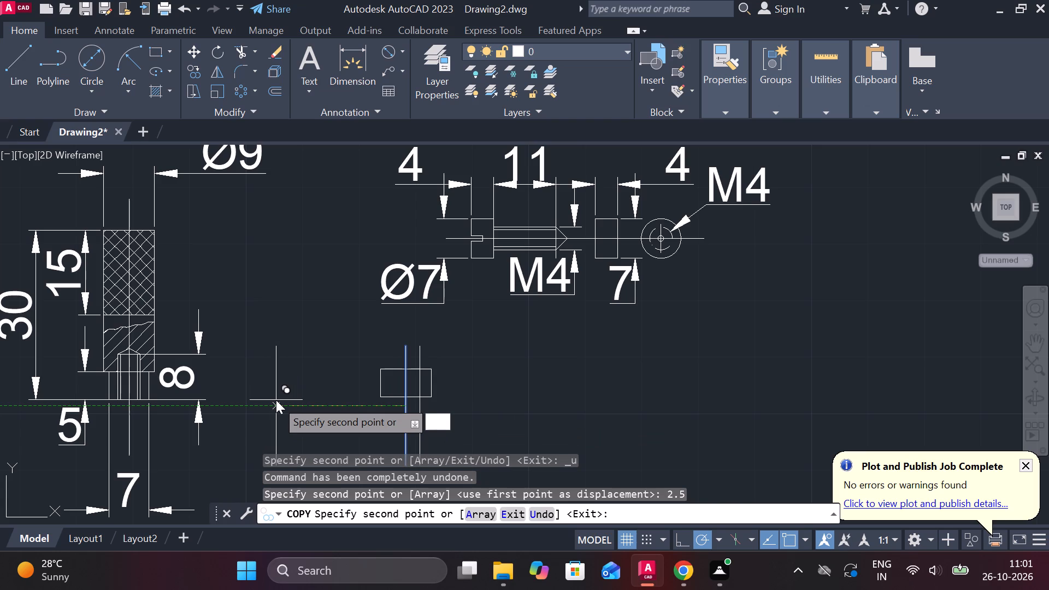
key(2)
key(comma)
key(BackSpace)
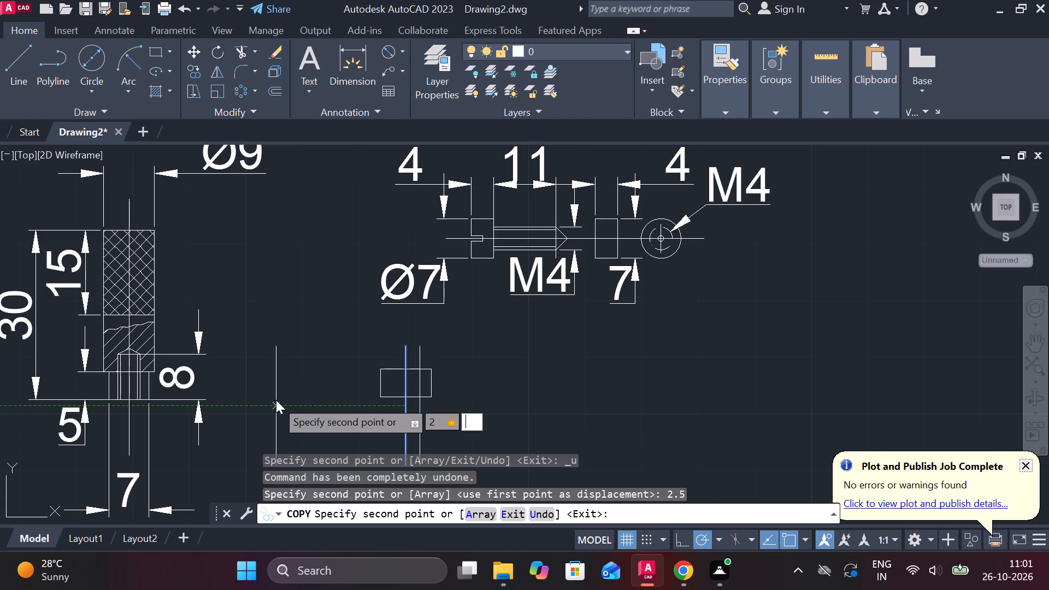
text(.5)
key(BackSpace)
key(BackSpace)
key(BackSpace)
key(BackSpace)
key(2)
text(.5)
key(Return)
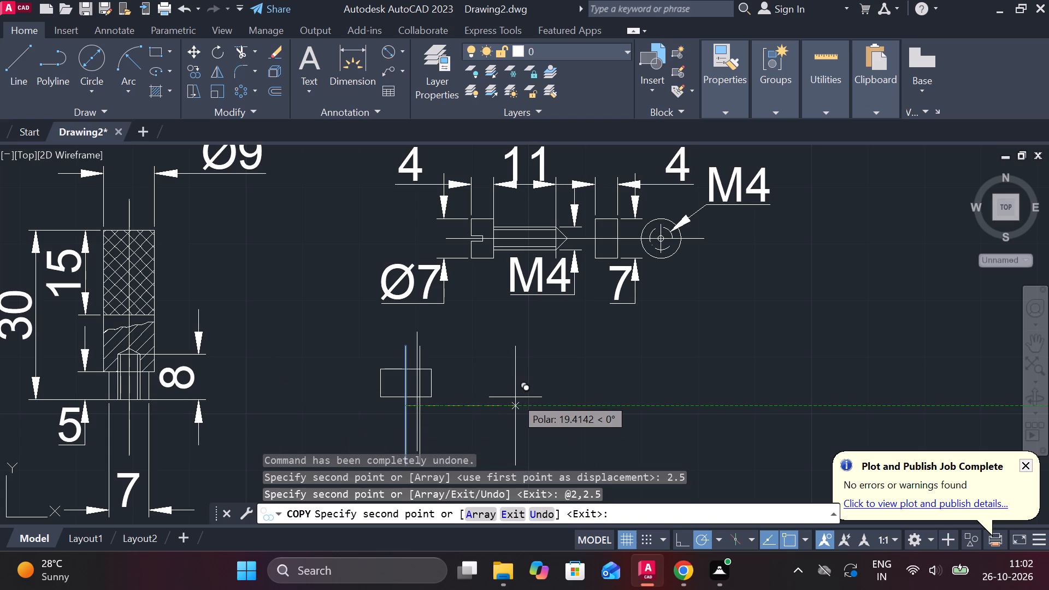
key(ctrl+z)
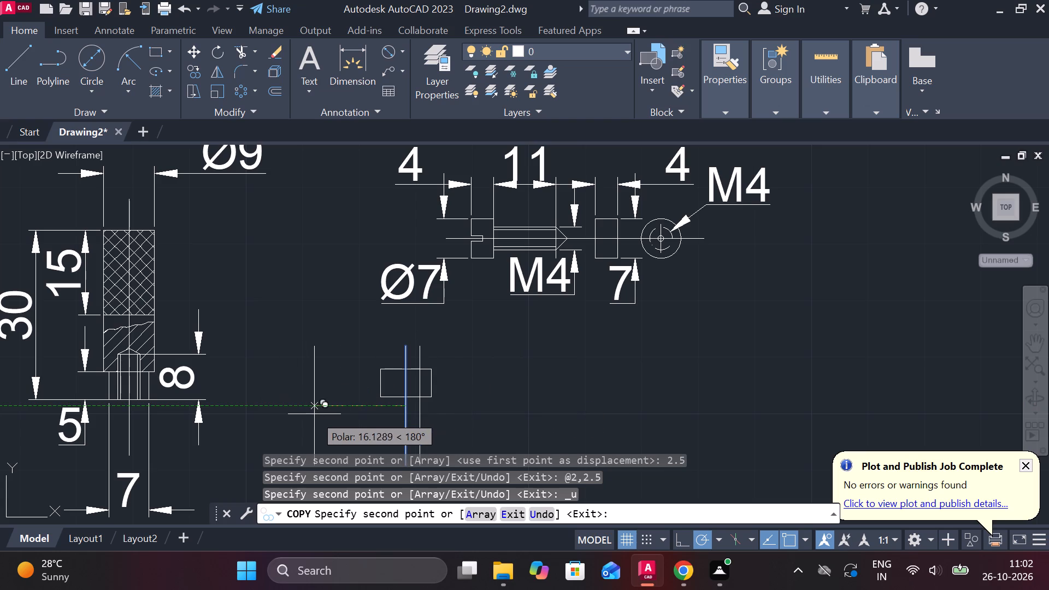
Place another copy of the rectangle's centreline 2.5 to the left of the original and end the Copy command.
key(2)
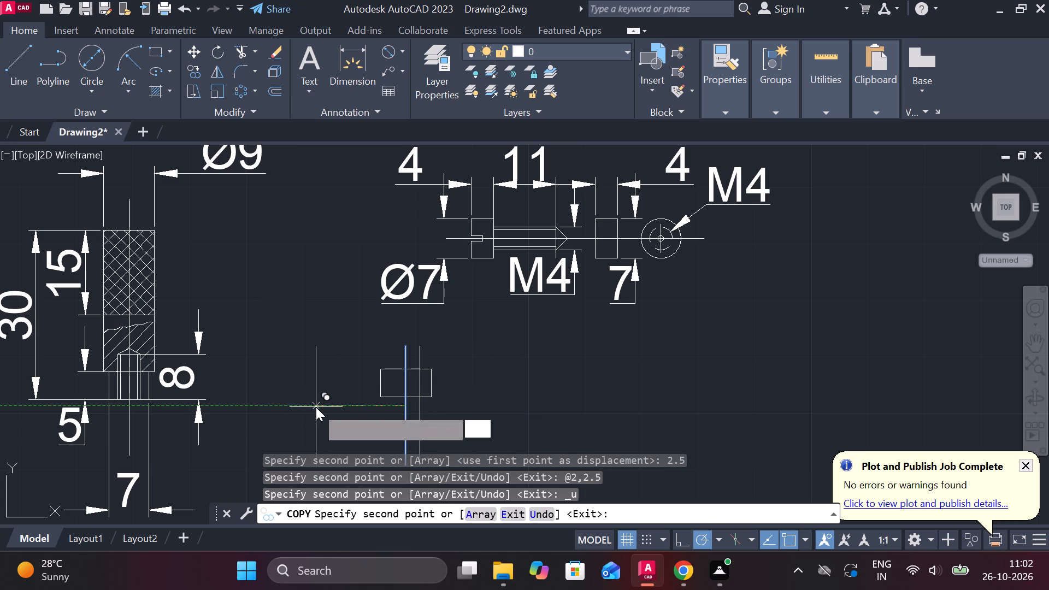
text(.5)
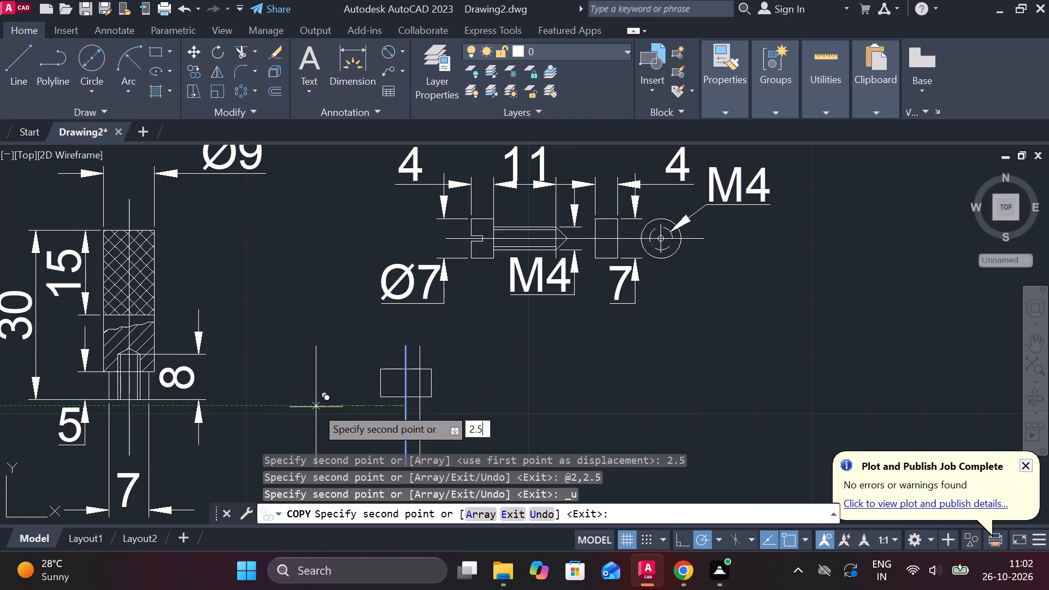
key(Return)
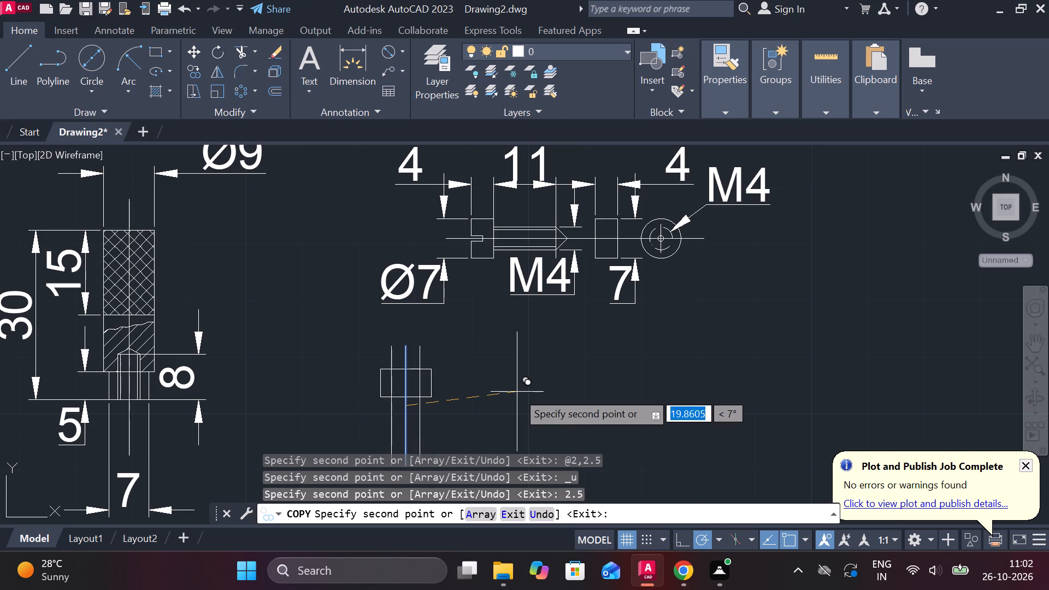
key(Escape)
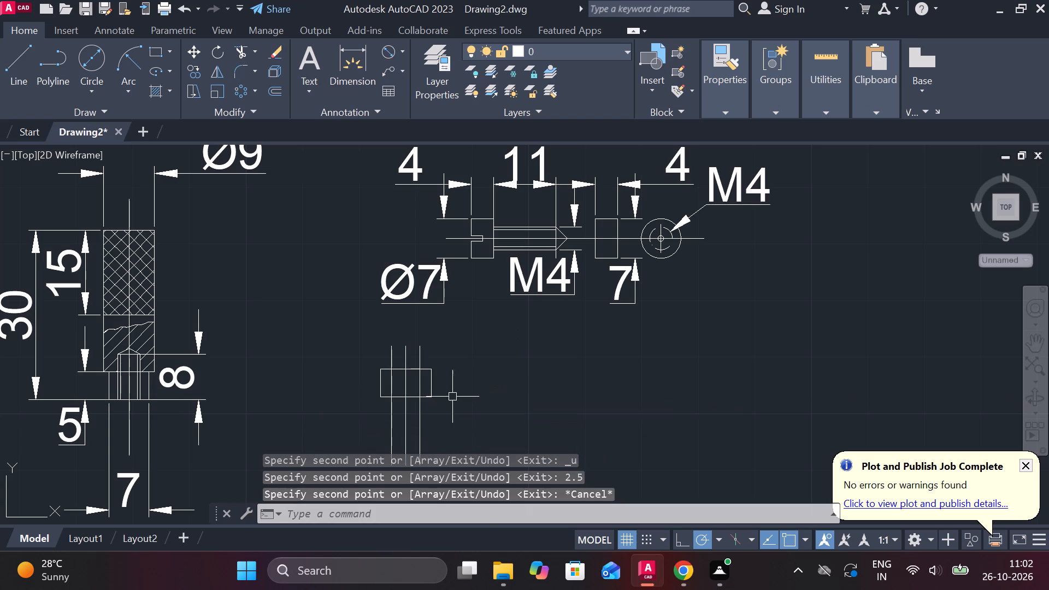
Copy the rectangle's bottom edge straight down by 9, using its midpoint as the base point.
scroll(456, 397, down, 2)
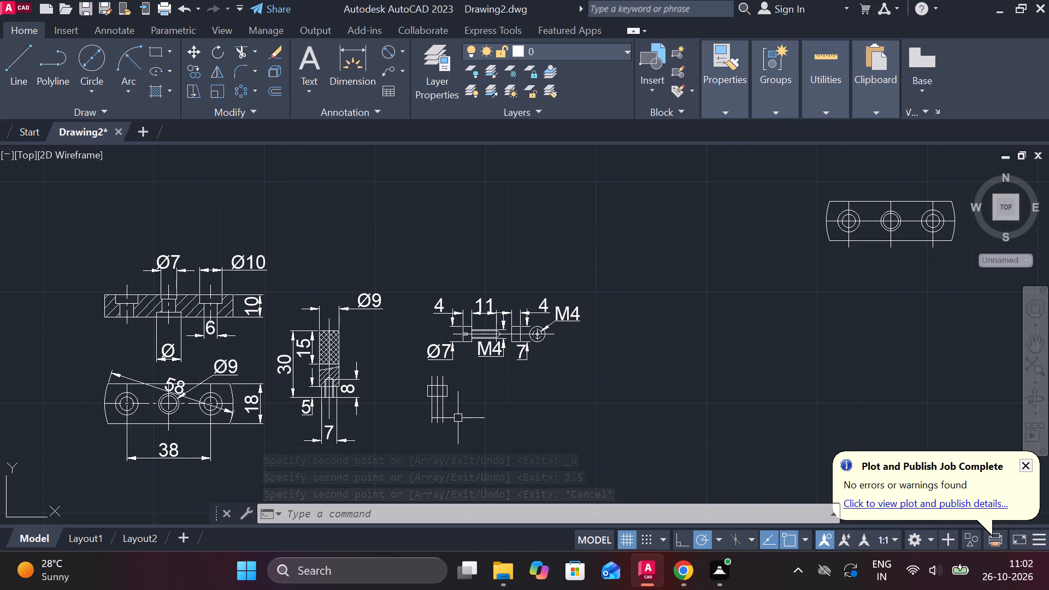
scroll(455, 411, up, 2)
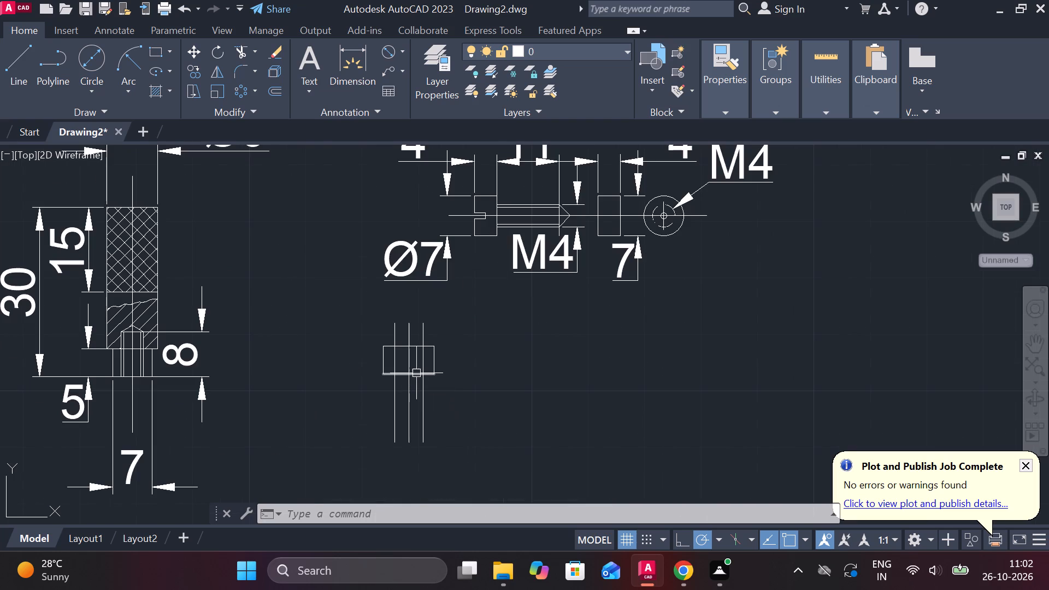
click(416, 373)
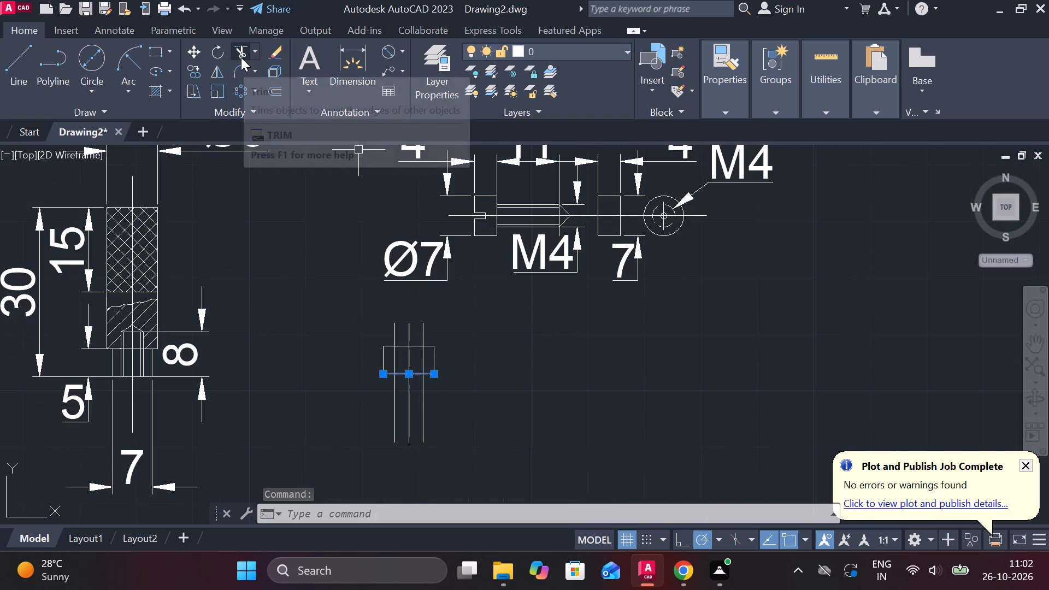
click(191, 69)
click(408, 374)
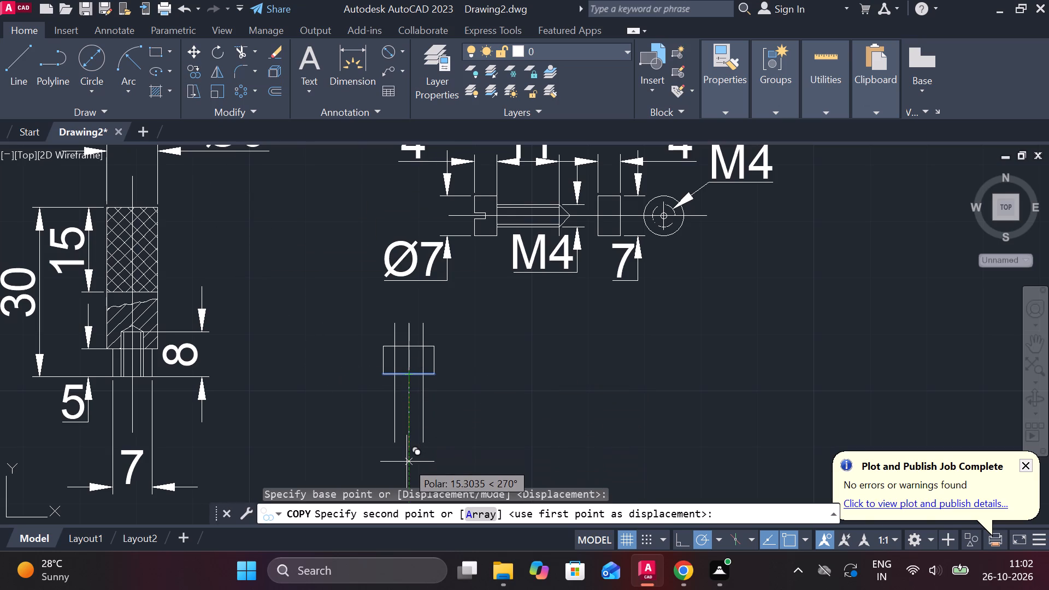
key(9)
key(Return)
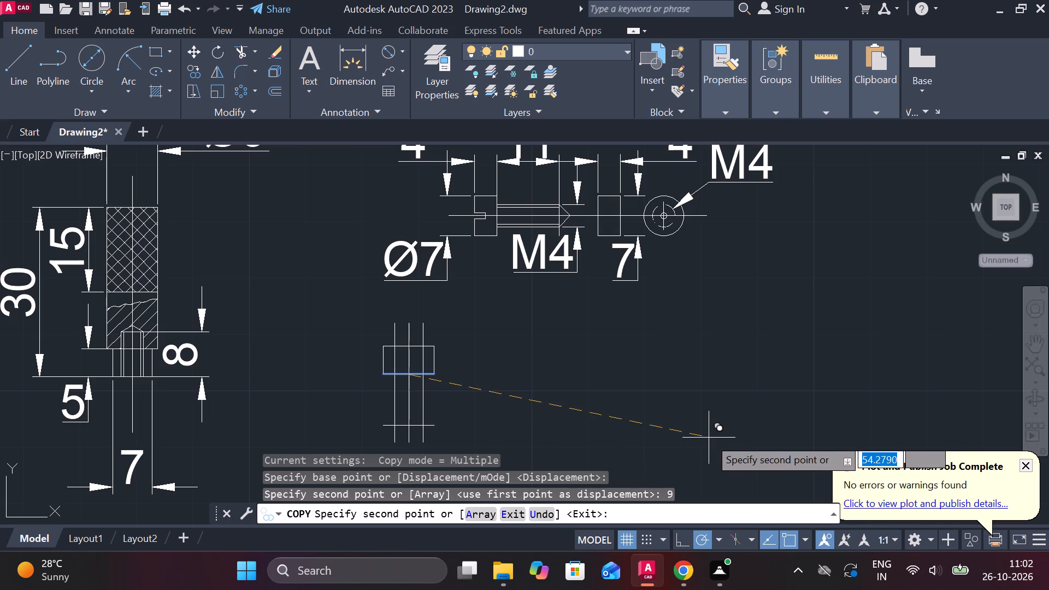
key(Escape)
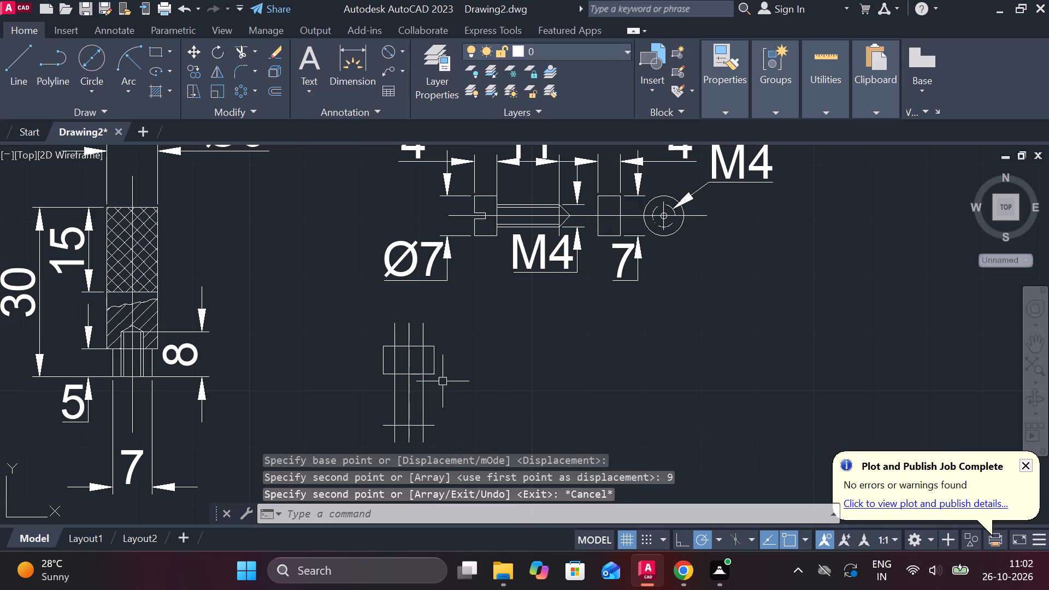
Trim away the parts of the two side lines above and inside the rectangle, keeping the centreline whole.
click(243, 52)
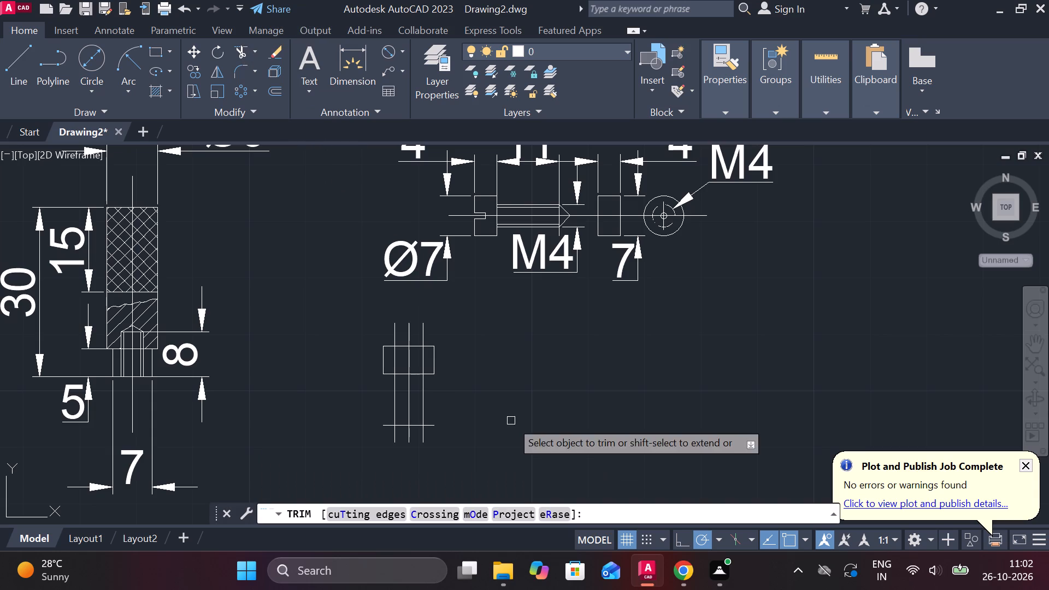
scroll(445, 337, up, 2)
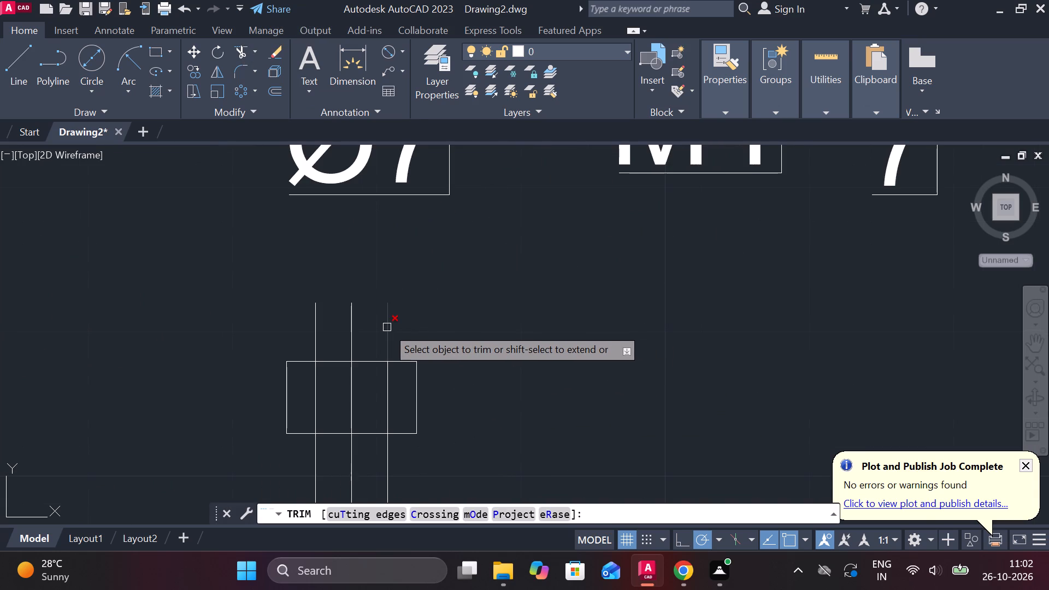
click(388, 327)
click(317, 326)
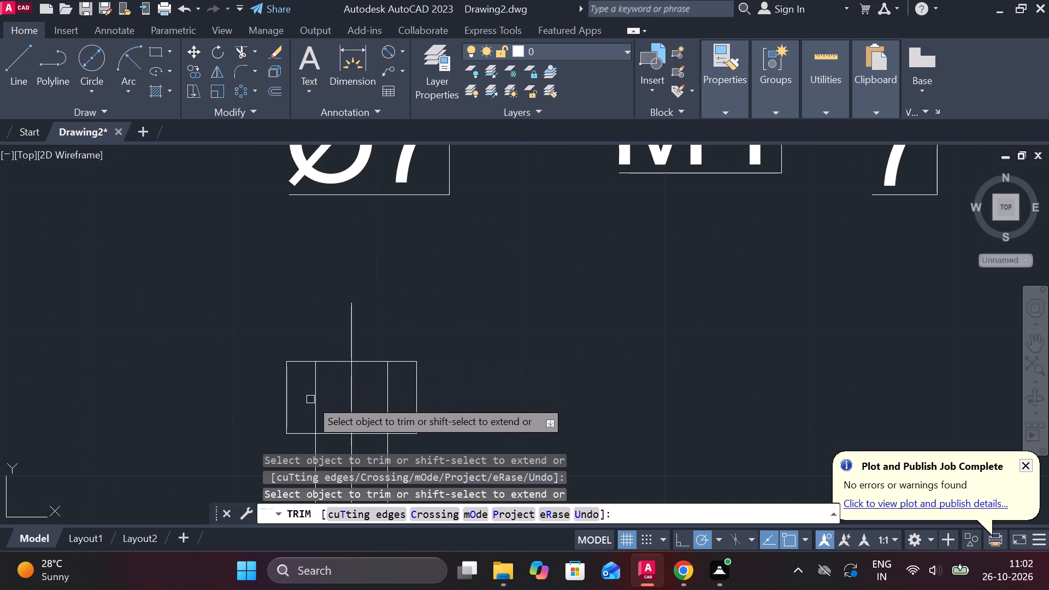
click(310, 399)
click(328, 399)
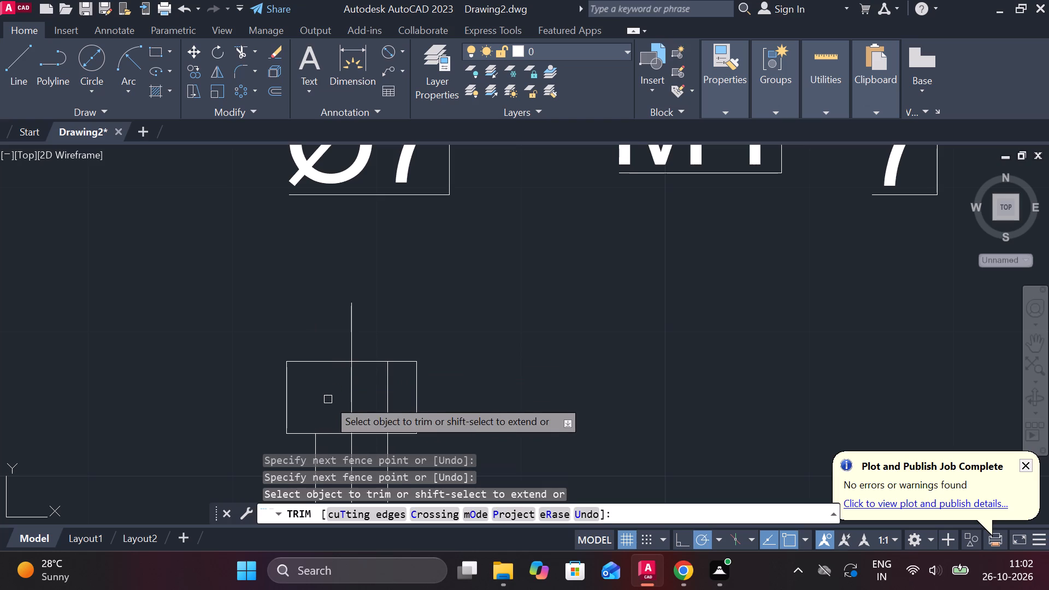
click(386, 401)
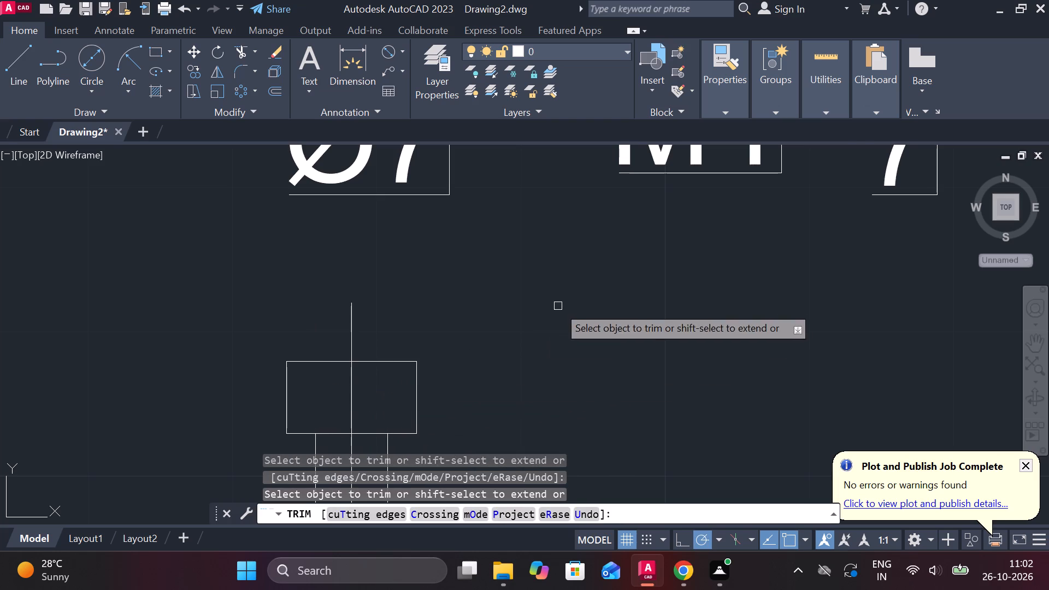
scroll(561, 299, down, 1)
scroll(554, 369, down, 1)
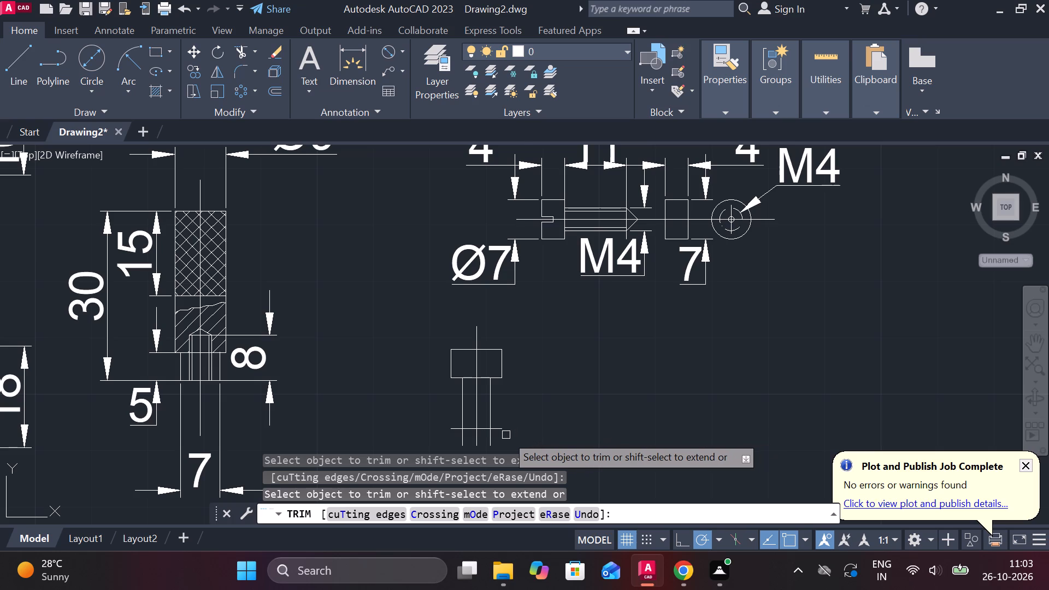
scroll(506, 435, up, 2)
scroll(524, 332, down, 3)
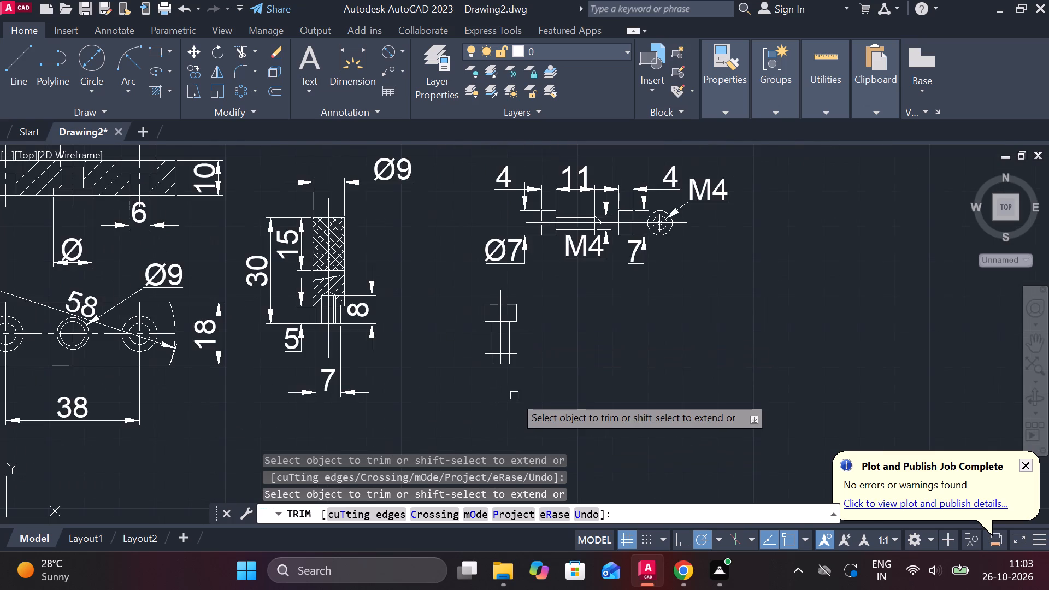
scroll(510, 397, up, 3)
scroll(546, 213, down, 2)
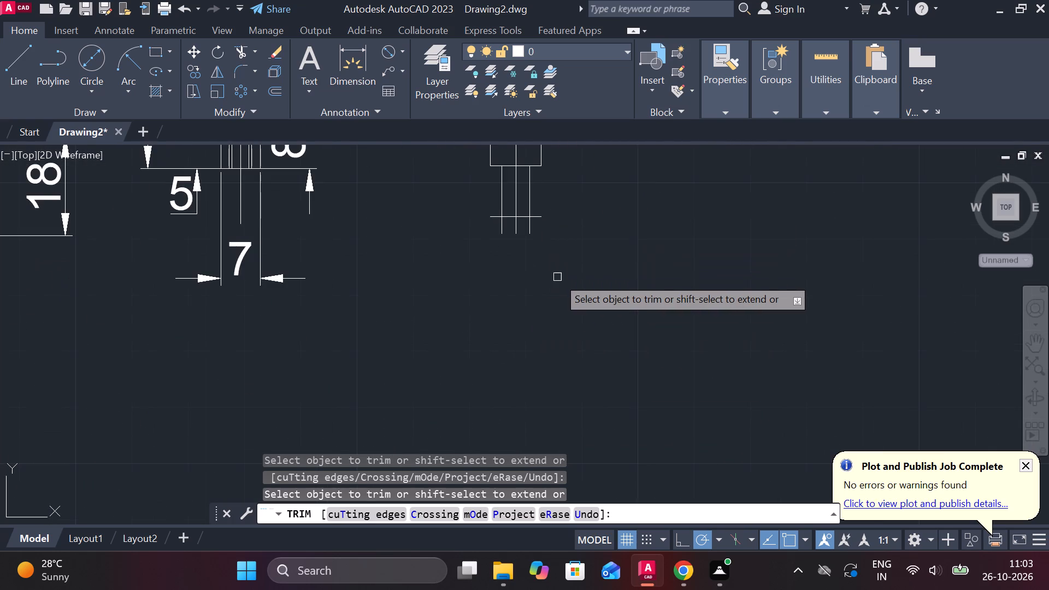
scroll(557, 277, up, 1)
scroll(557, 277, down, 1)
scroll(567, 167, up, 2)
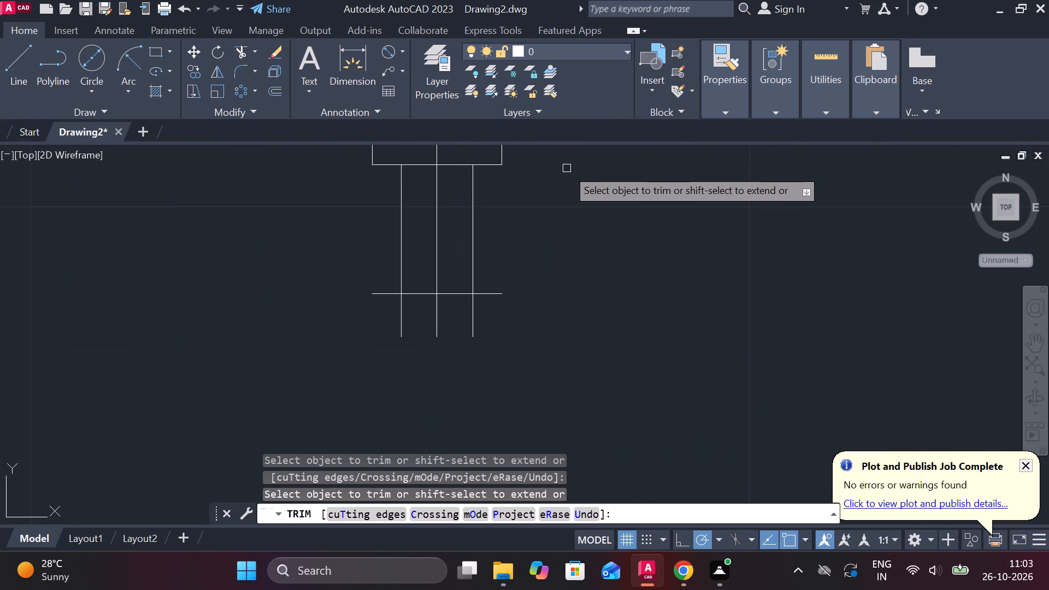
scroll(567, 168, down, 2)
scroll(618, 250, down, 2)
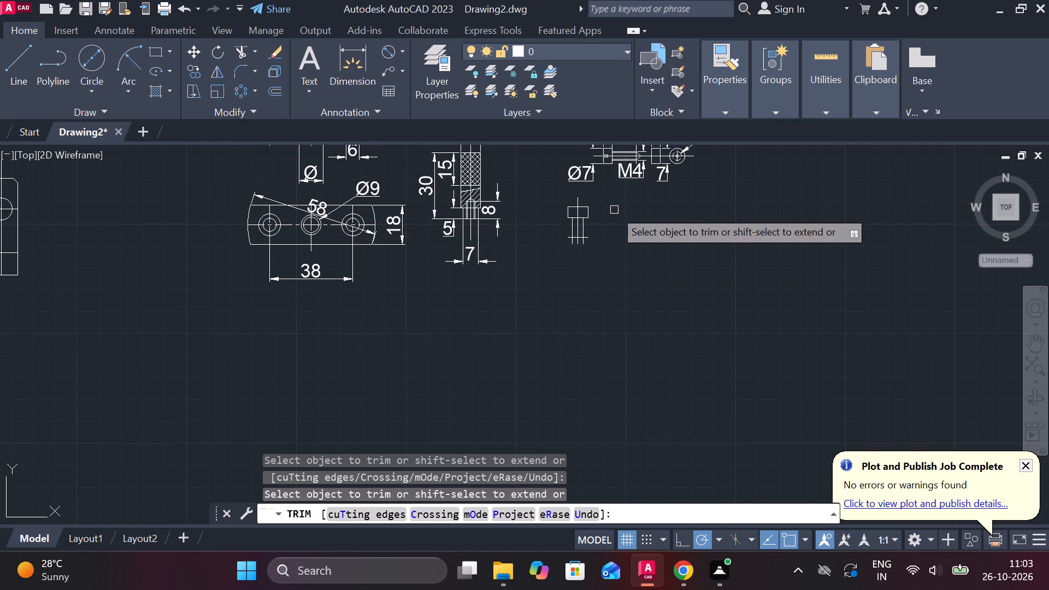
Draw a line about 4.9 long from the right side line's intersection with the lower horizontal line, down-left at about 135° past the centreline.
scroll(614, 210, up, 3)
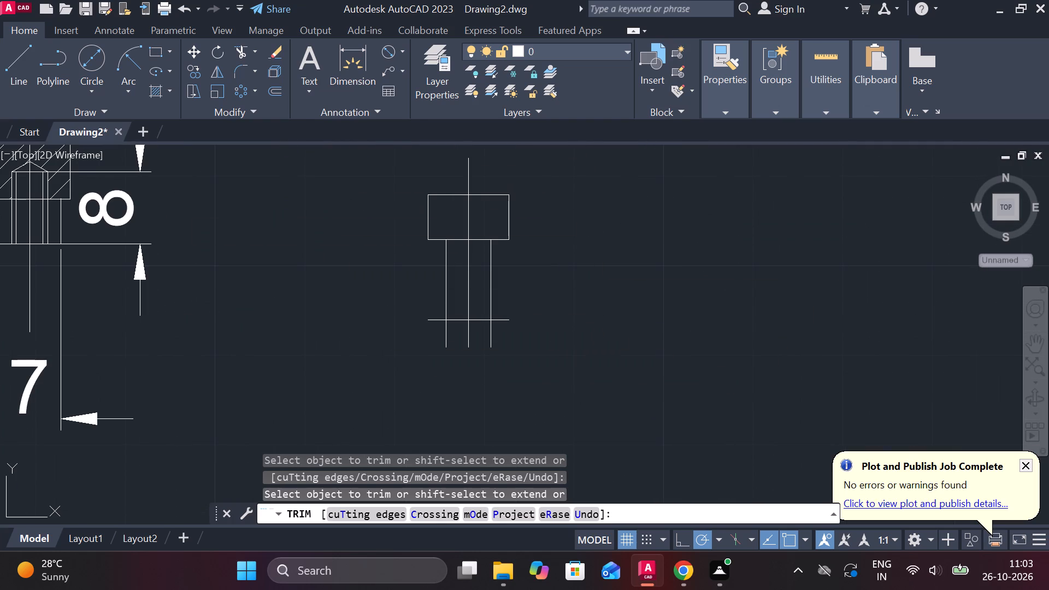
click(10, 56)
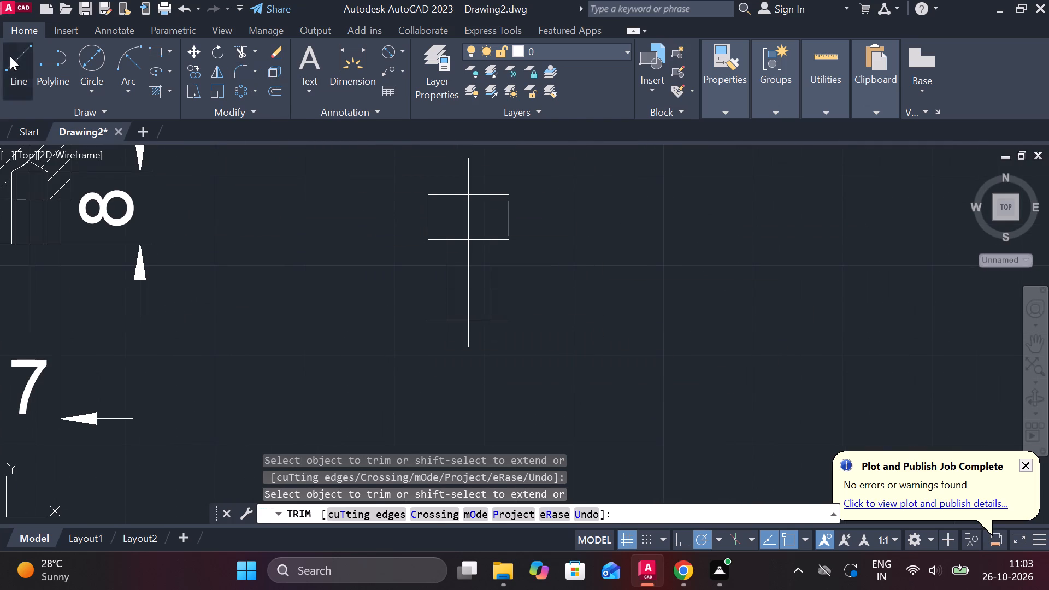
scroll(499, 335, up, 3)
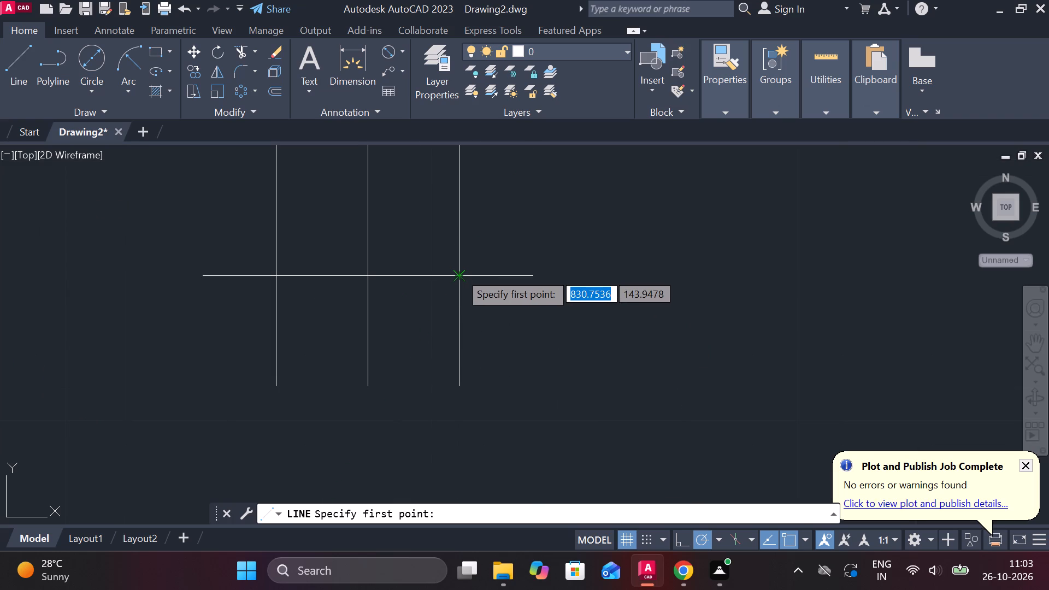
scroll(464, 279, up, 2)
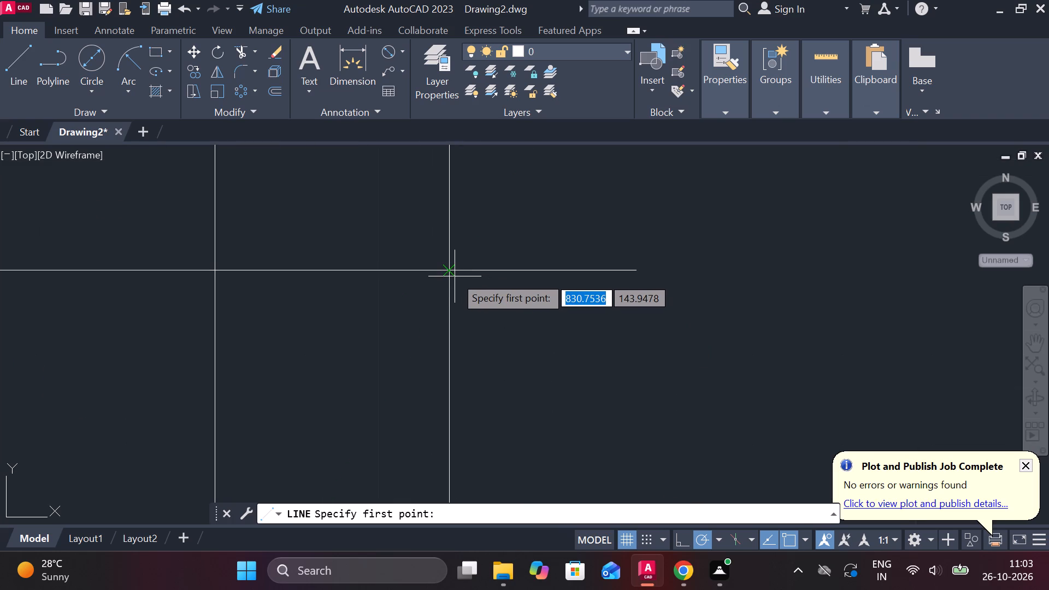
click(453, 272)
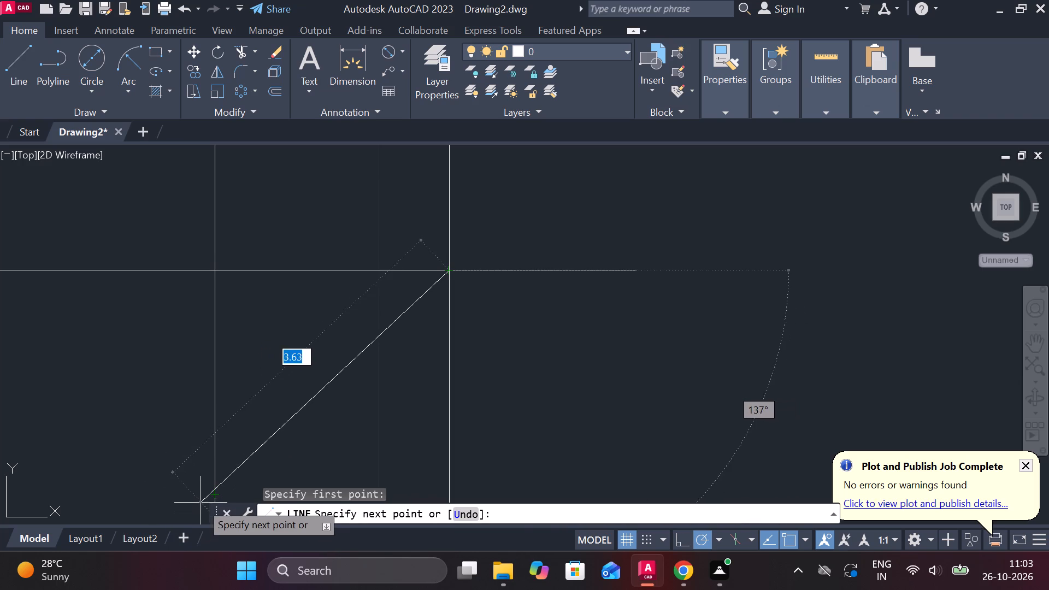
scroll(201, 503, down, 2)
scroll(258, 304, down, 3)
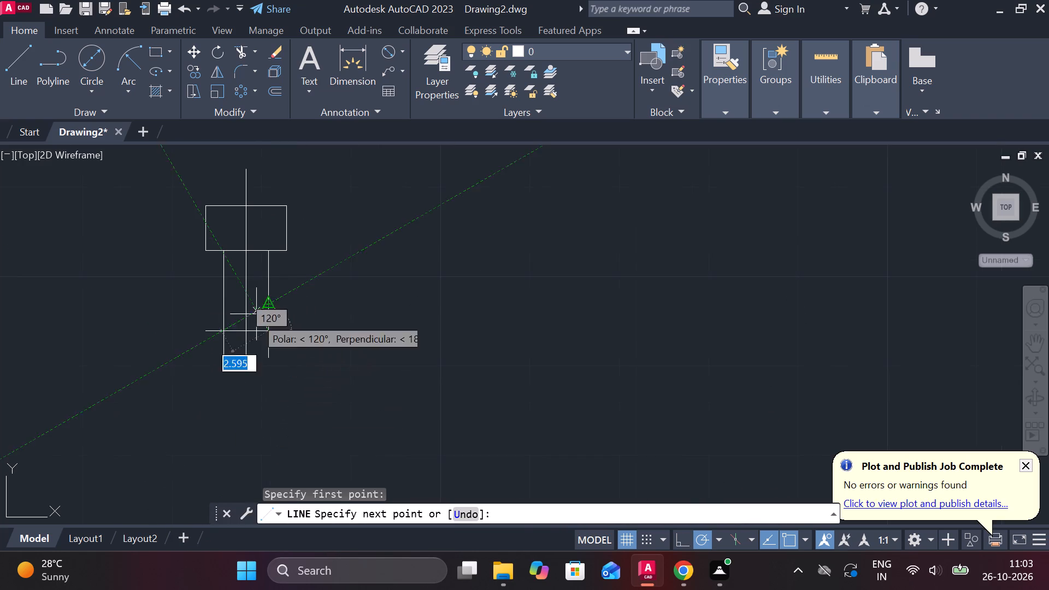
scroll(207, 384, up, 4)
scroll(207, 384, down, 3)
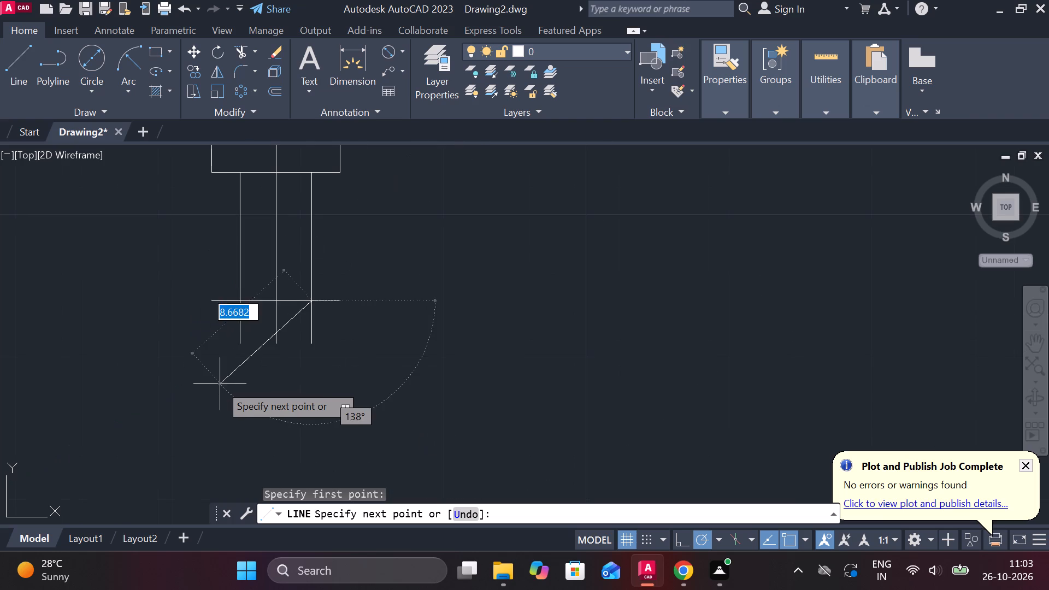
scroll(259, 352, up, 3)
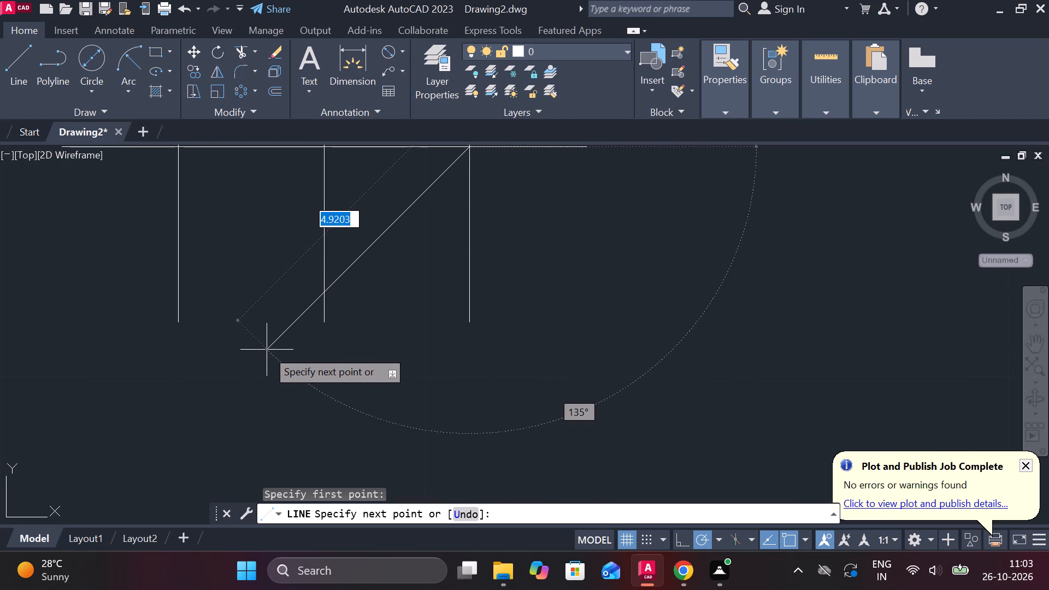
click(267, 350)
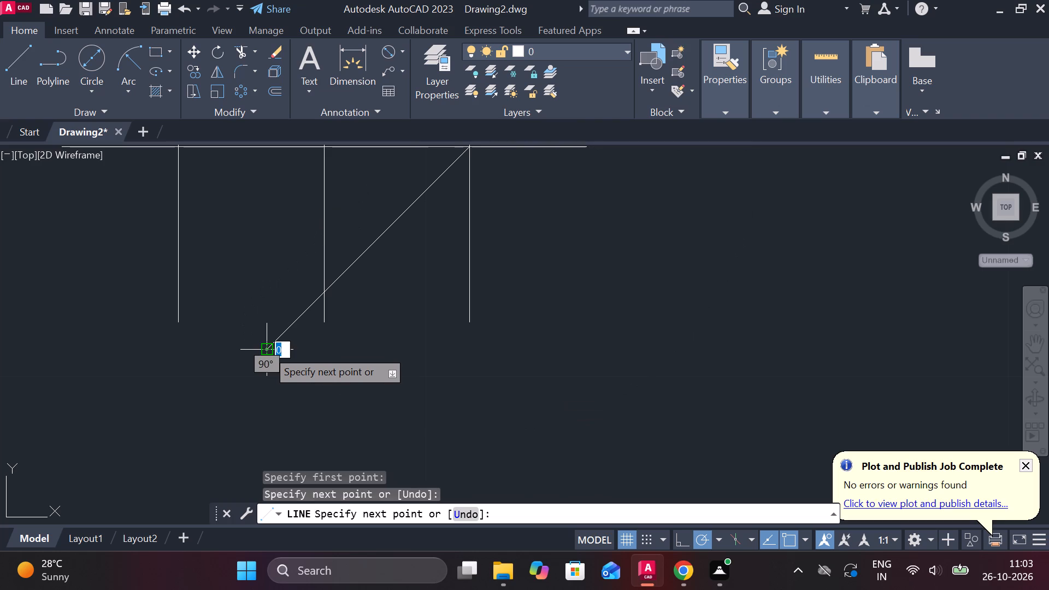
key(Escape)
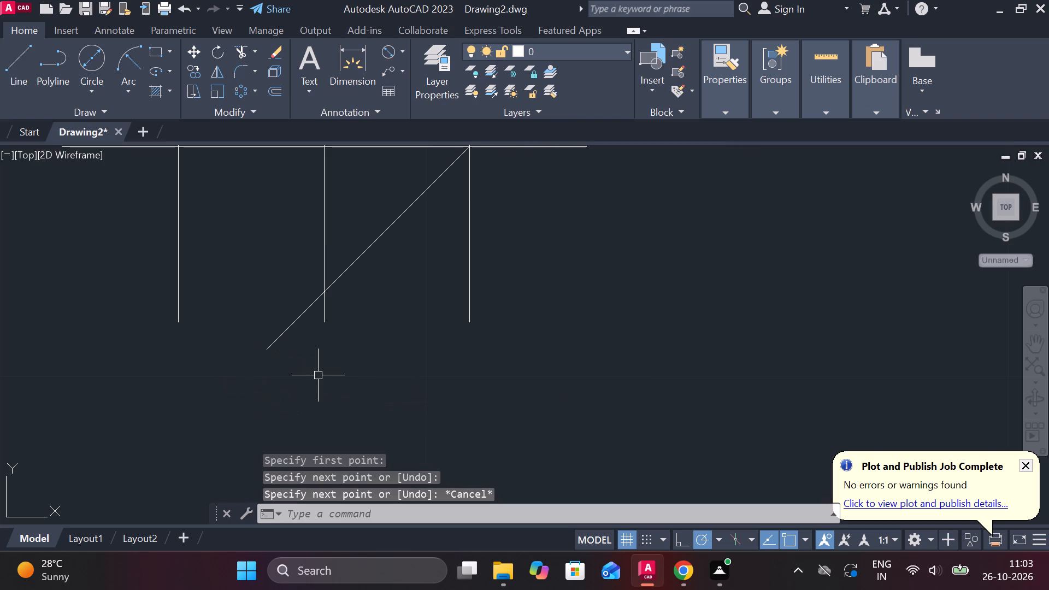
Draw a line from the left side line's intersection with the lower horizontal line to where the diagonal crosses the centreline.
click(20, 67)
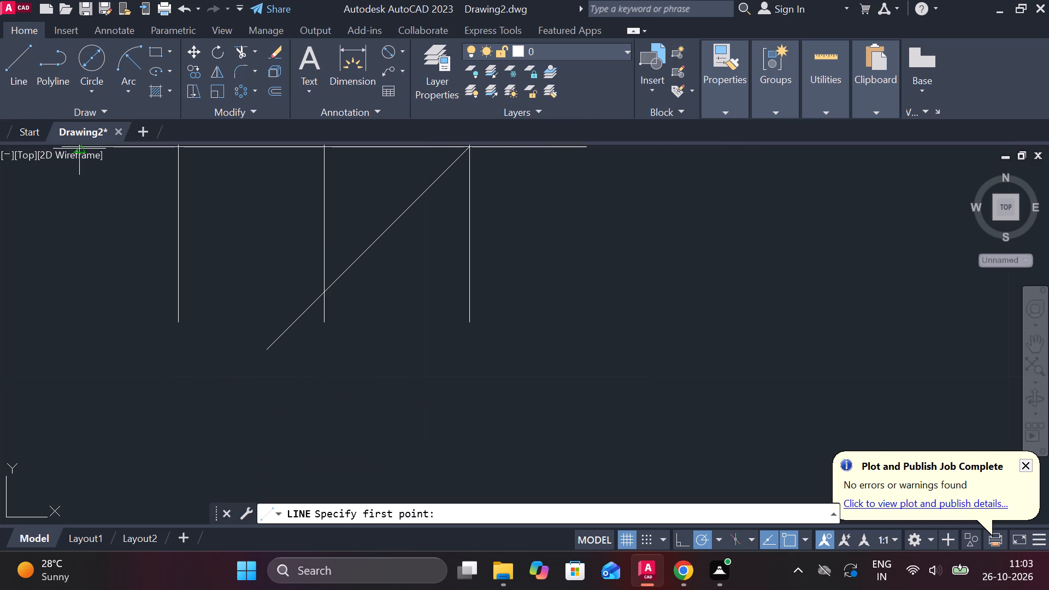
scroll(293, 250, up, 2)
scroll(293, 250, down, 3)
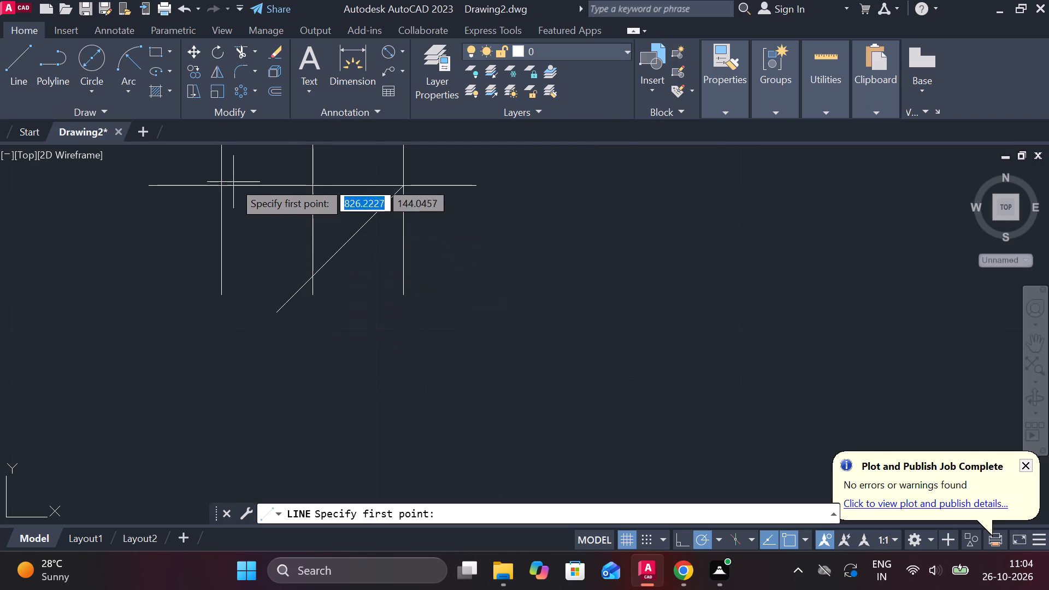
click(221, 188)
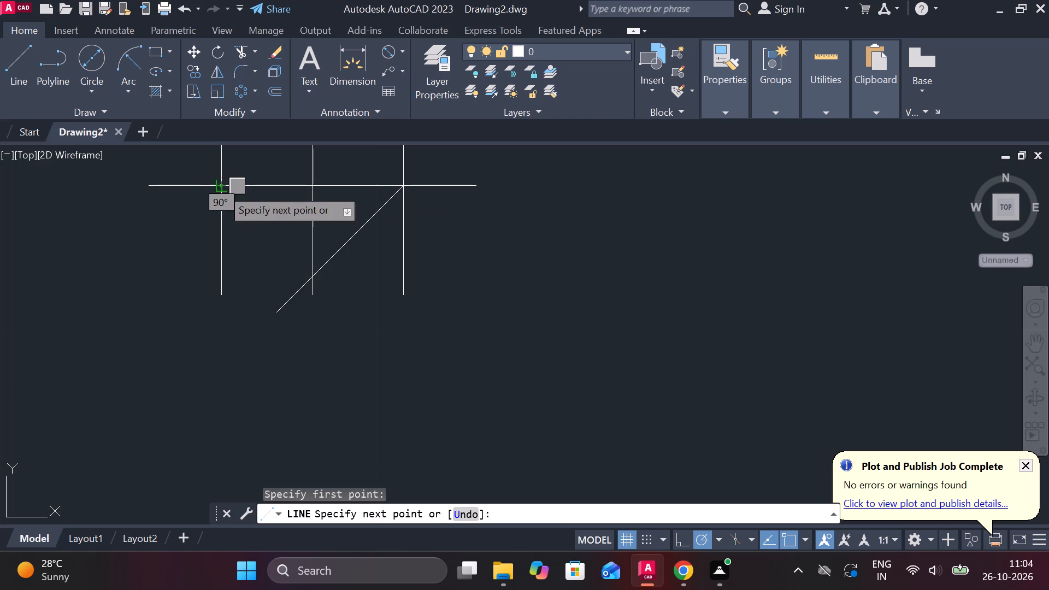
scroll(302, 276, up, 2)
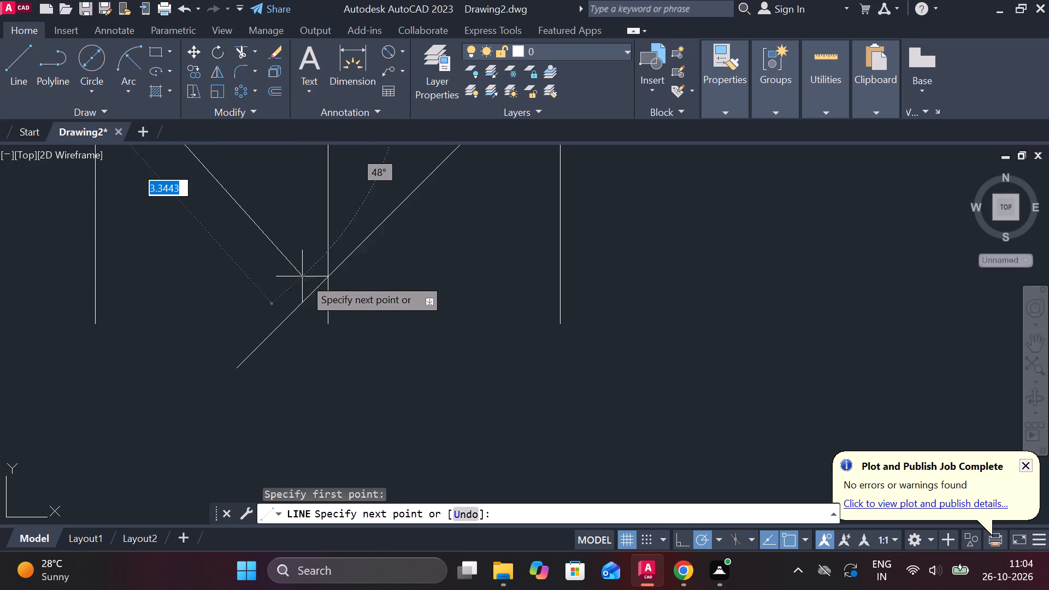
click(331, 273)
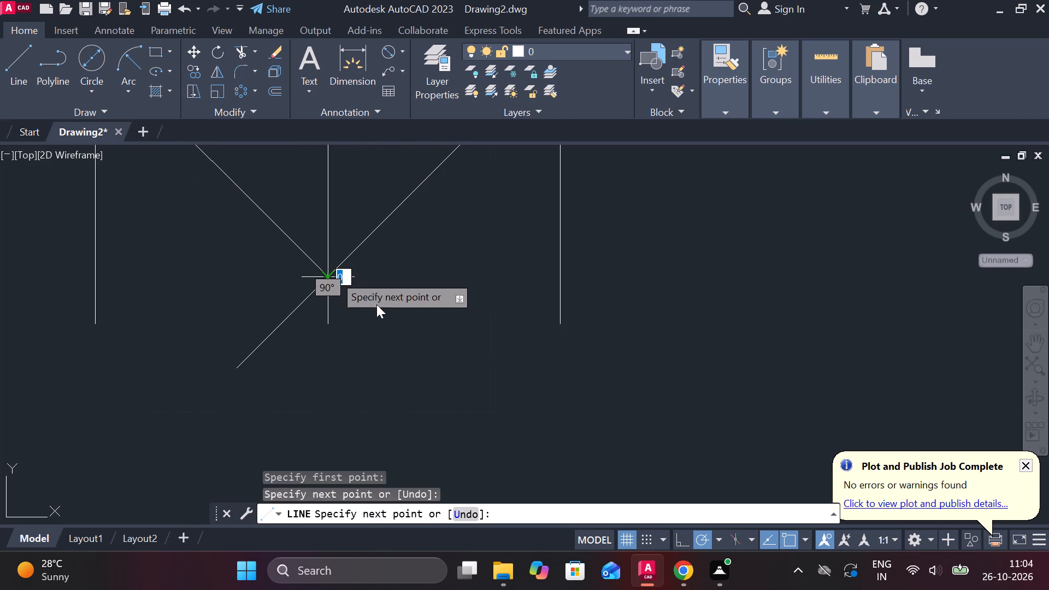
Trim the diagonal's overshoot past the centreline and both side lines' ends below the lower horizontal line, leaving a pointed tip.
scroll(425, 290, down, 2)
key(Escape)
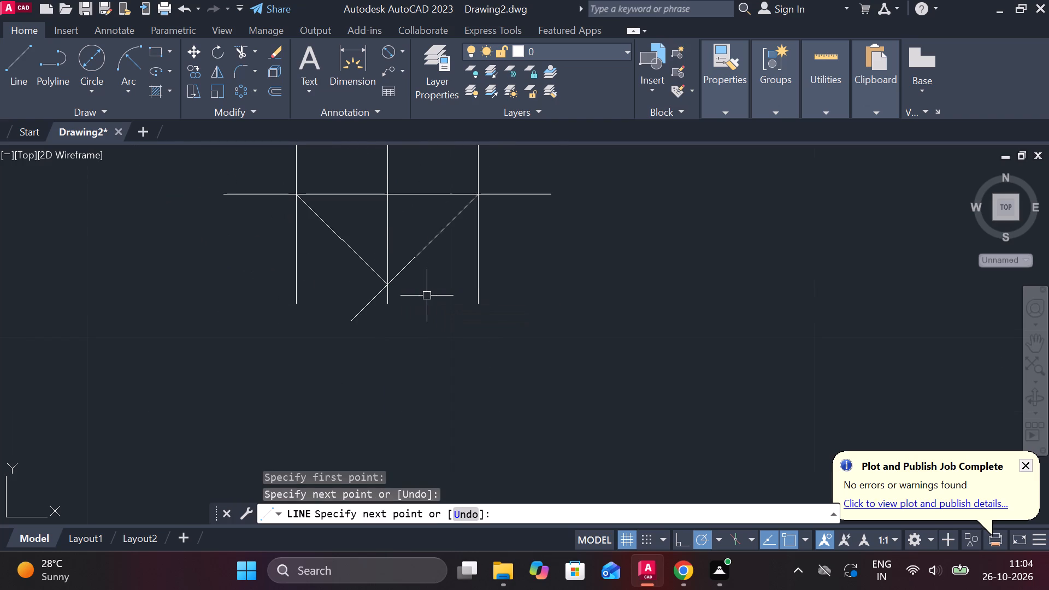
click(242, 51)
click(360, 316)
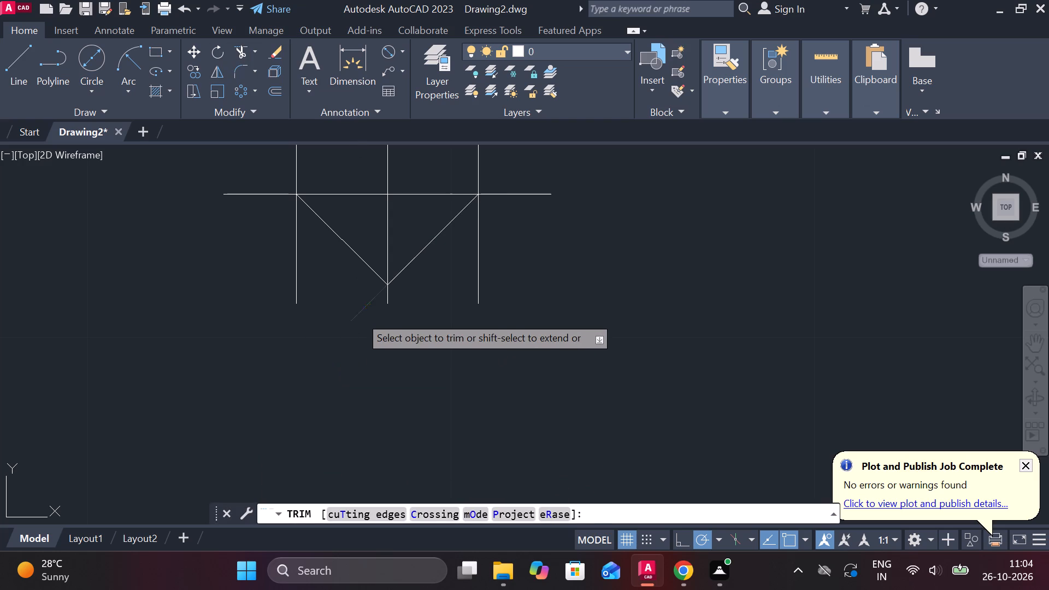
click(299, 272)
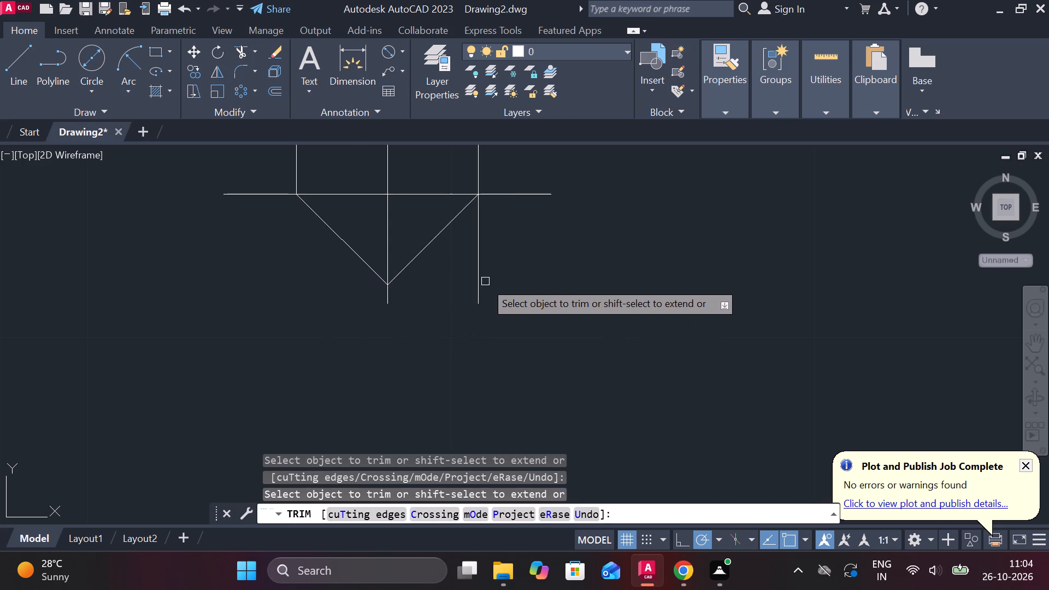
click(480, 281)
scroll(480, 281, down, 4)
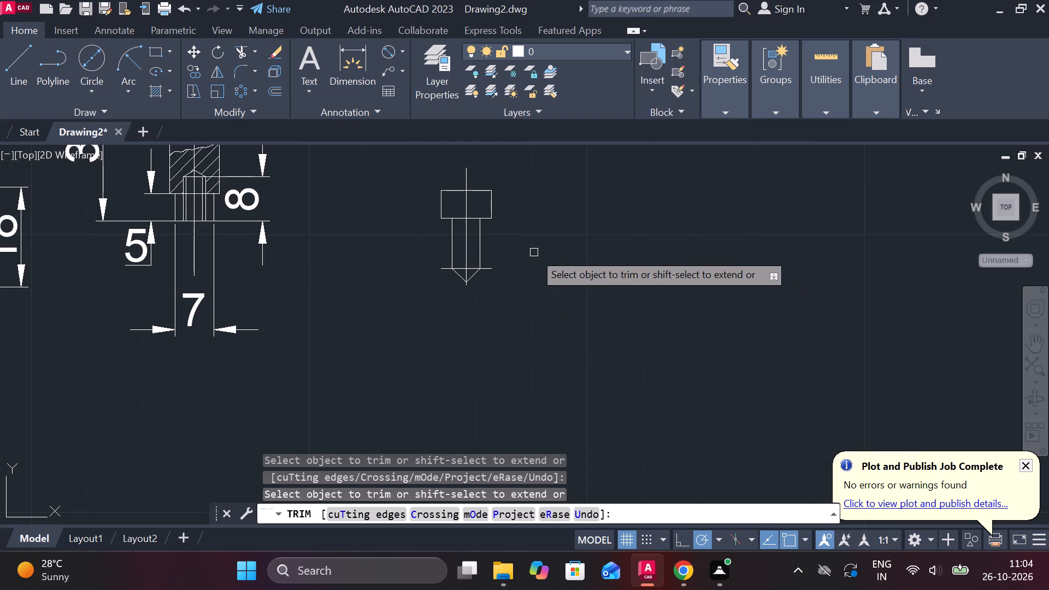
scroll(534, 252, up, 2)
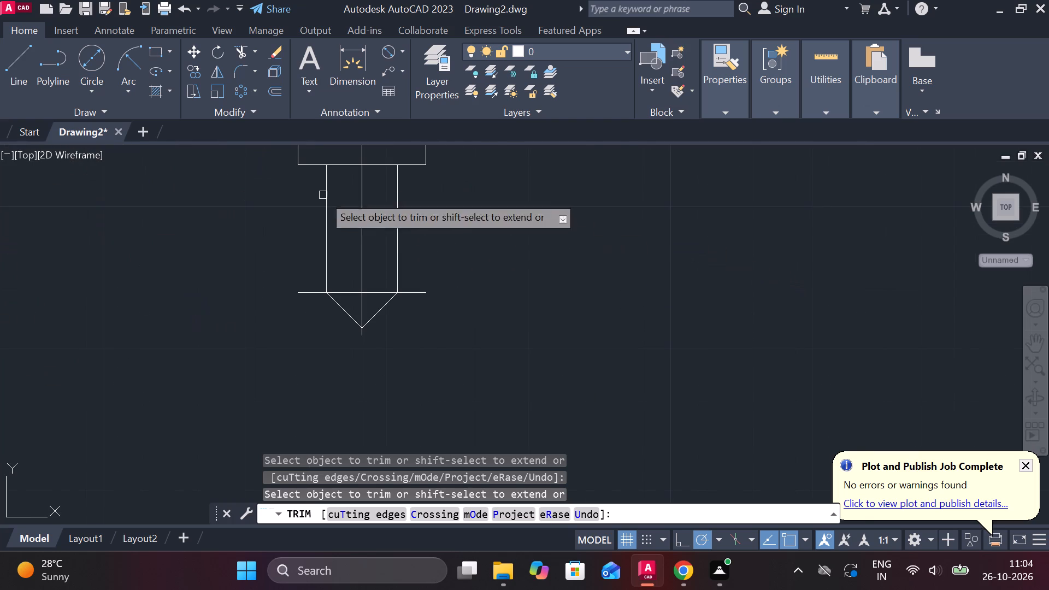
key(Escape)
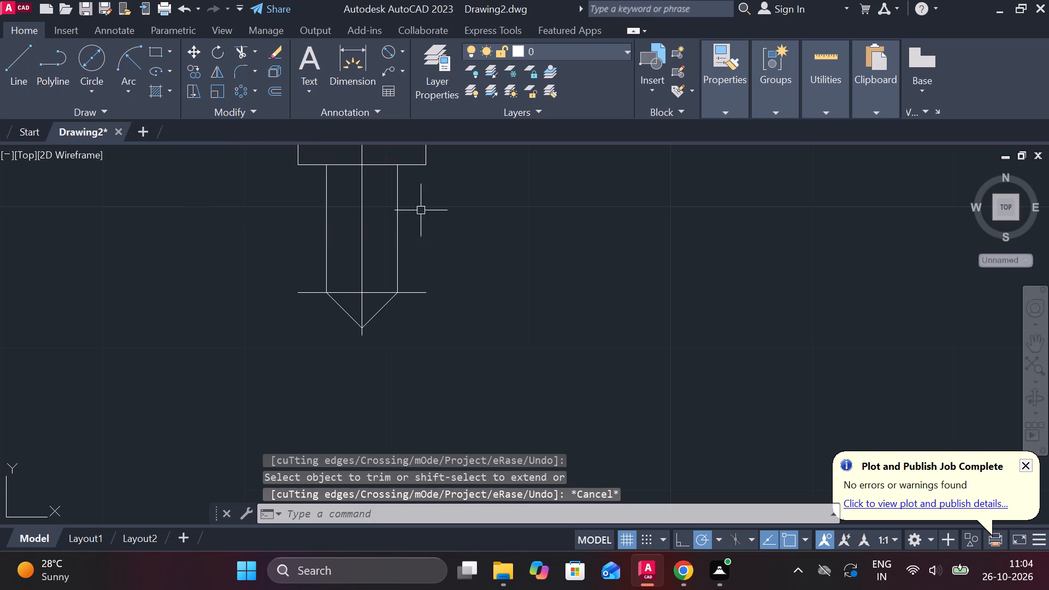
Copy the shank's right side line 0.5 inward toward the centreline, using its midpoint as the base point.
click(397, 227)
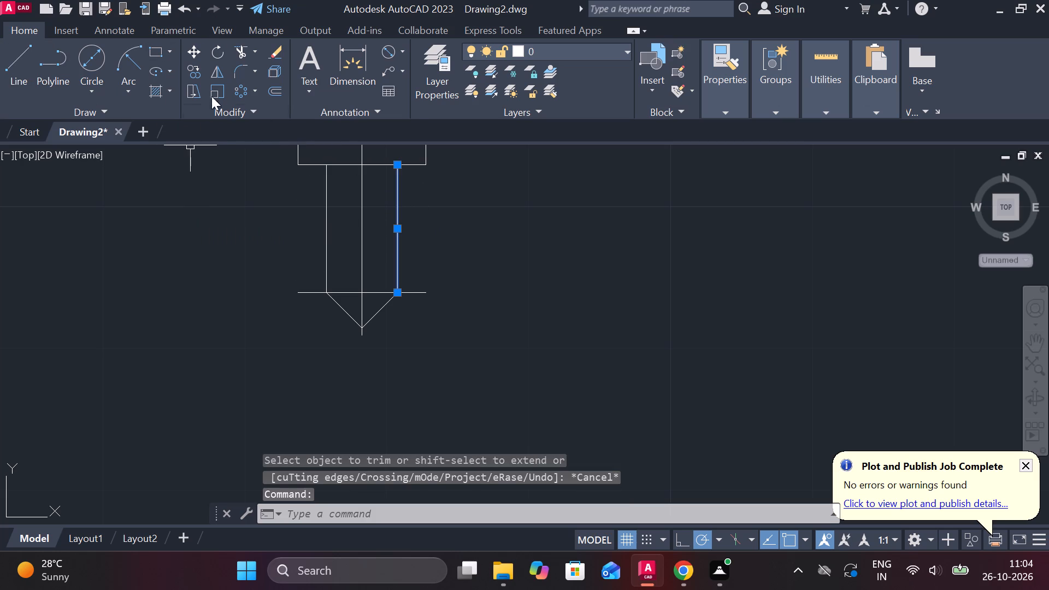
click(201, 71)
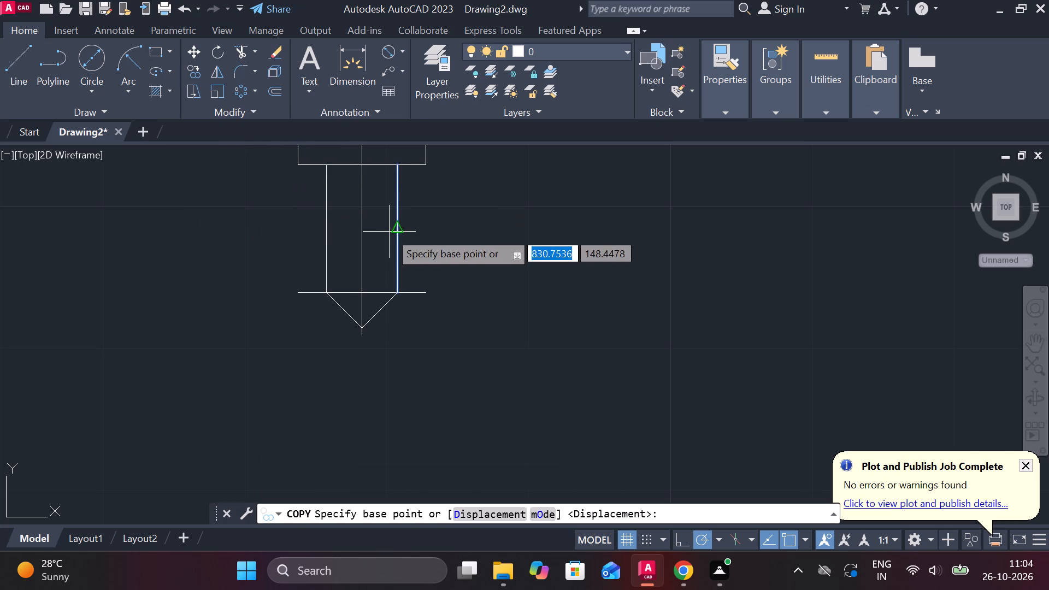
click(398, 233)
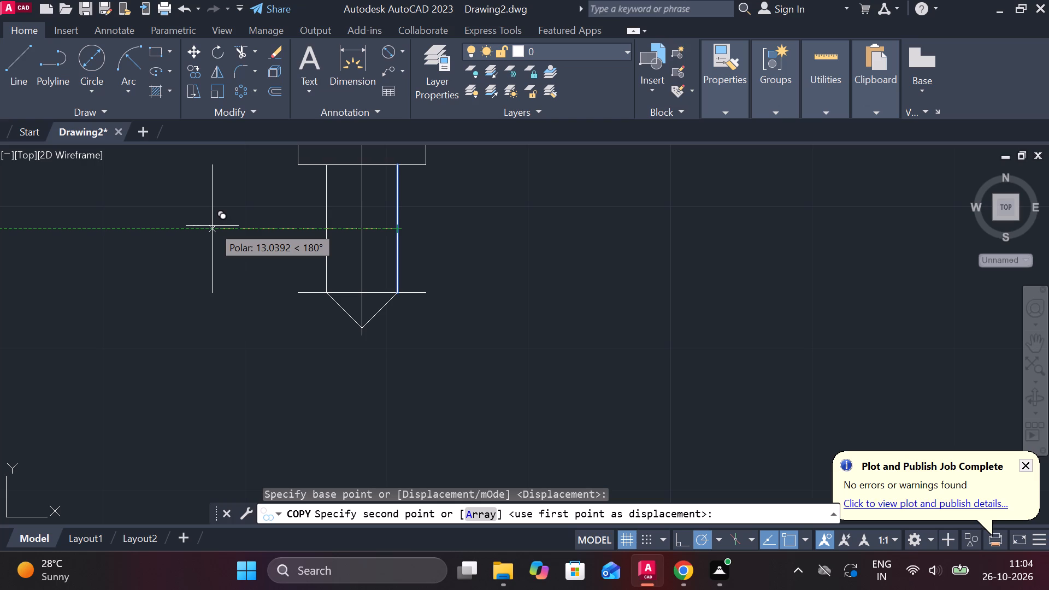
text(0.5)
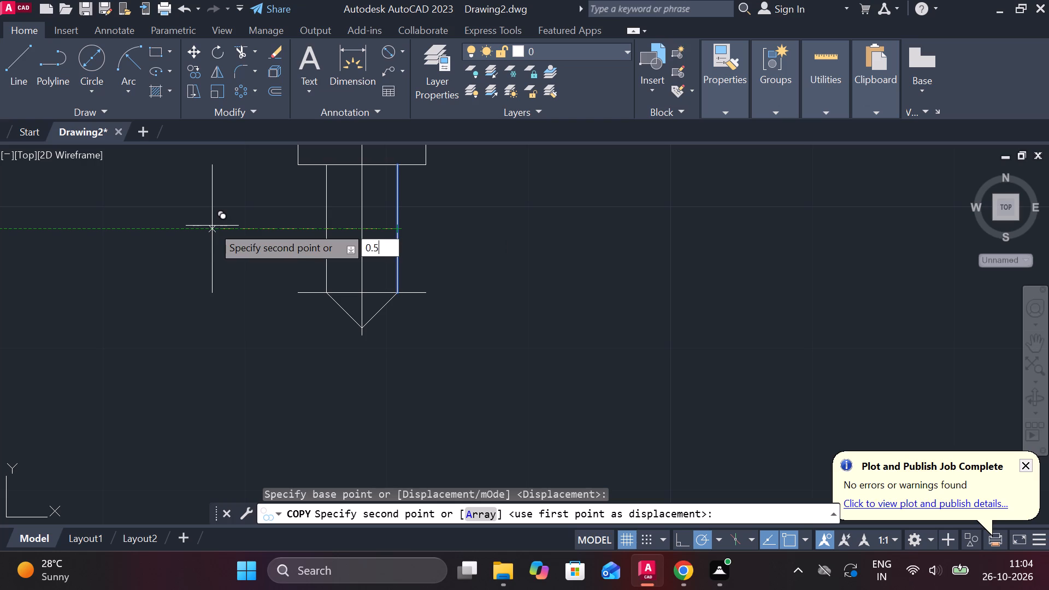
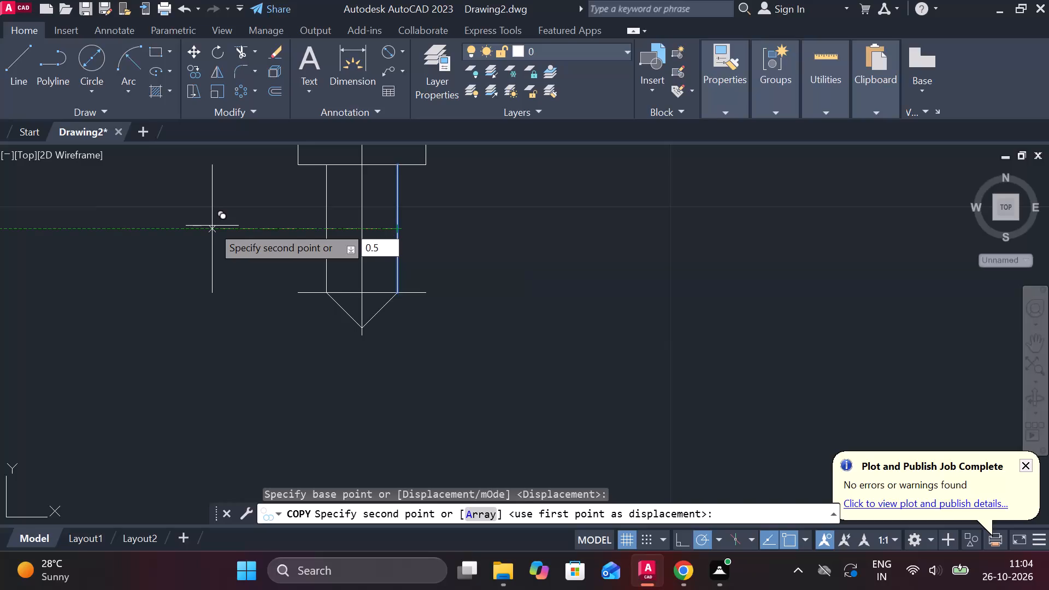
Complete the 0.5 inward copy of the shank's right side line.
key(Return)
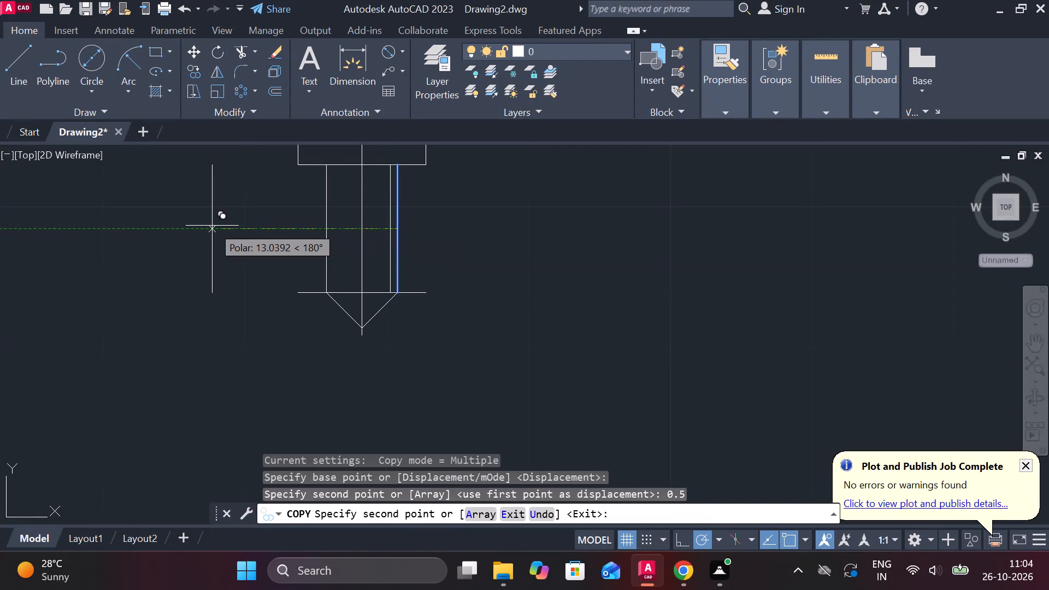
key(Escape)
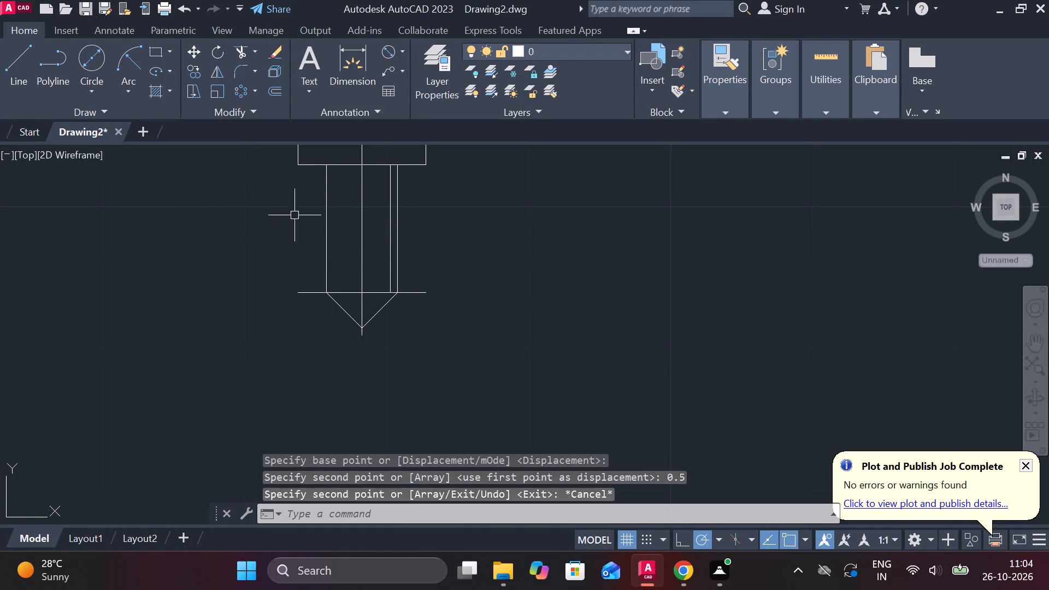
Copy the shank's left side line 0.5 inward toward the centreline, using its midpoint as the base point.
click(325, 222)
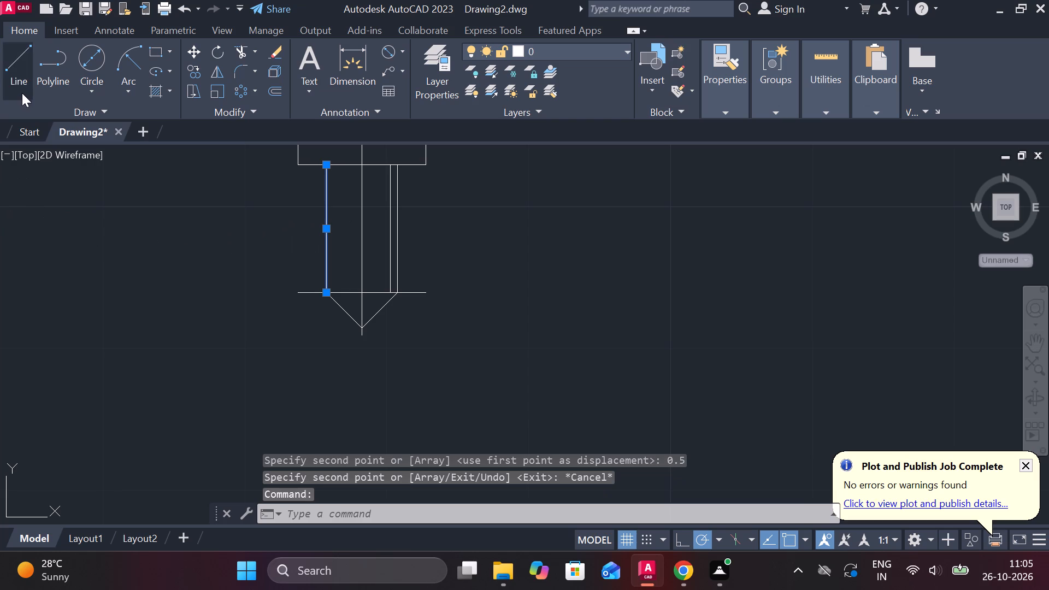
click(201, 69)
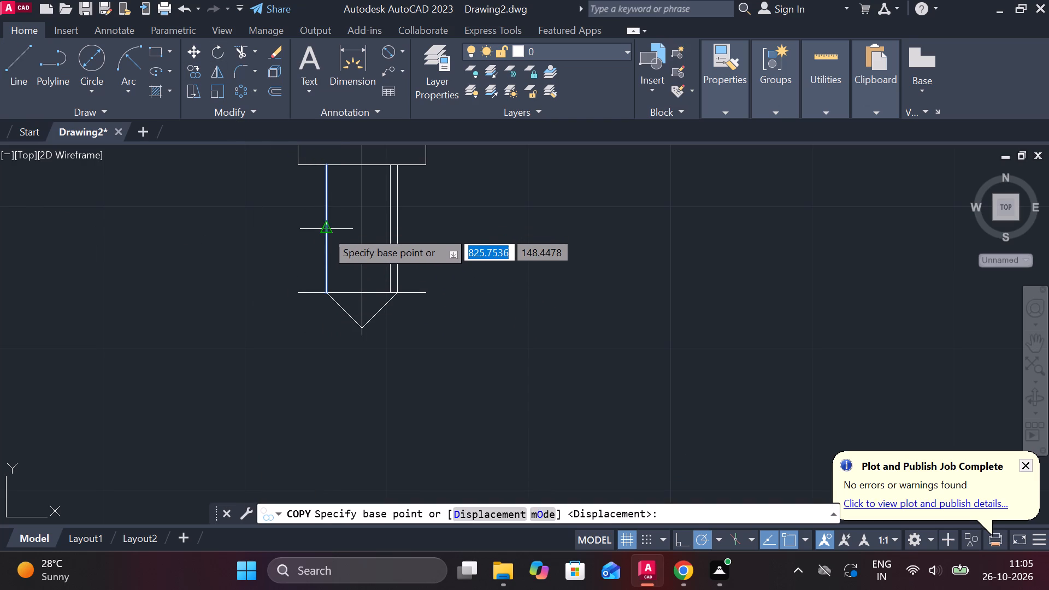
click(326, 231)
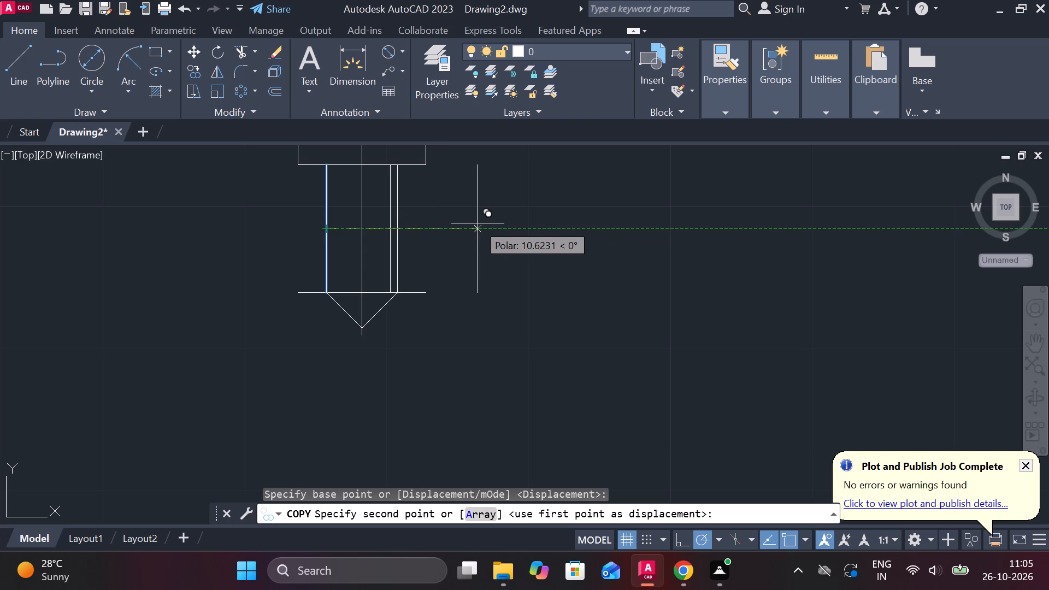
text(0.)
key(5)
key(Return)
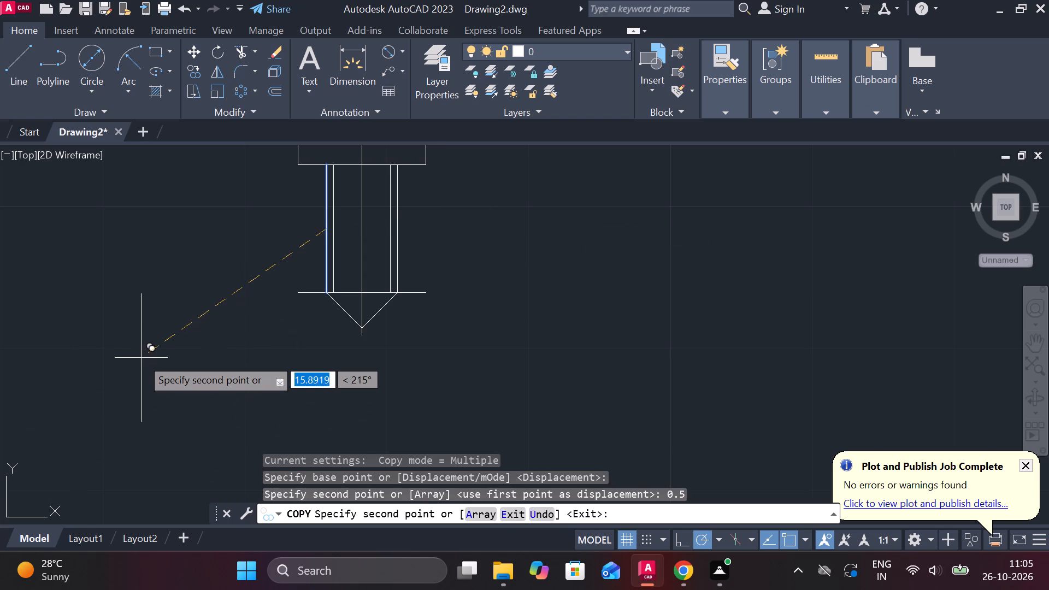
key(Escape)
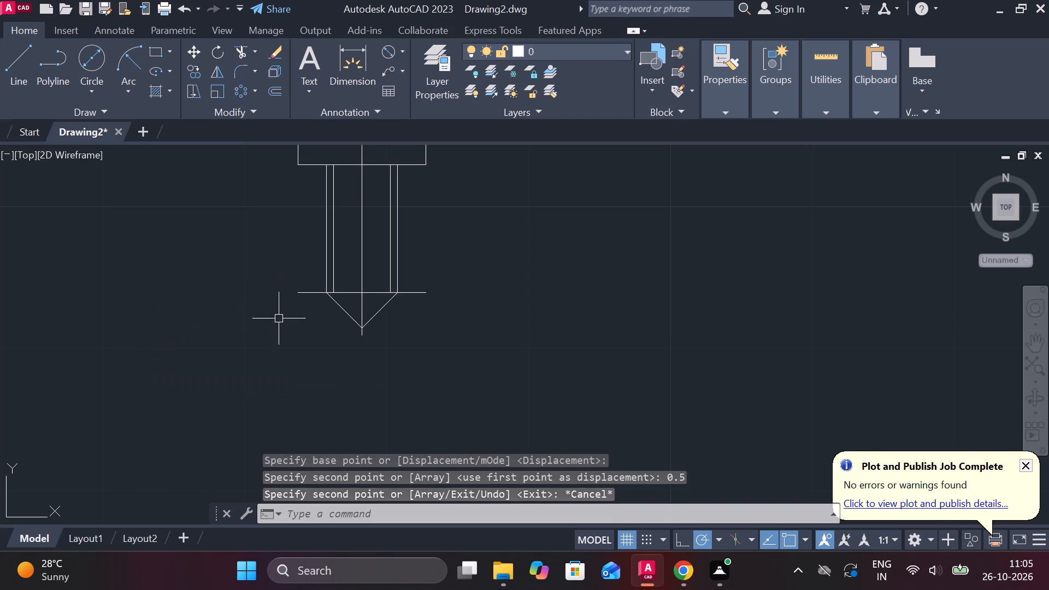
Trim both ends of the lower horizontal line where they extend beyond the shank's side lines.
scroll(382, 246, down, 1)
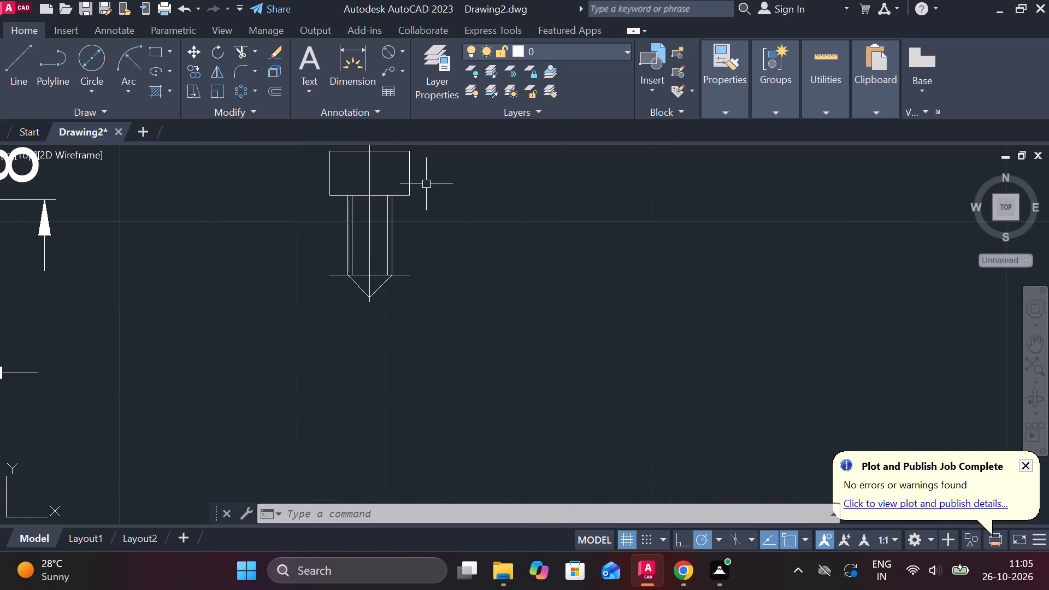
scroll(425, 178, down, 2)
scroll(420, 156, up, 3)
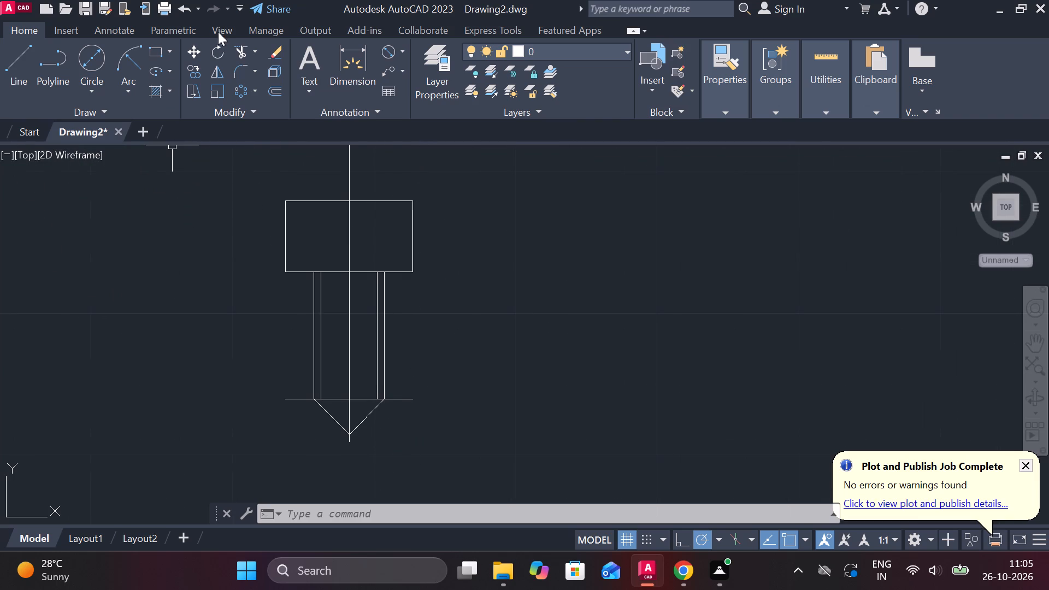
click(245, 51)
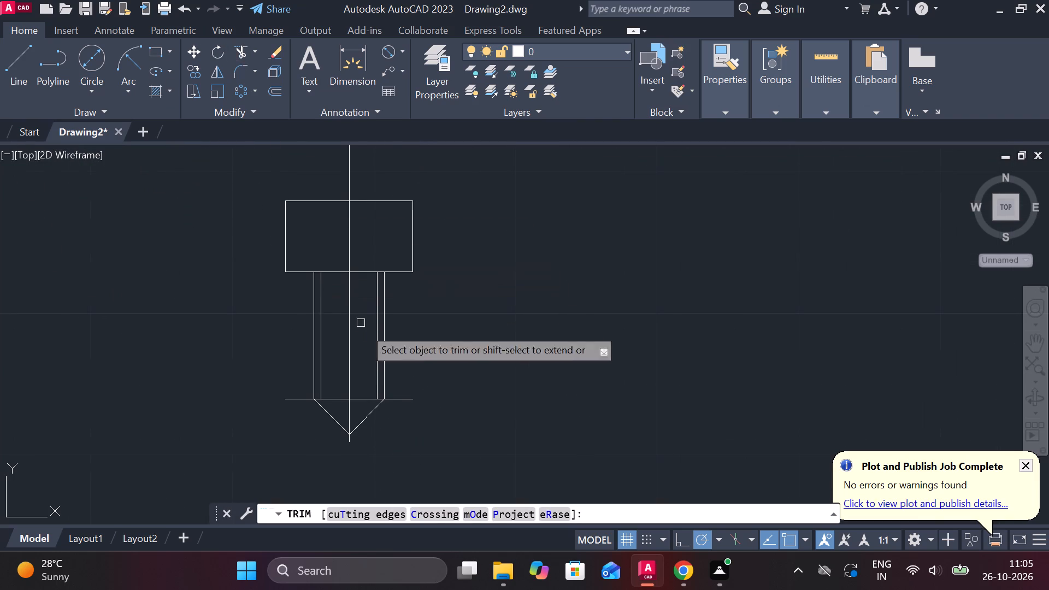
click(405, 400)
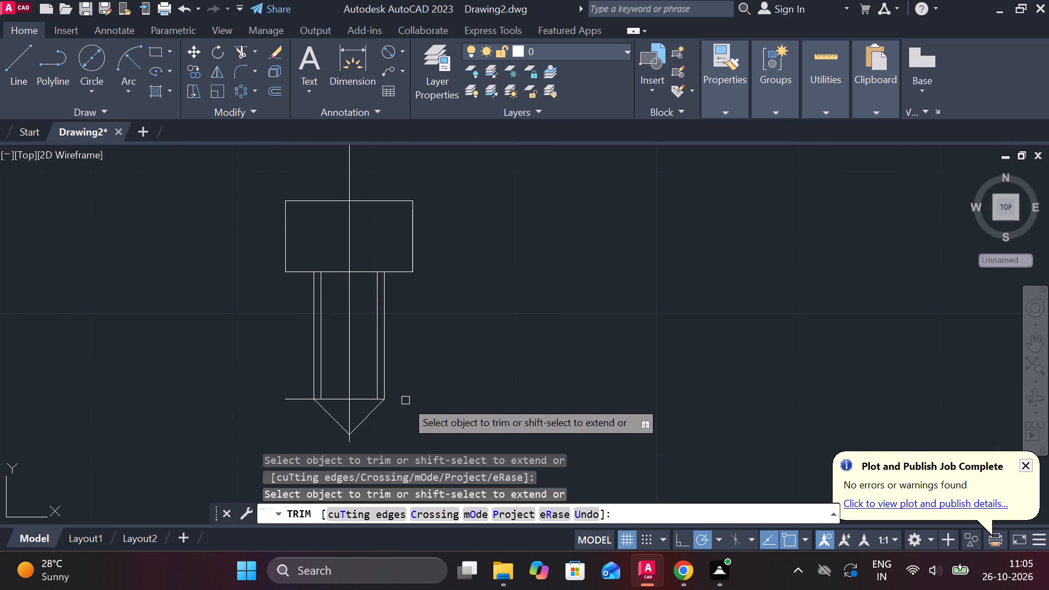
click(299, 392)
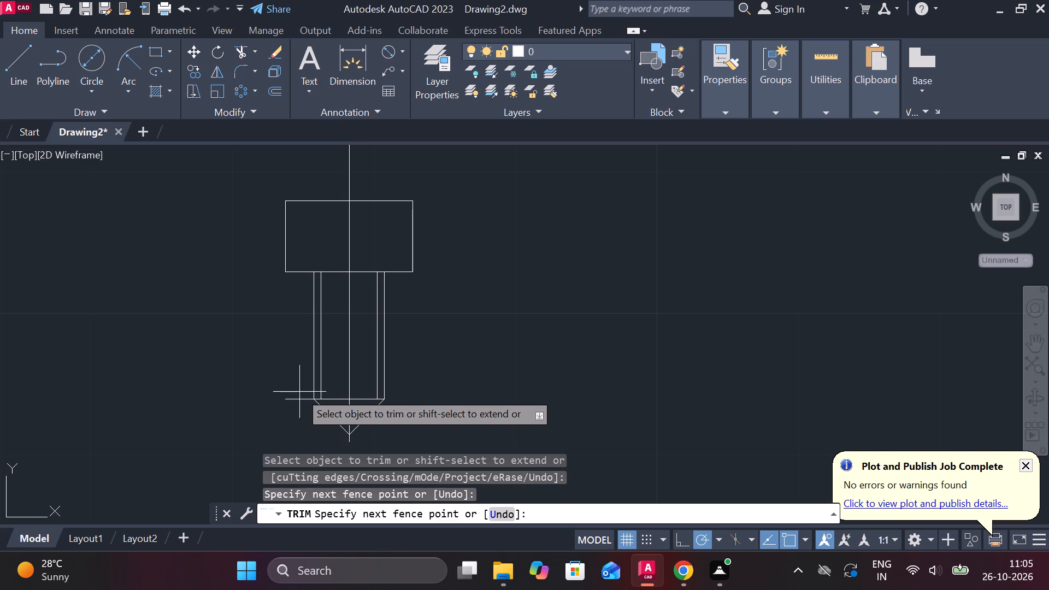
click(297, 403)
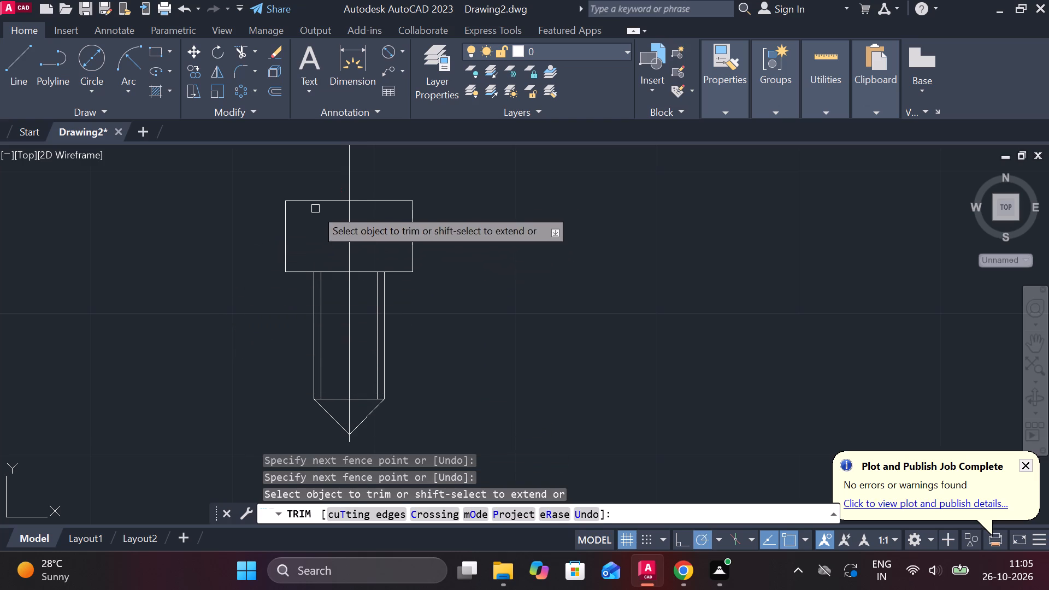
Trim away the centreline above the head, through the shank and tip, and below the point, keeping only the segment inside the head.
click(349, 179)
click(350, 309)
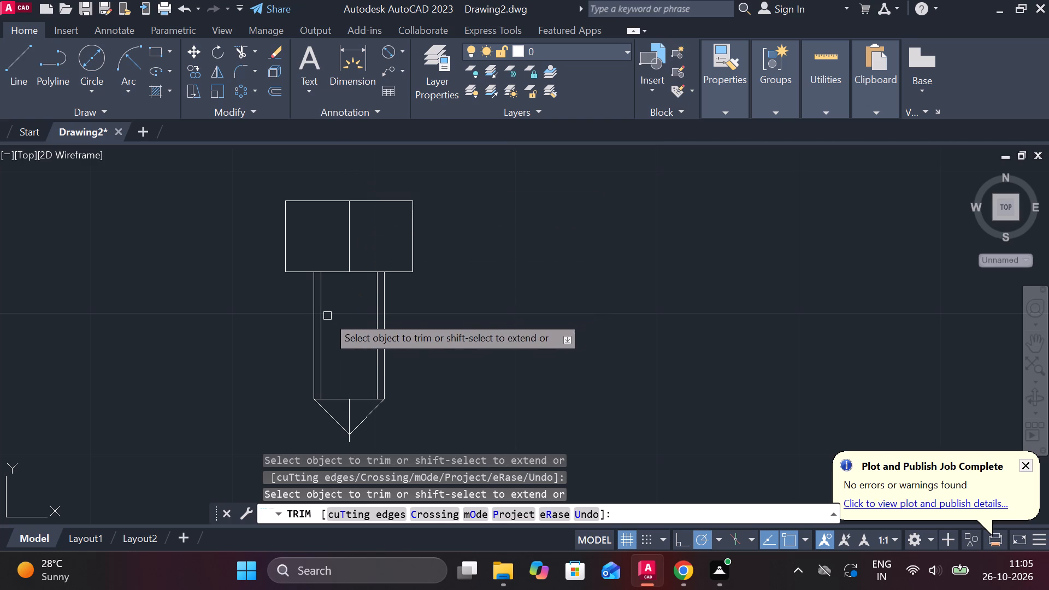
click(350, 418)
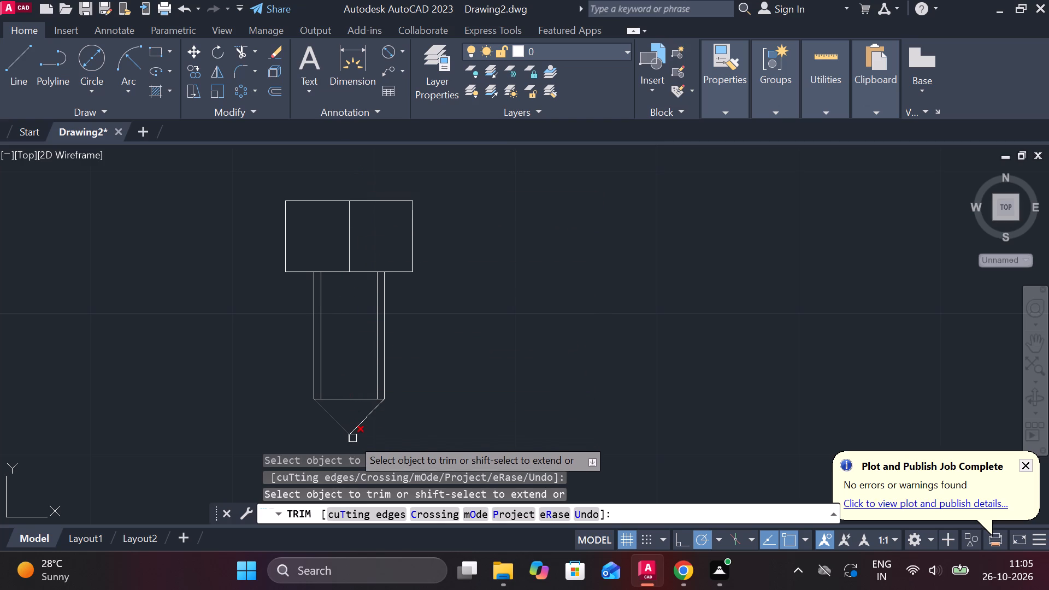
scroll(354, 447, up, 3)
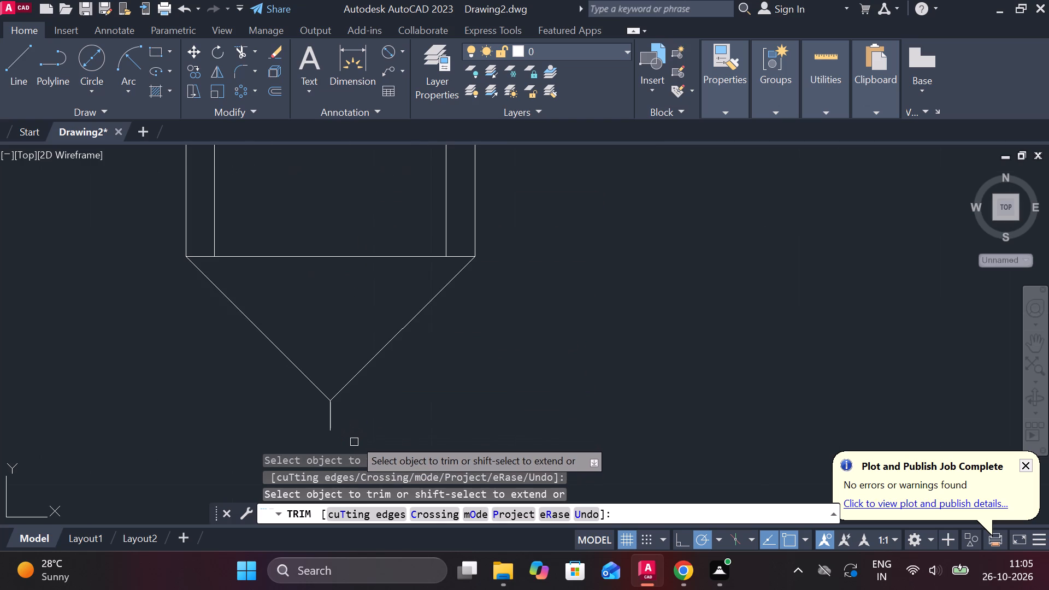
click(327, 433)
scroll(335, 423, down, 5)
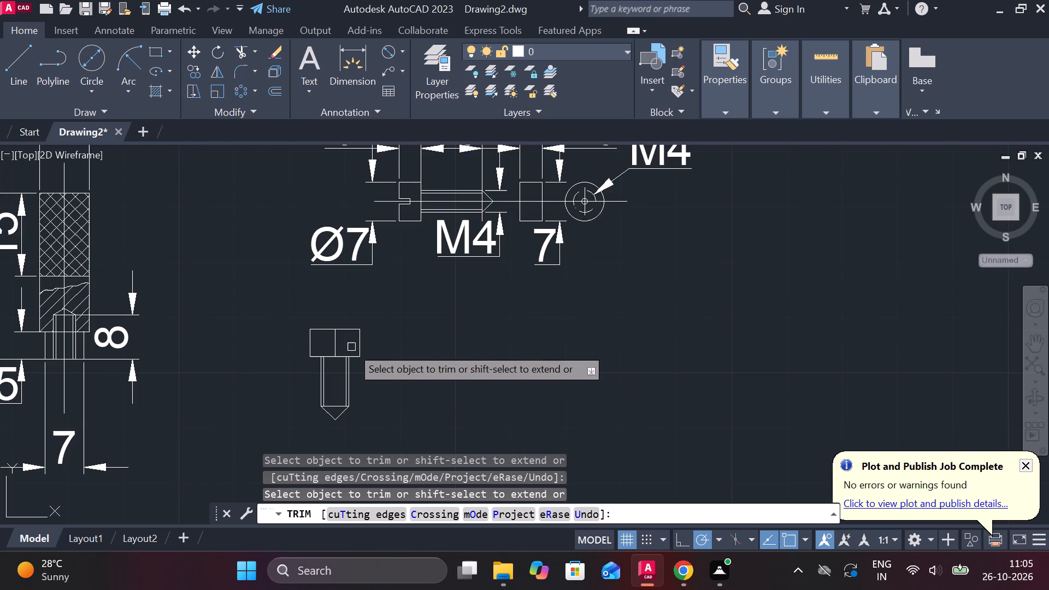
key(Escape)
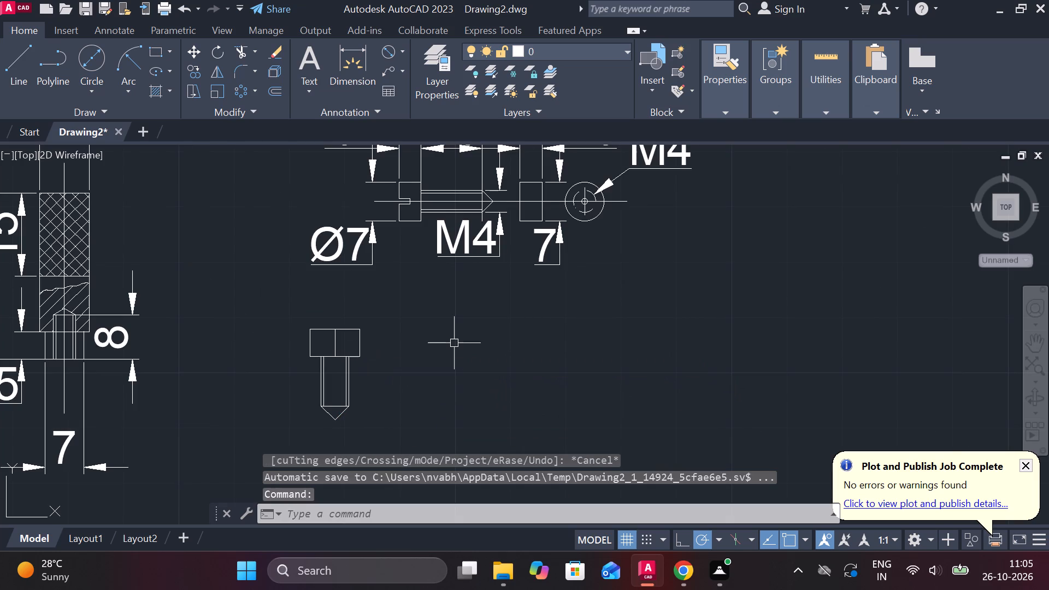
Copy the head's vertical centre line 0.5 to each side, using its midpoint as the base point.
scroll(347, 341, up, 2)
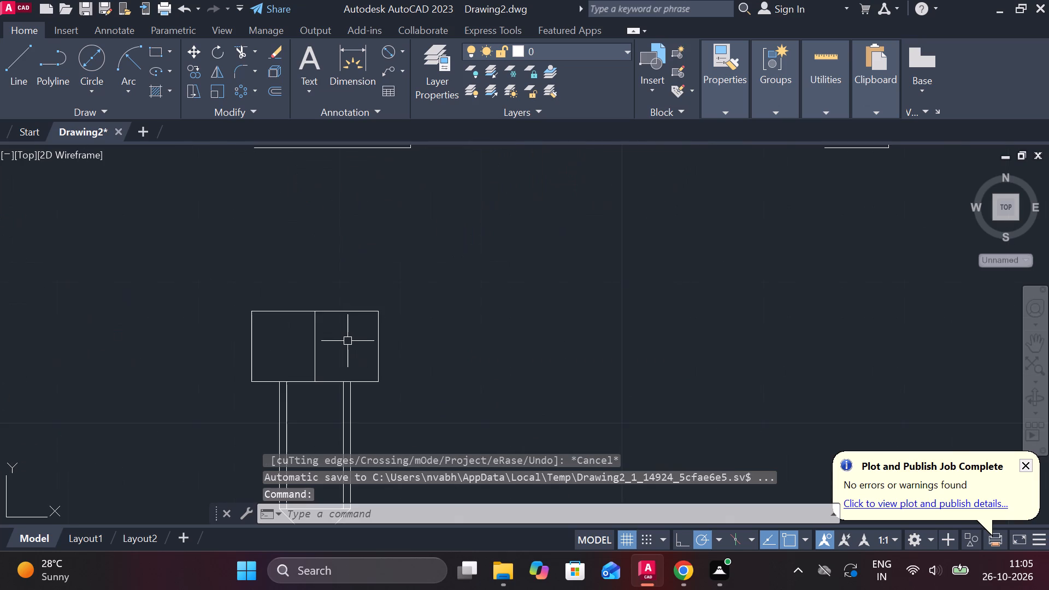
scroll(347, 341, up, 1)
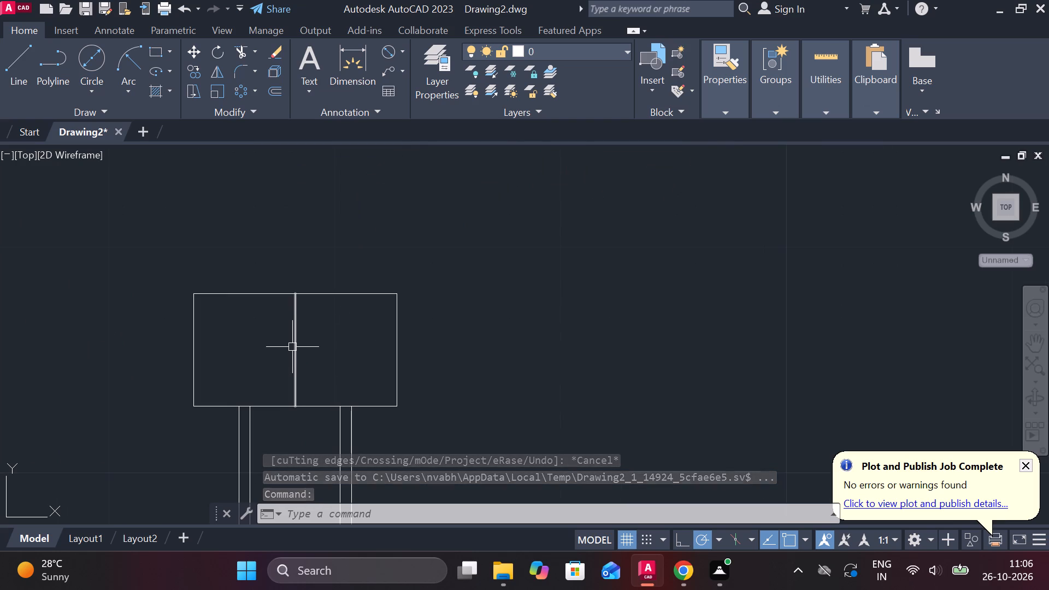
click(294, 345)
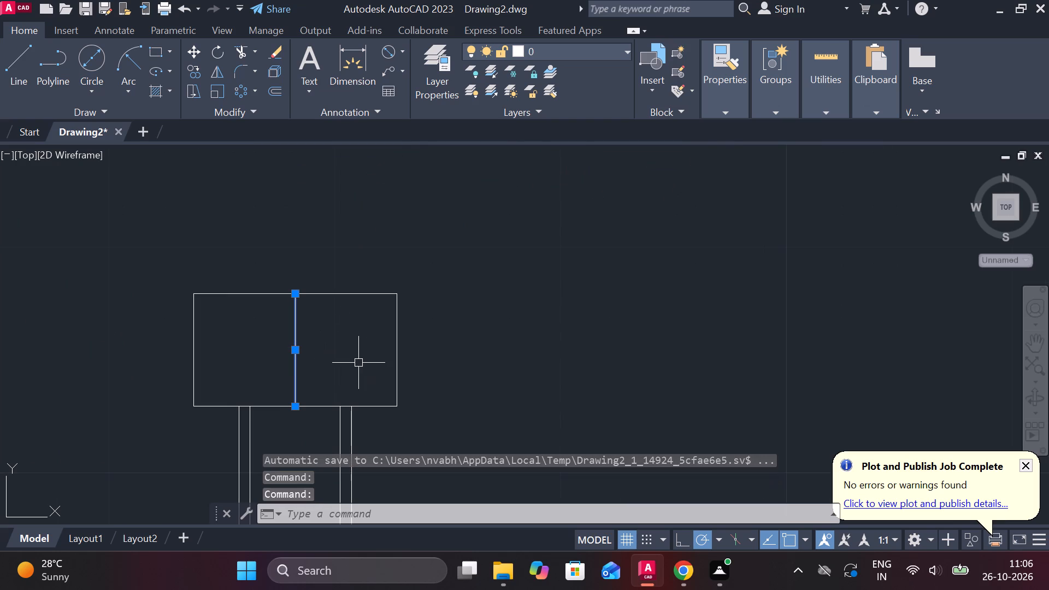
key(c)
key(o)
key(Return)
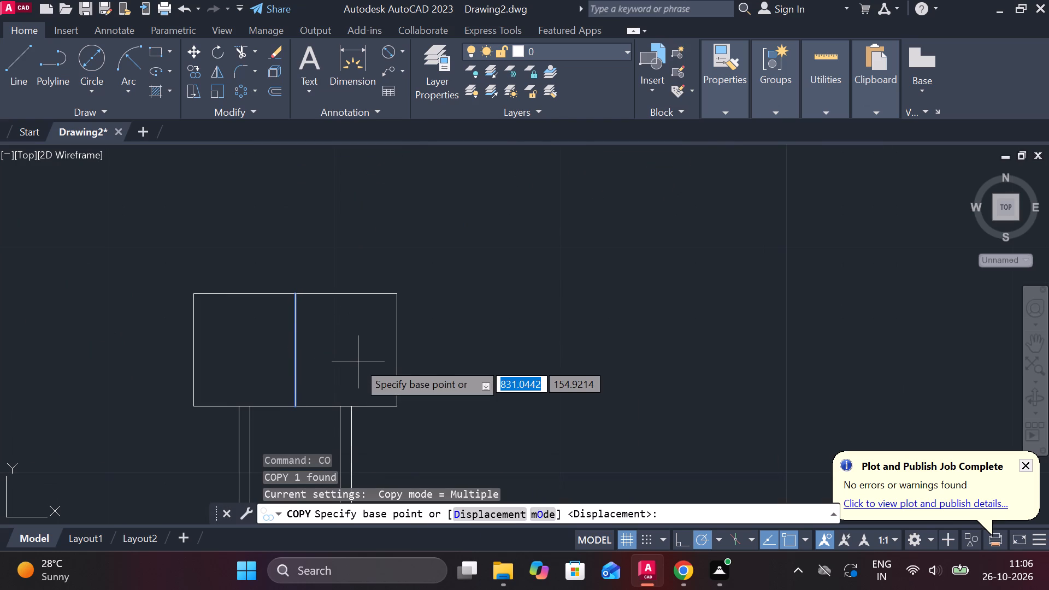
click(296, 347)
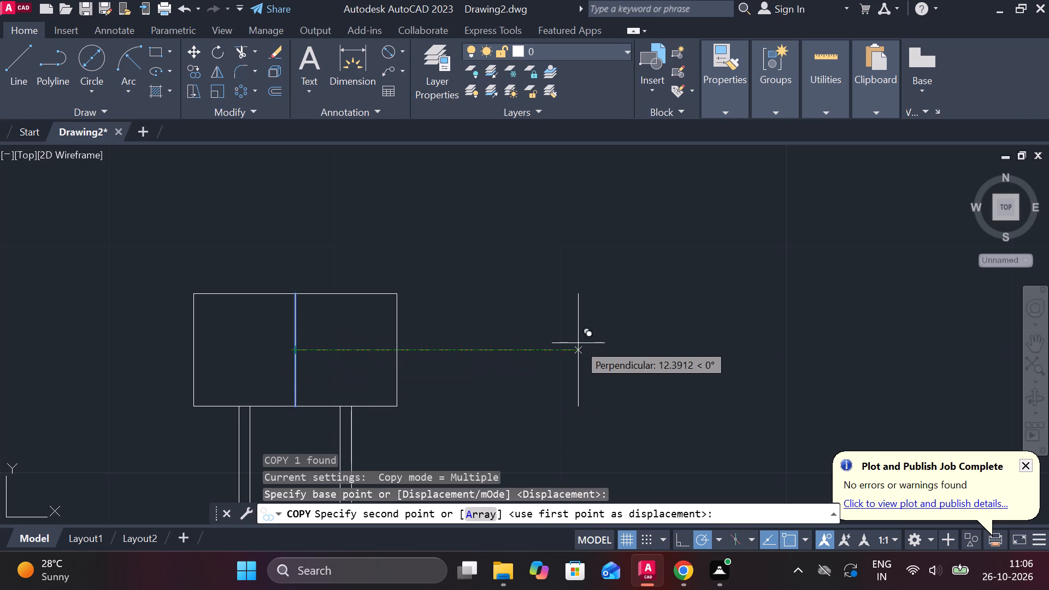
text(0.)
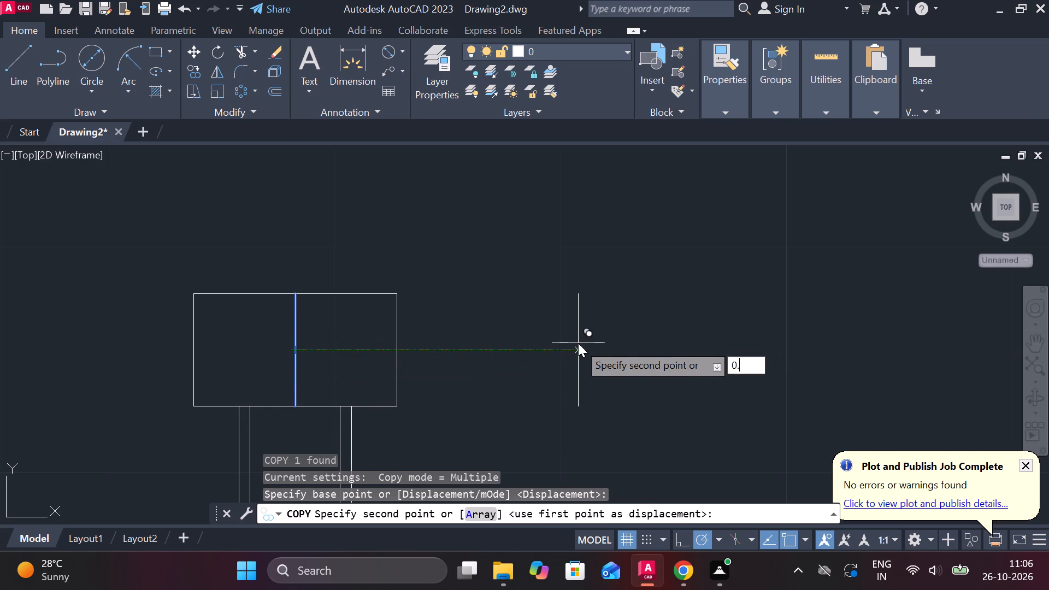
key(5)
key(Return)
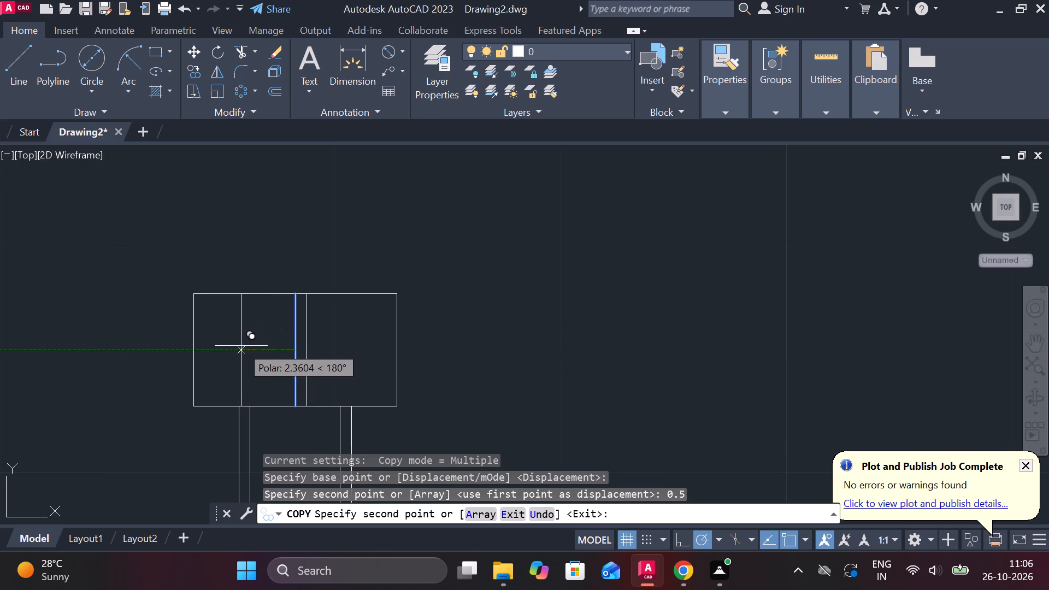
key(5)
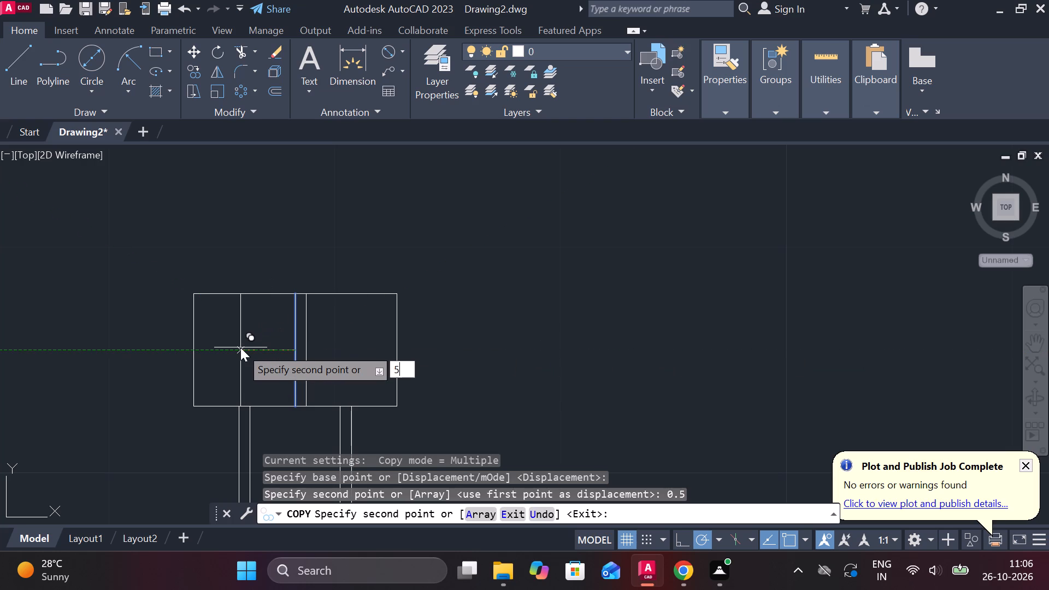
key(BackSpace)
text(0.)
key(5)
key(Return)
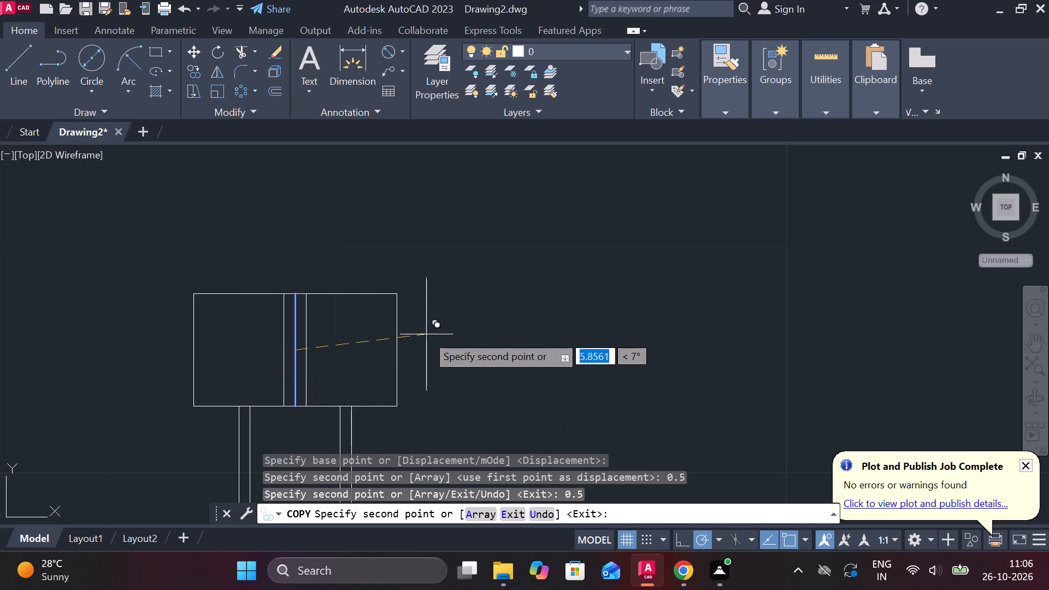
key(Escape)
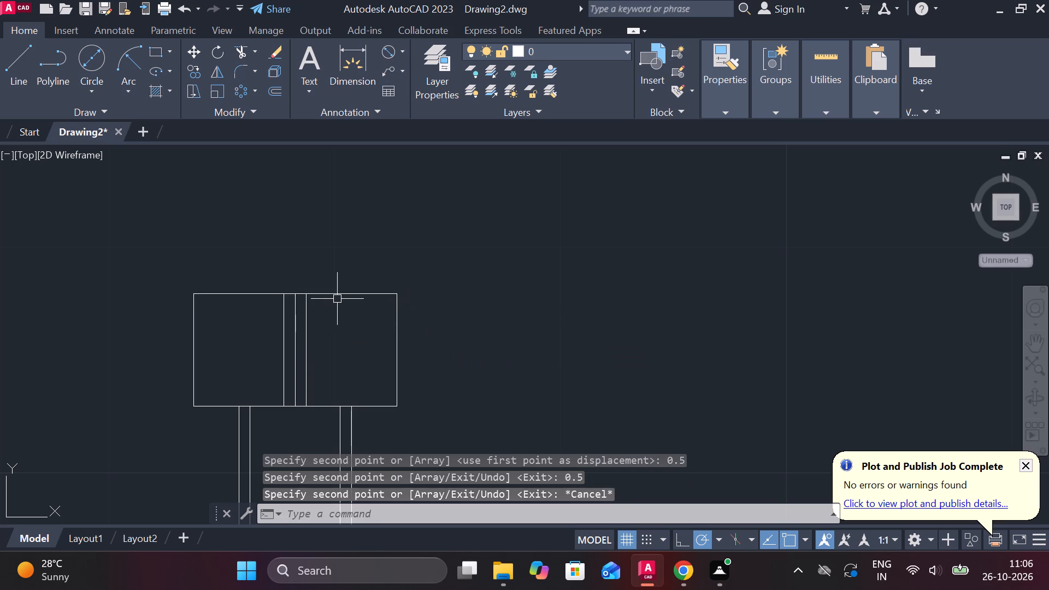
Copy the head's top line 2 downward, using its midpoint as the base point.
click(340, 296)
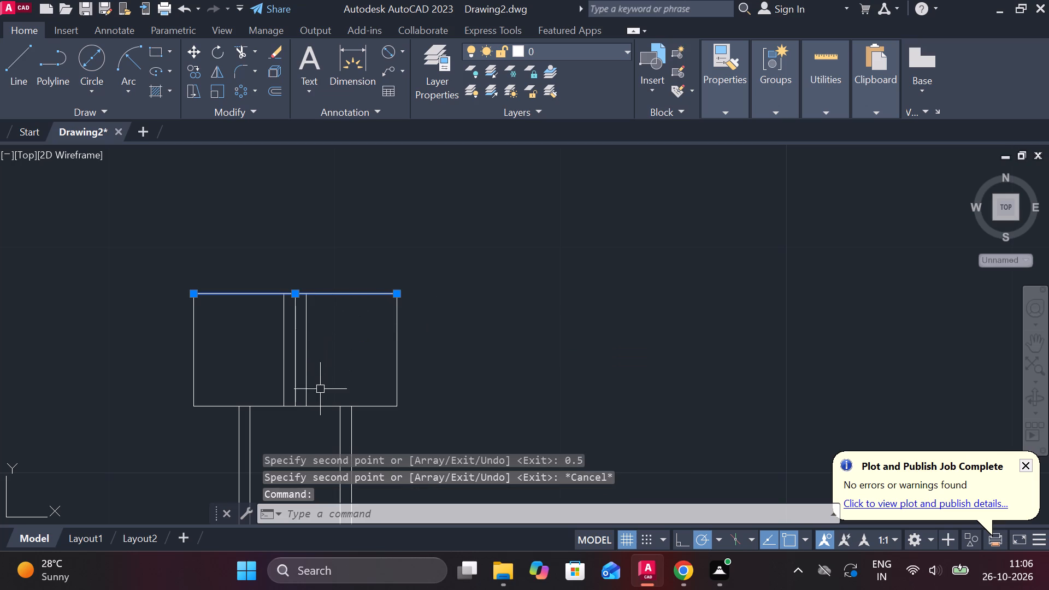
text(CO)
key(Return)
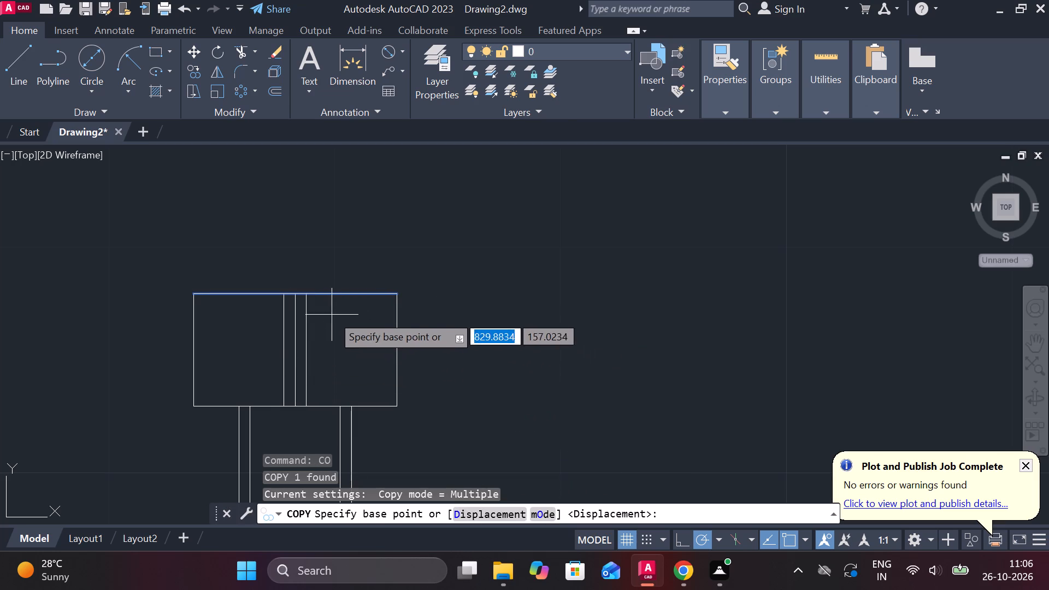
click(290, 294)
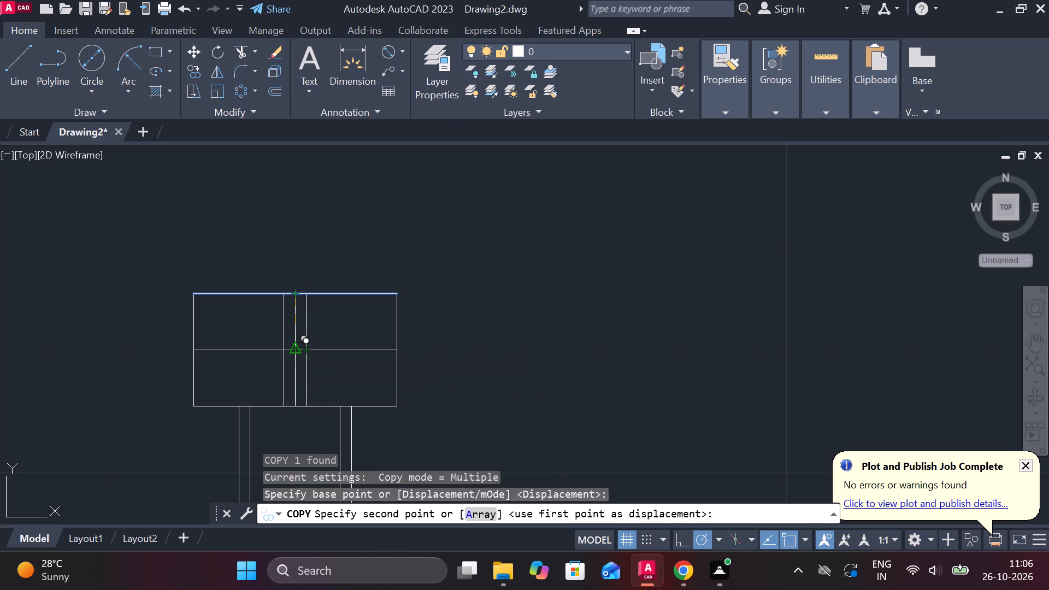
key(2)
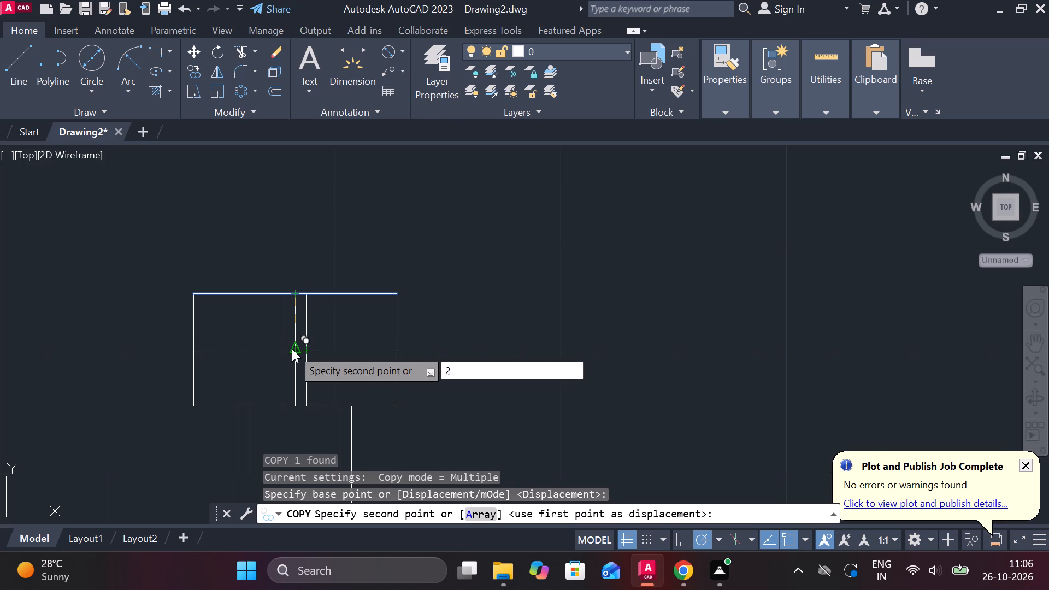
key(Return)
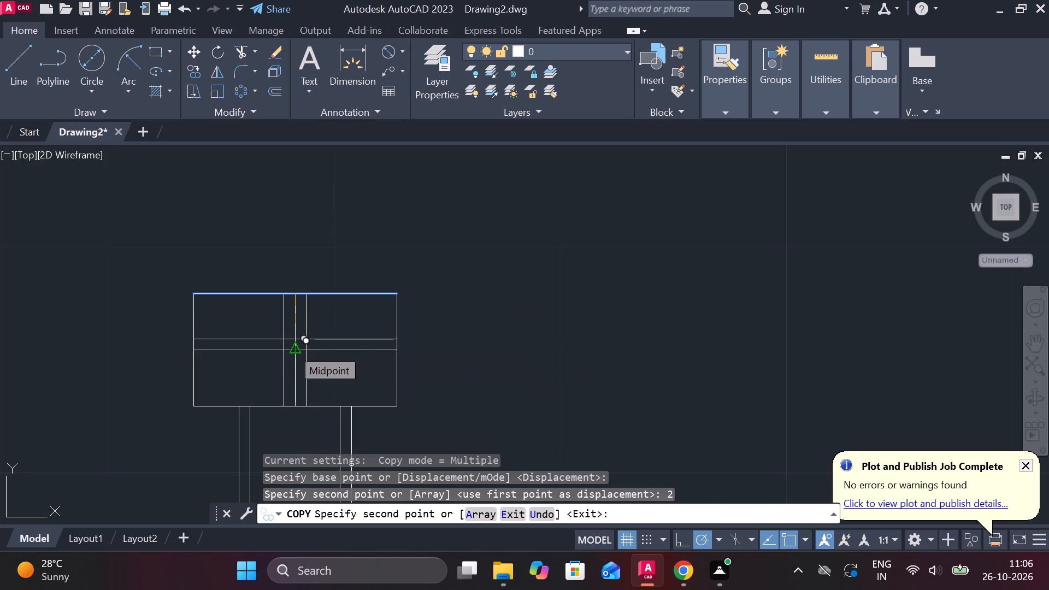
key(Escape)
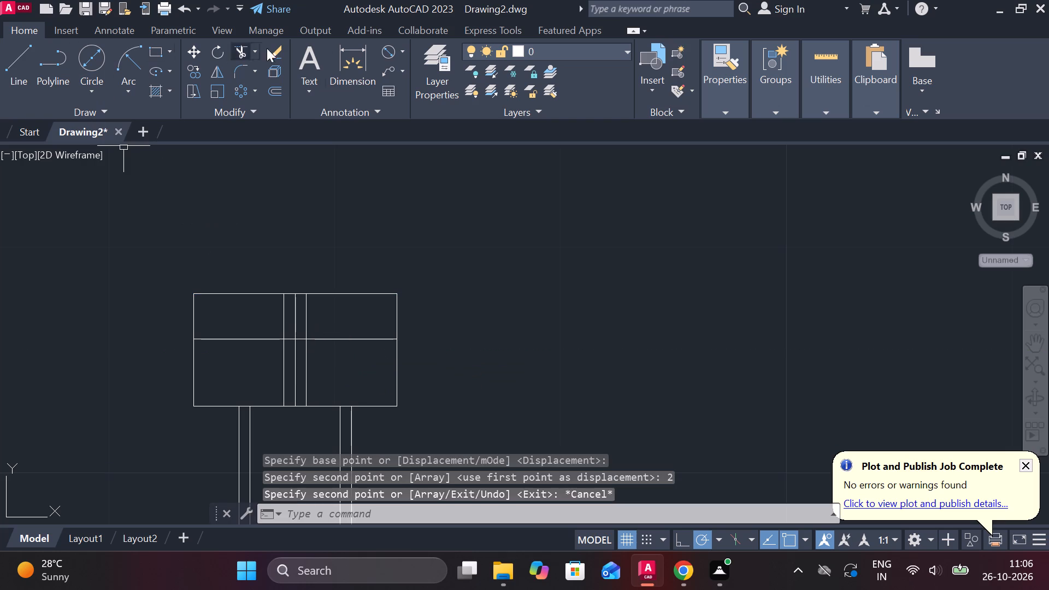
Trim the copied lines, the top edge across the opening and the head's centre line, leaving an open screwdriver slot.
double_click(241, 52)
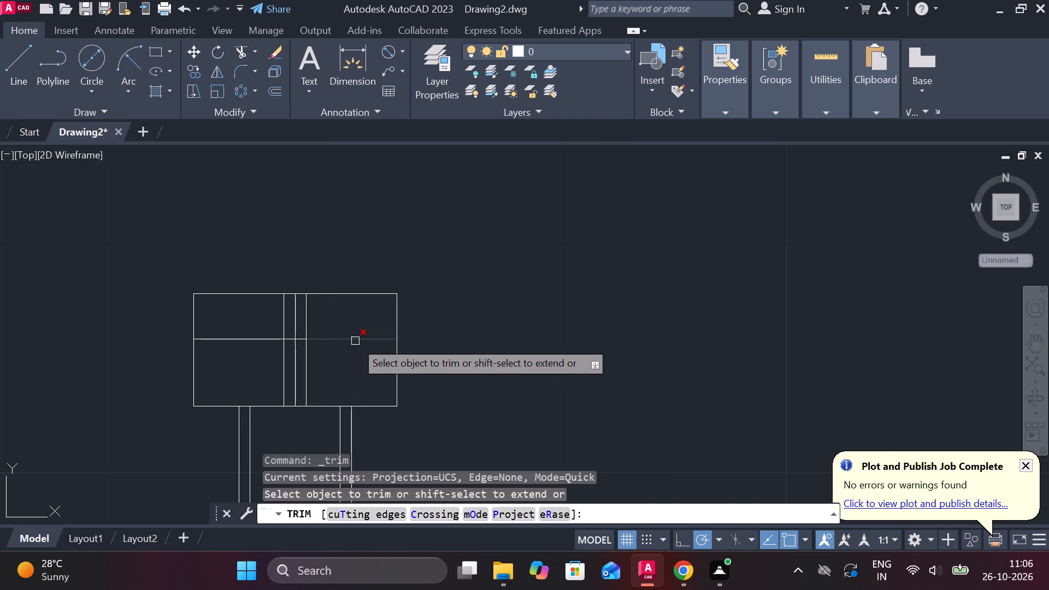
click(355, 341)
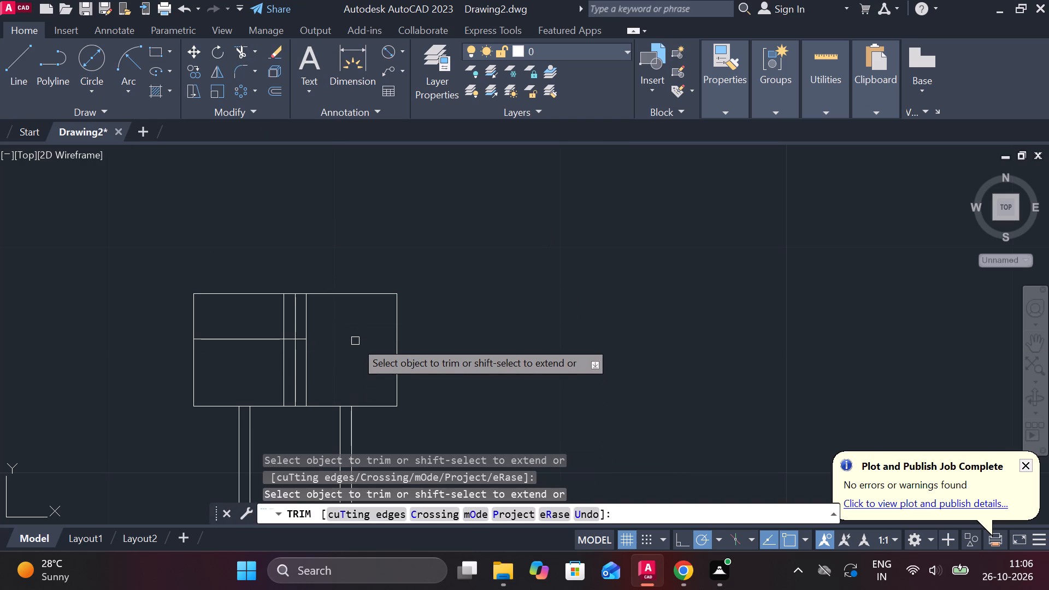
click(257, 340)
scroll(308, 303, up, 3)
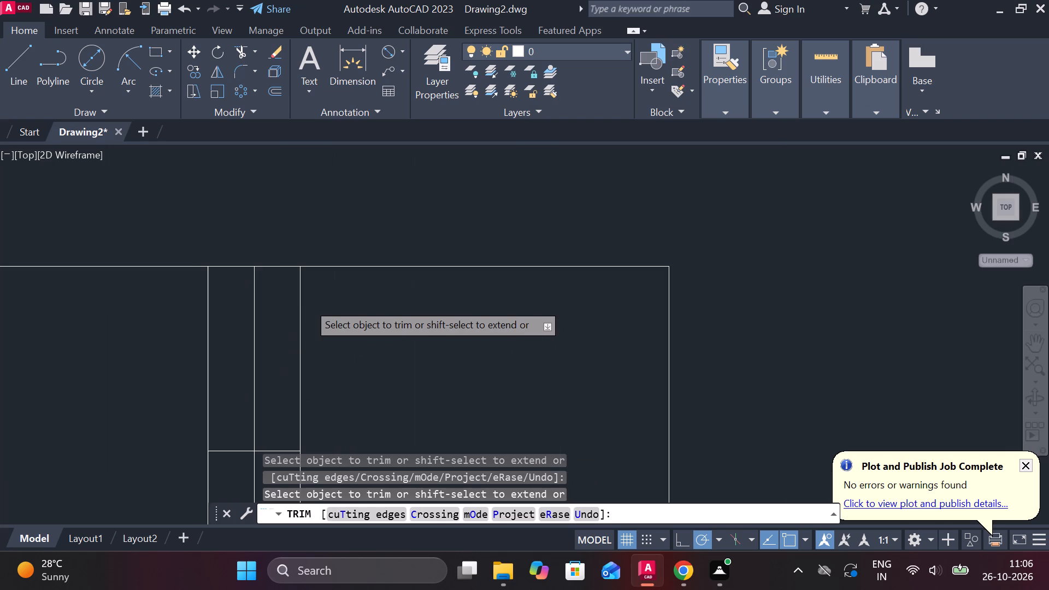
click(279, 267)
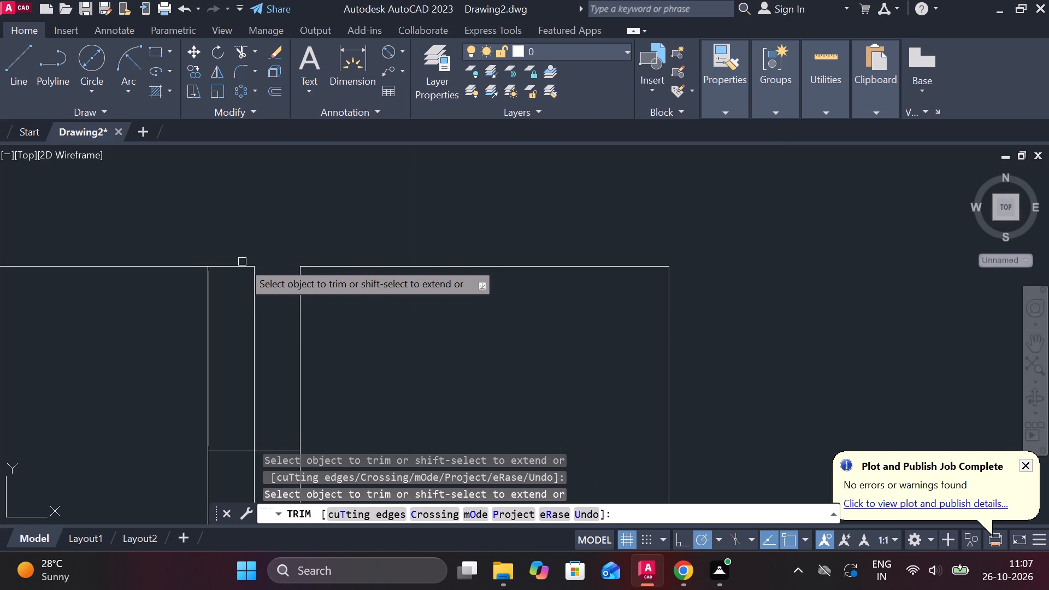
click(241, 265)
scroll(257, 265, down, 2)
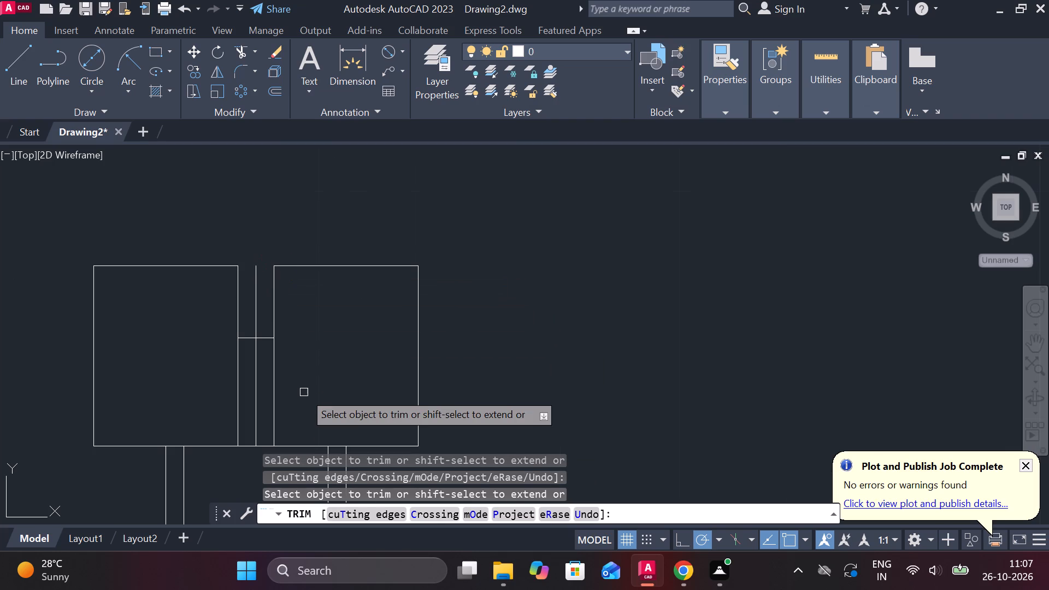
click(275, 410)
click(240, 412)
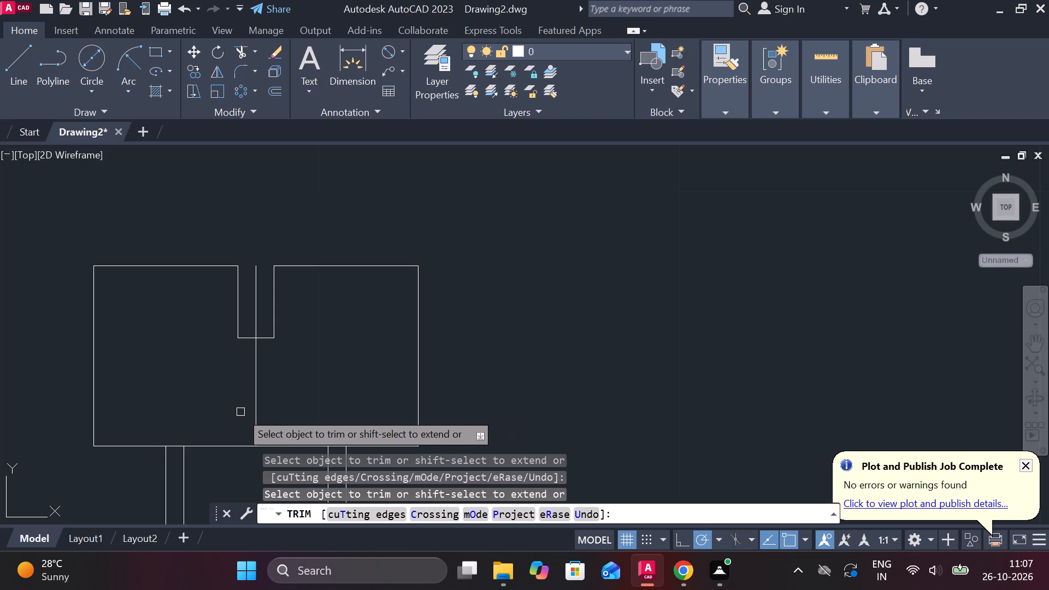
click(255, 390)
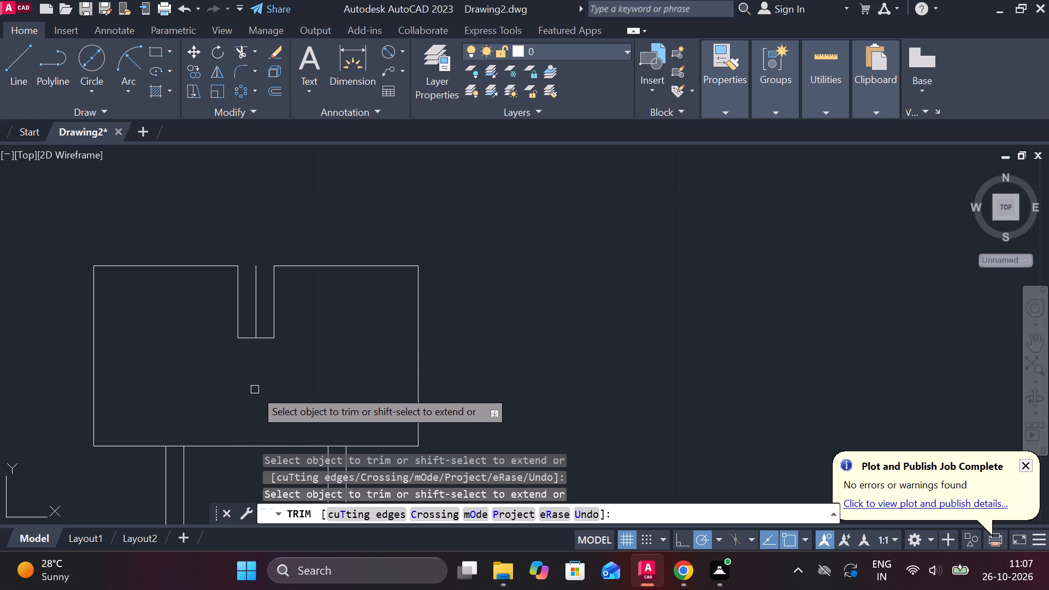
click(256, 316)
scroll(327, 325, down, 3)
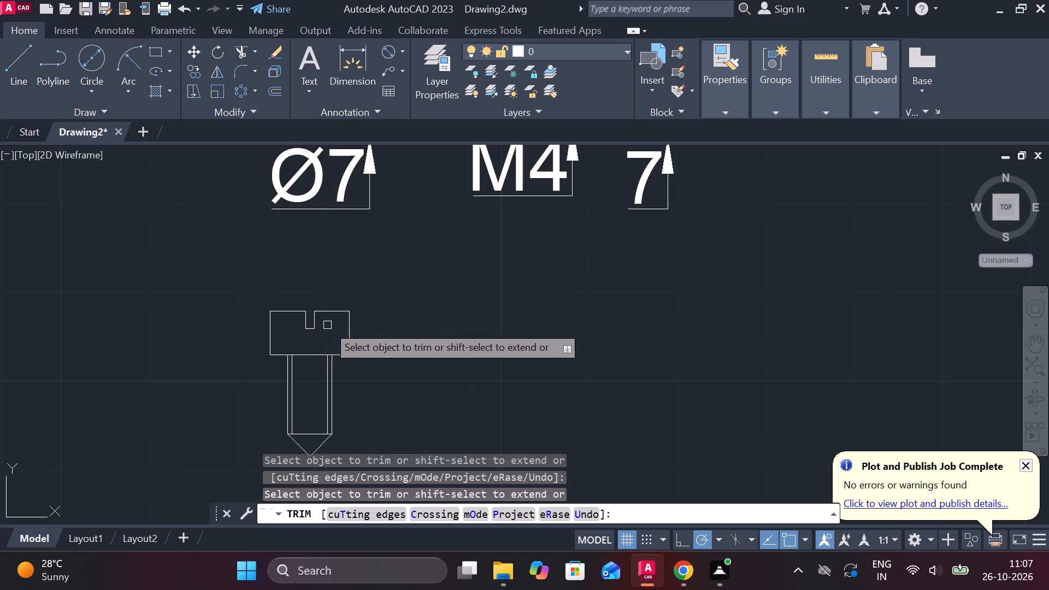
key(Escape)
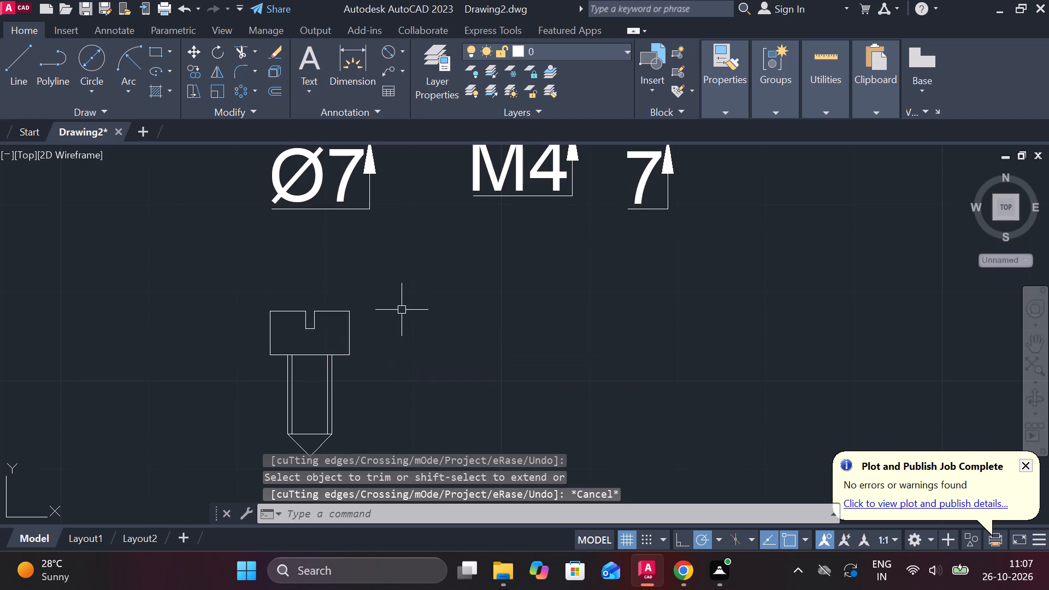
Draw a vertical centreline through the pointed screw, from just below its tip to just above the slotted head.
click(8, 59)
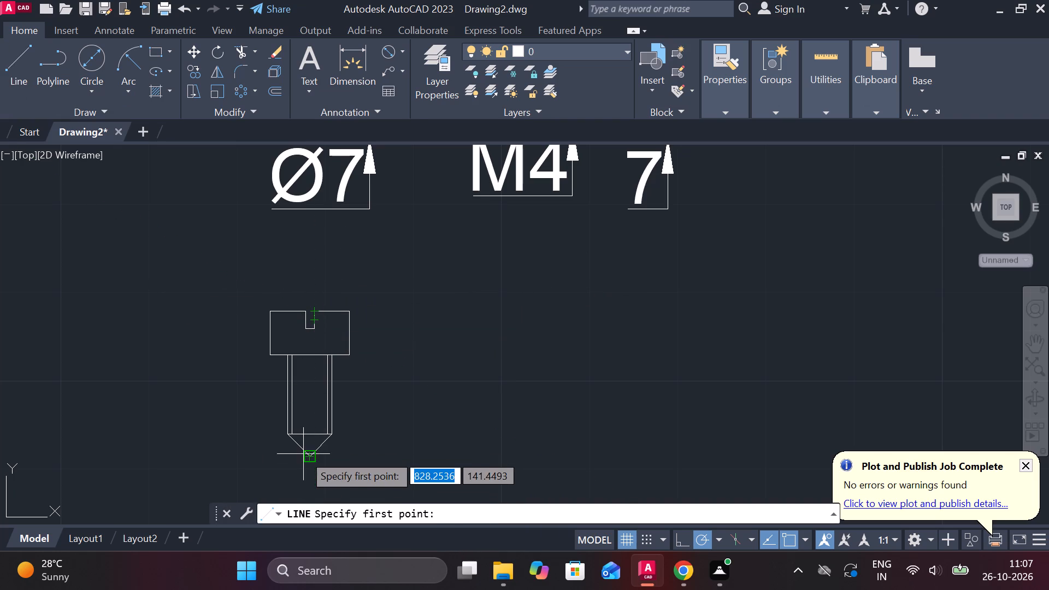
scroll(303, 453, up, 2)
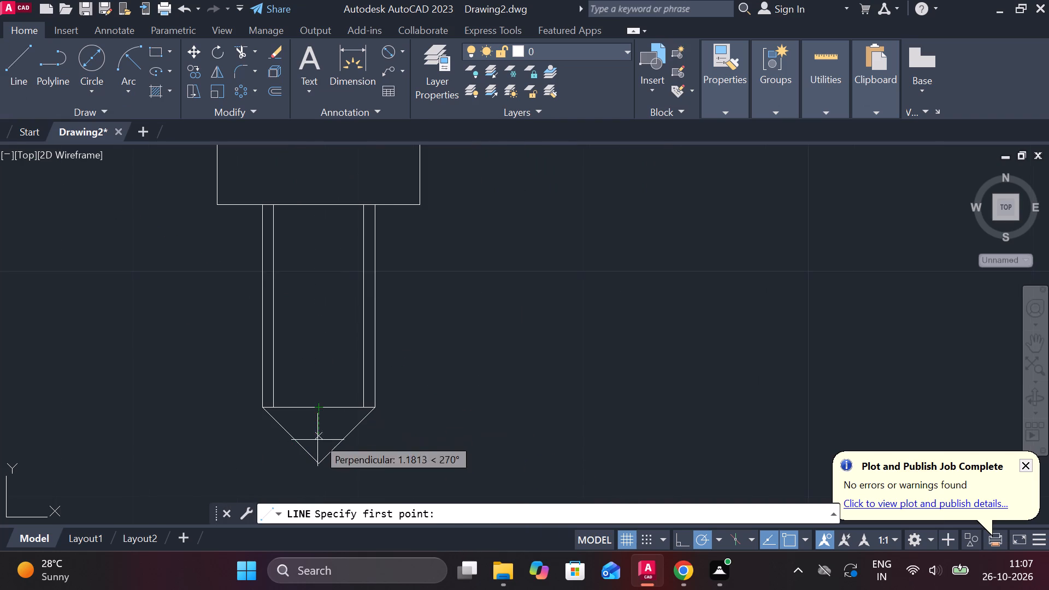
click(319, 488)
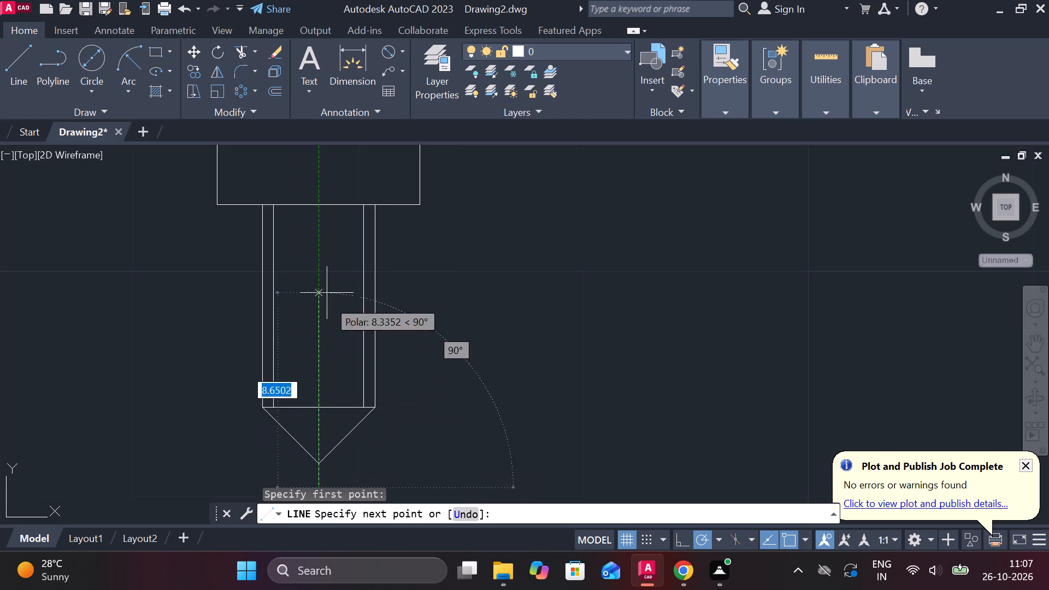
scroll(320, 198, down, 3)
scroll(323, 139, down, 1)
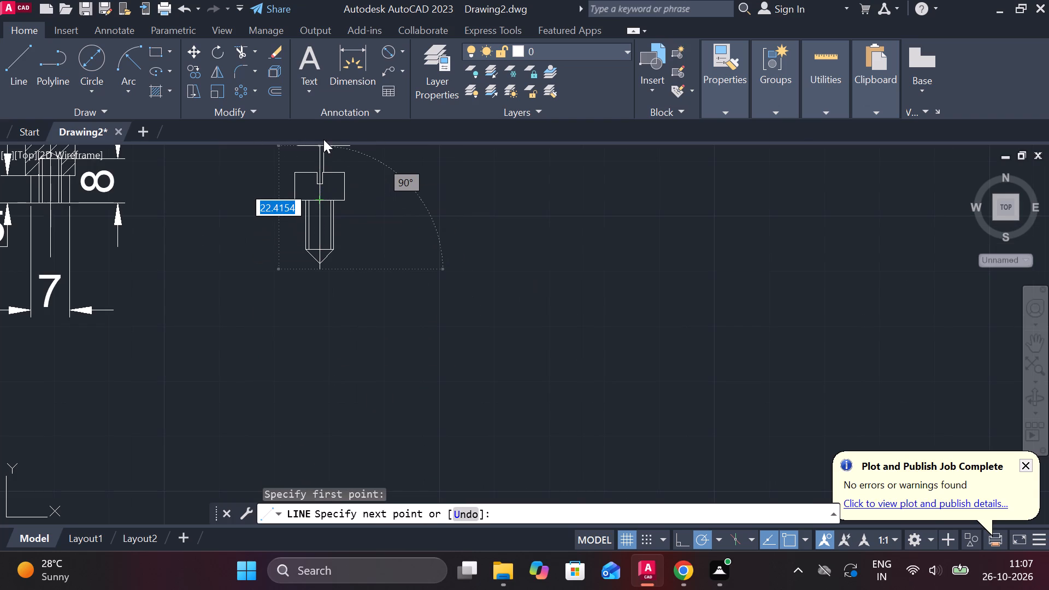
scroll(428, 323, down, 2)
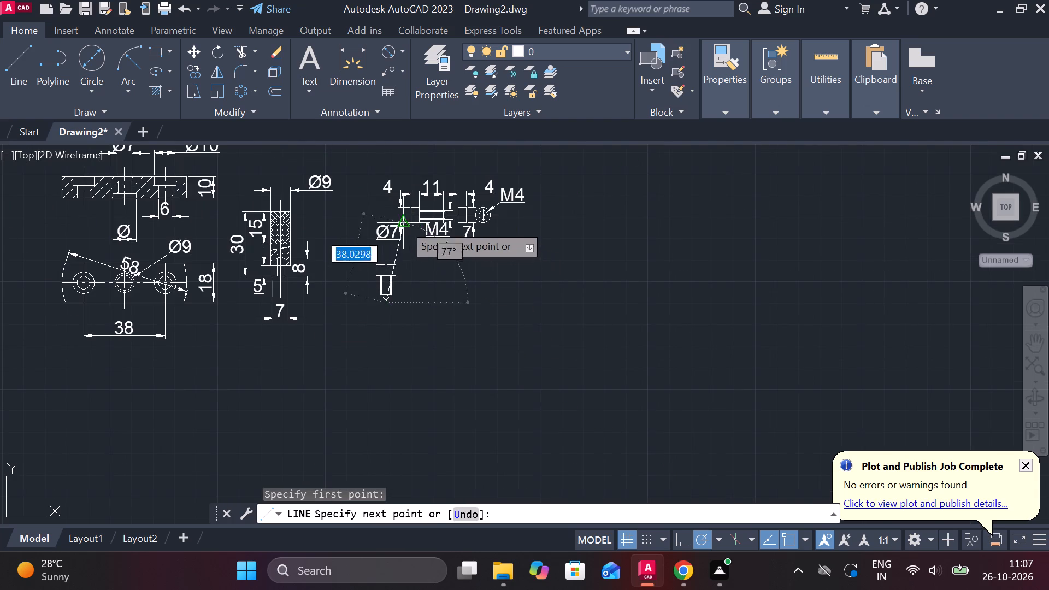
scroll(389, 229, up, 2)
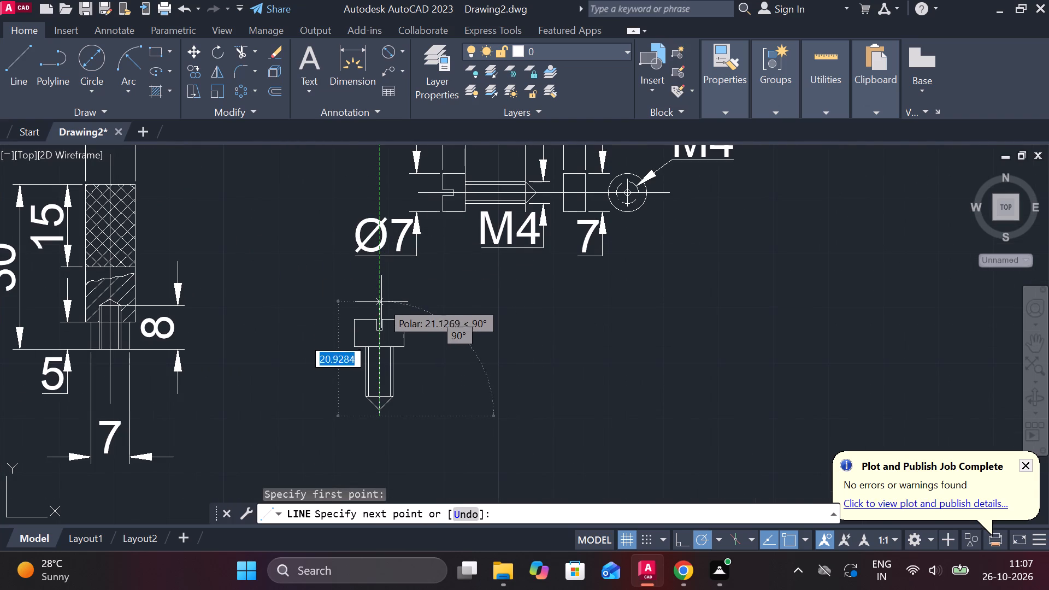
click(381, 308)
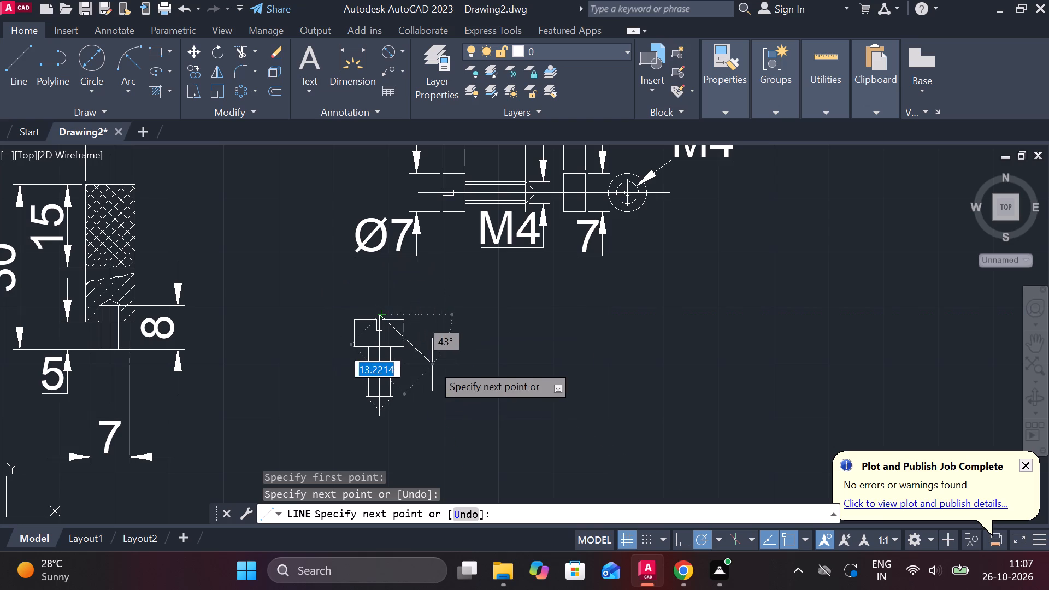
scroll(432, 359, up, 4)
scroll(414, 317, down, 3)
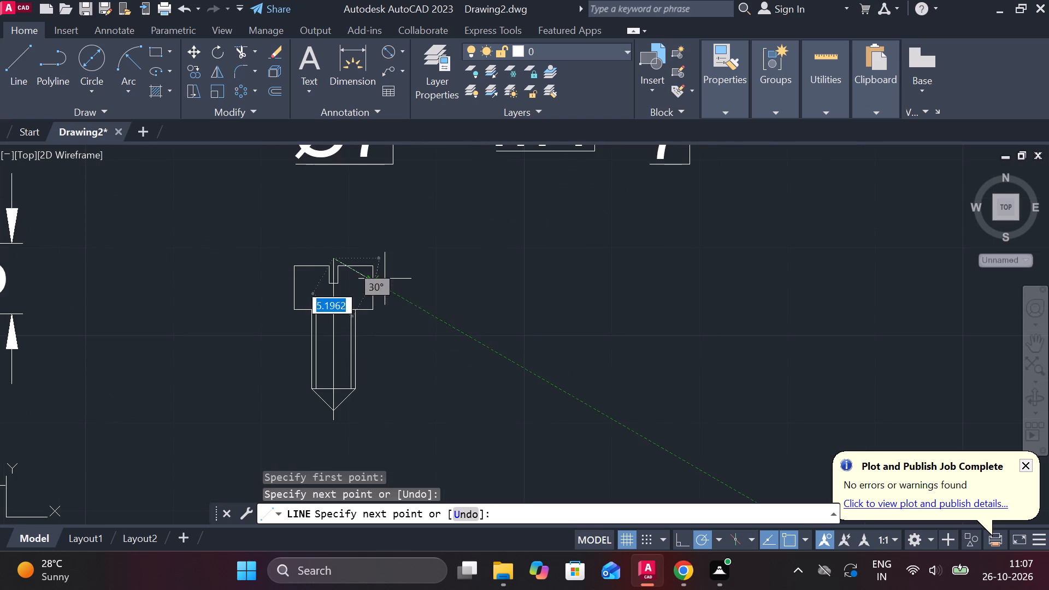
key(Escape)
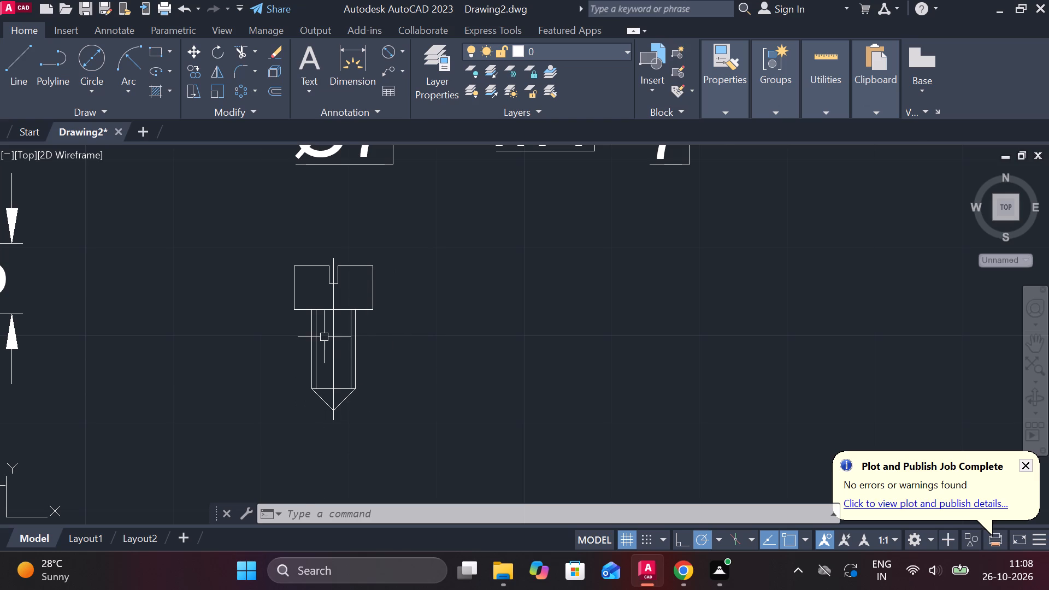
Set the linetype of the dimensioned M4 screw's long horizontal centreline to CENTER.
scroll(324, 337, down, 2)
scroll(446, 218, up, 1)
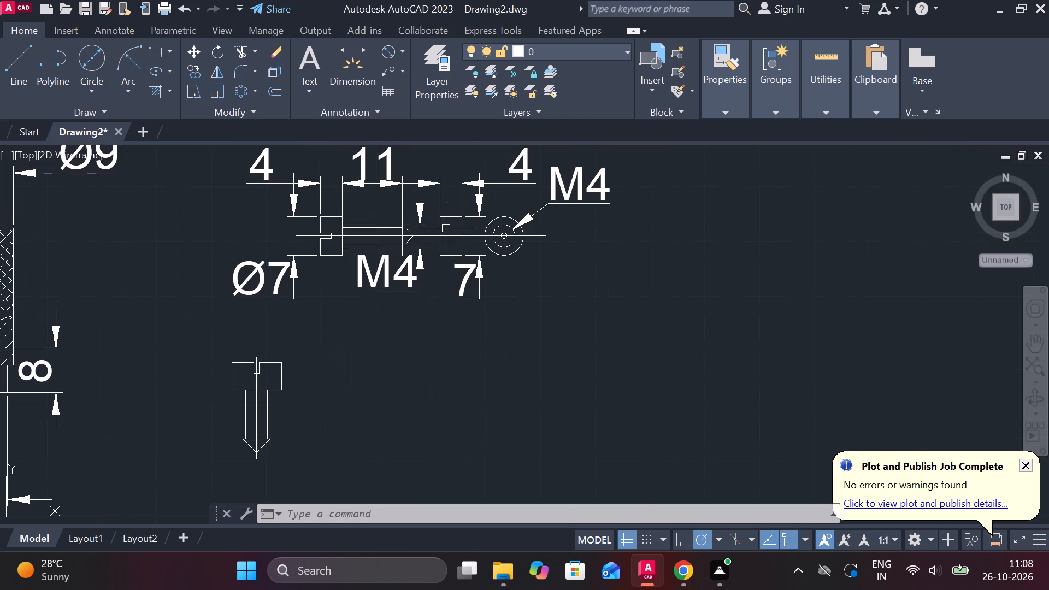
click(301, 233)
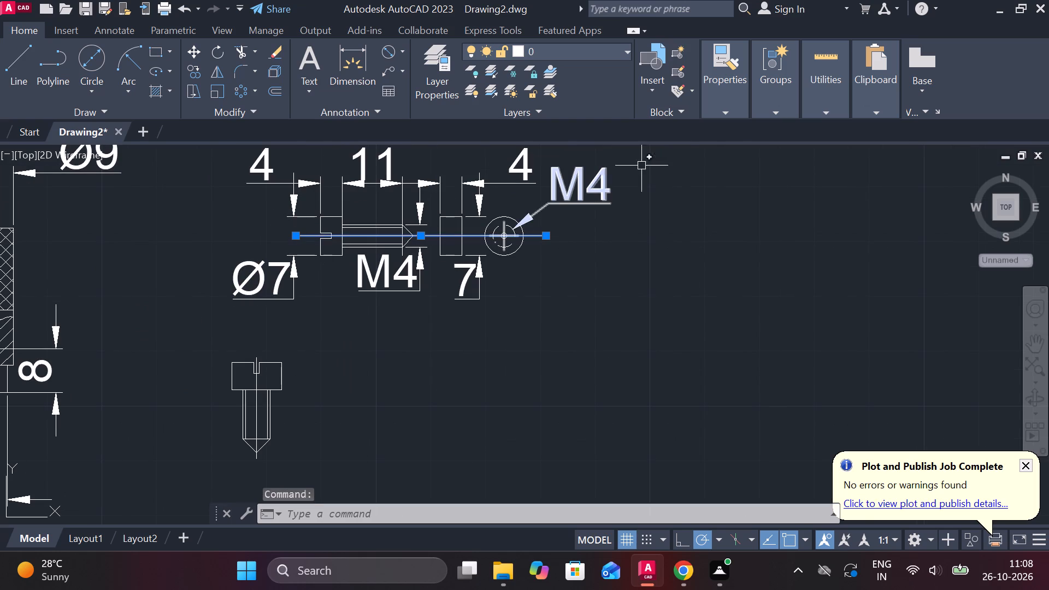
click(746, 114)
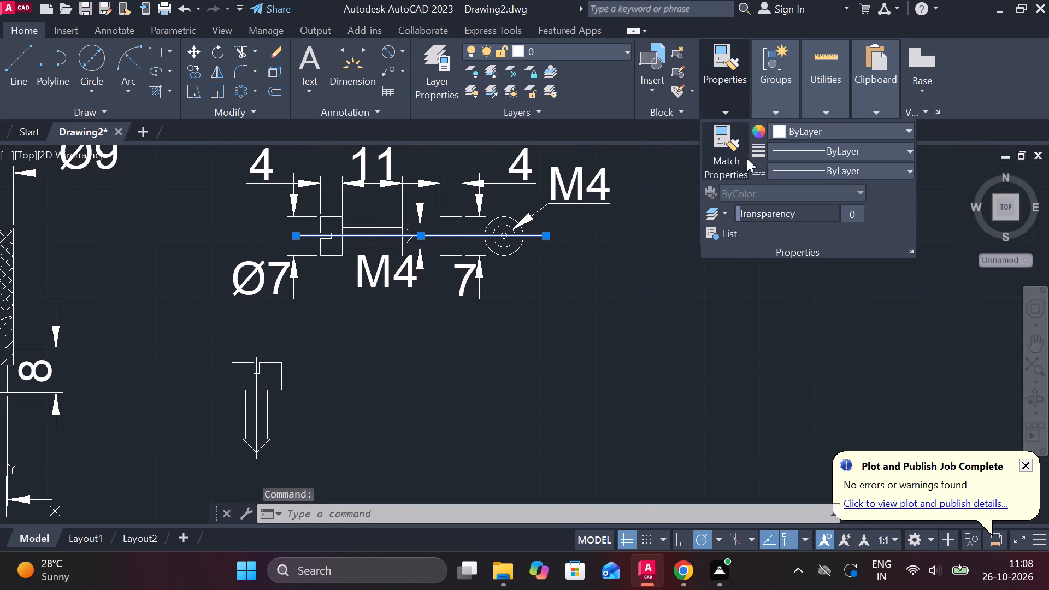
click(801, 163)
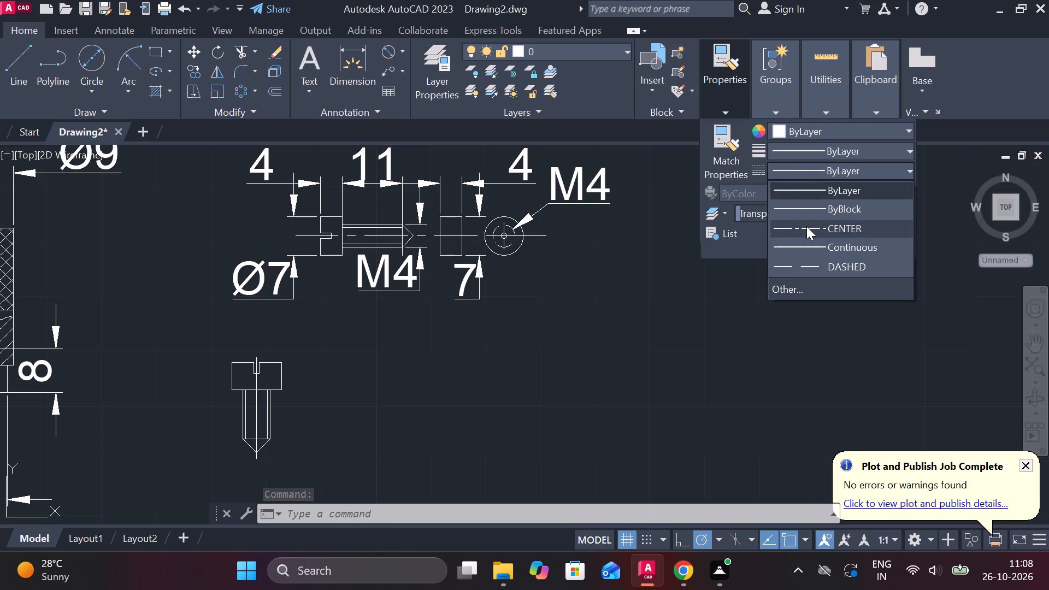
click(806, 226)
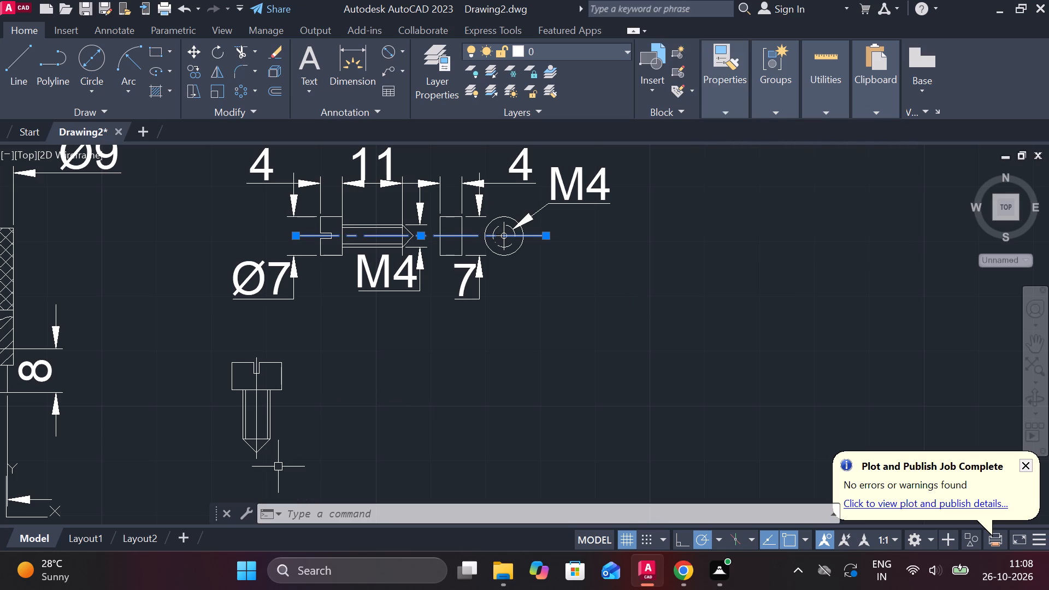
Apply the CENTER linetype to the vertical centreline of the small pointed screw.
click(257, 460)
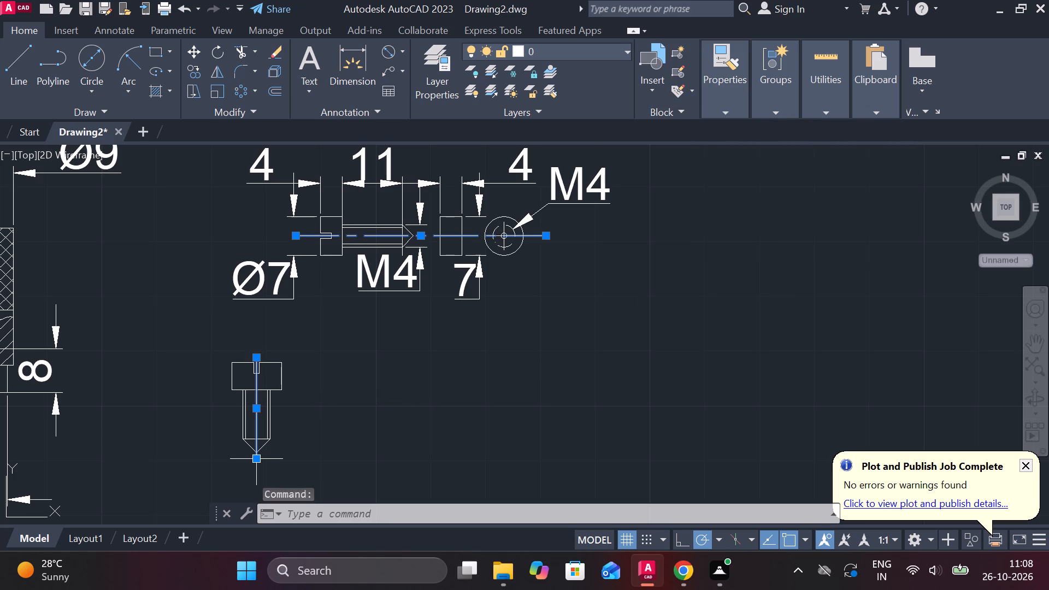
click(722, 112)
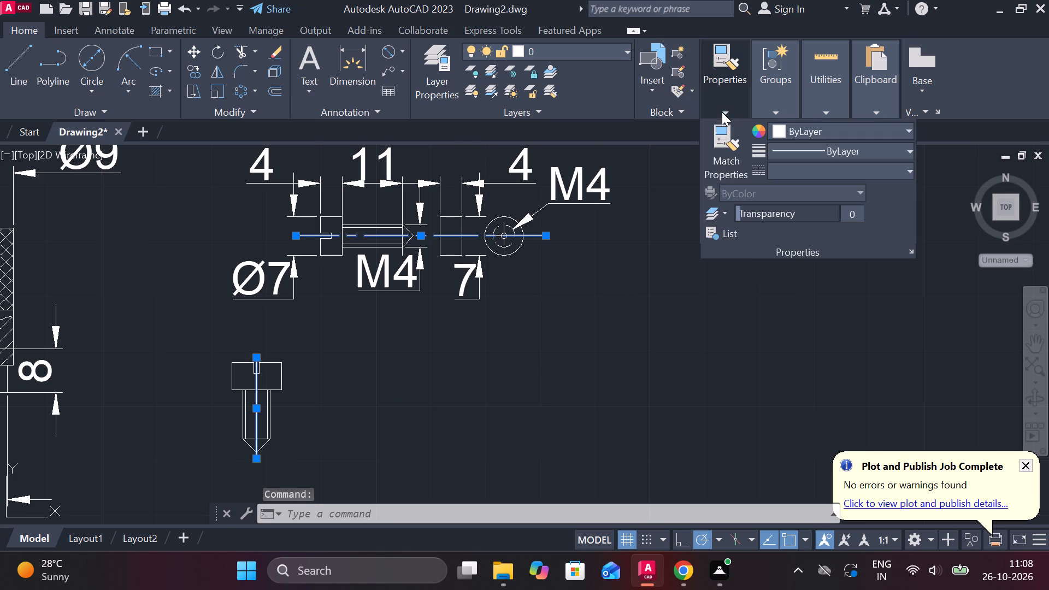
click(823, 168)
click(824, 221)
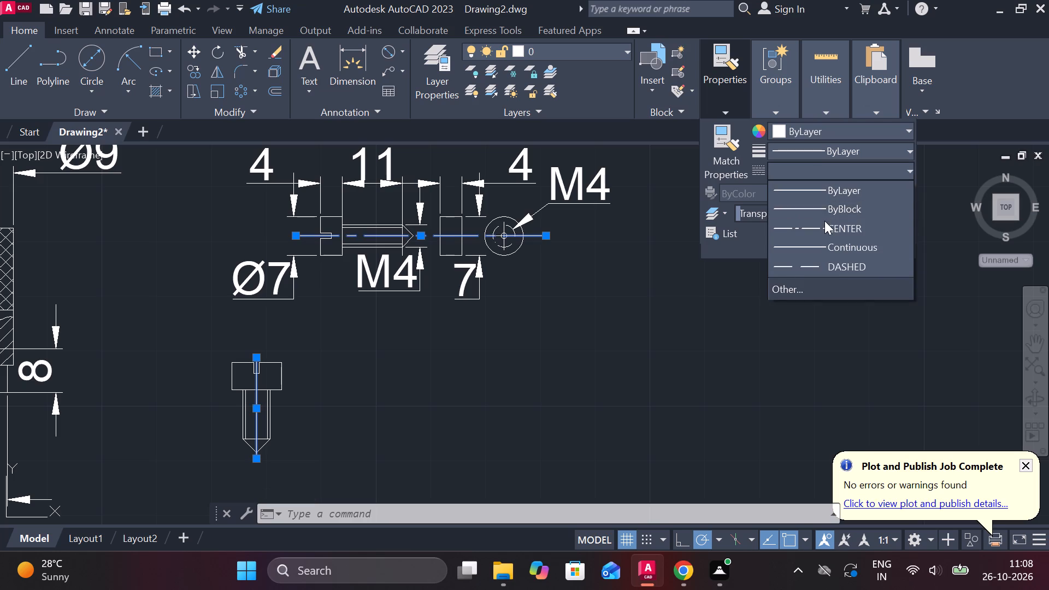
click(627, 299)
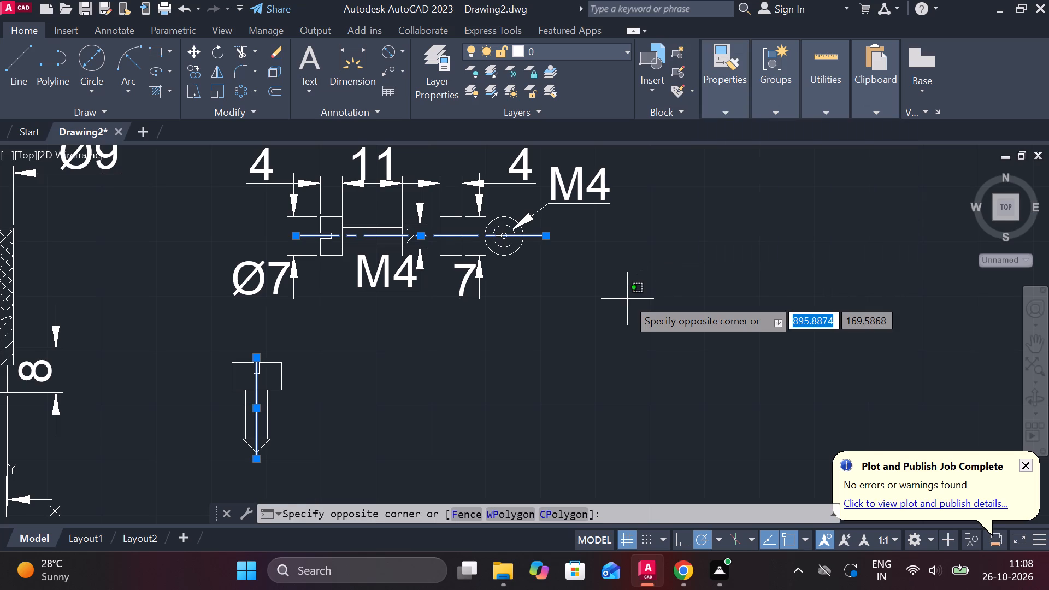
key(Escape)
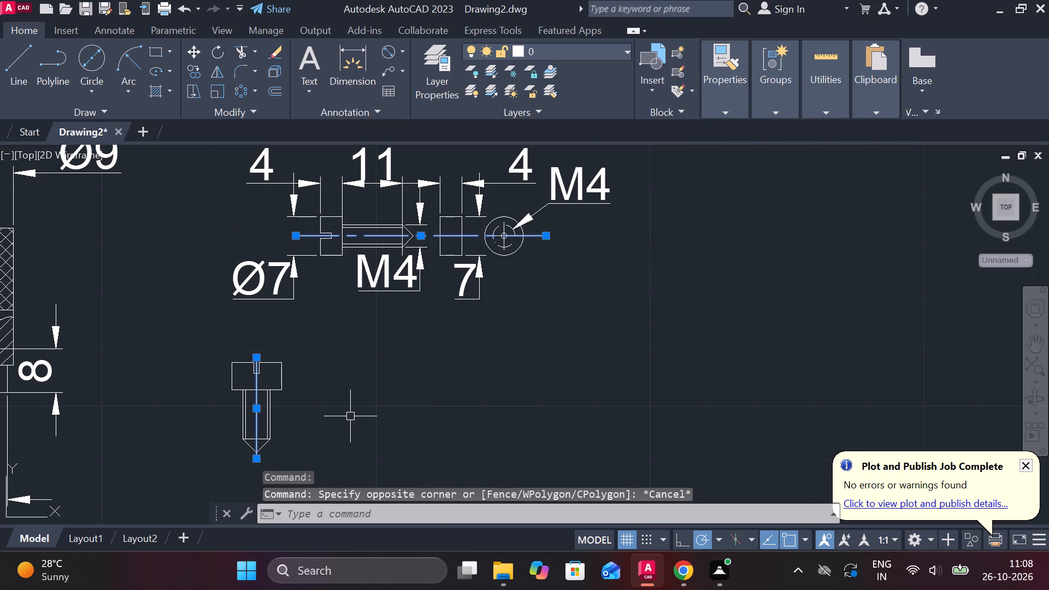
key(Escape)
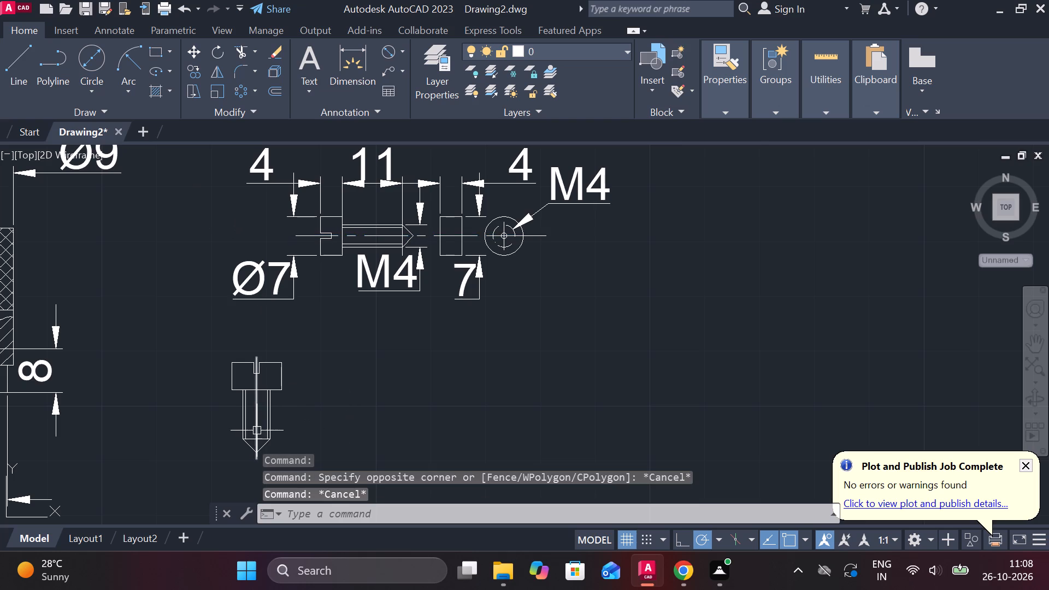
Set the linetype of the small pointed screw's vertical centreline to CENTER.
click(257, 430)
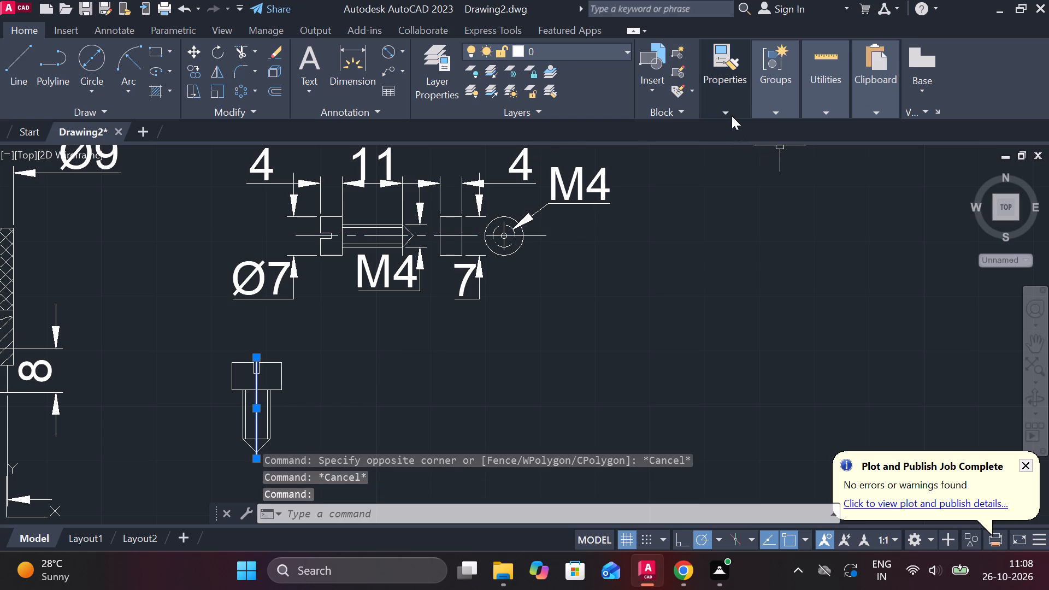
click(732, 116)
click(802, 168)
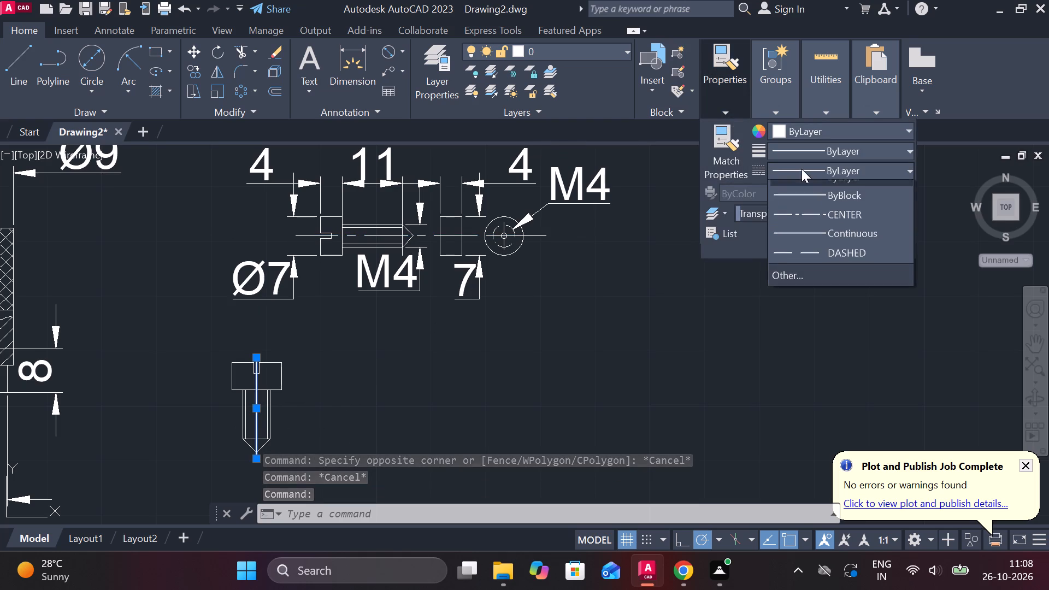
click(803, 223)
click(530, 355)
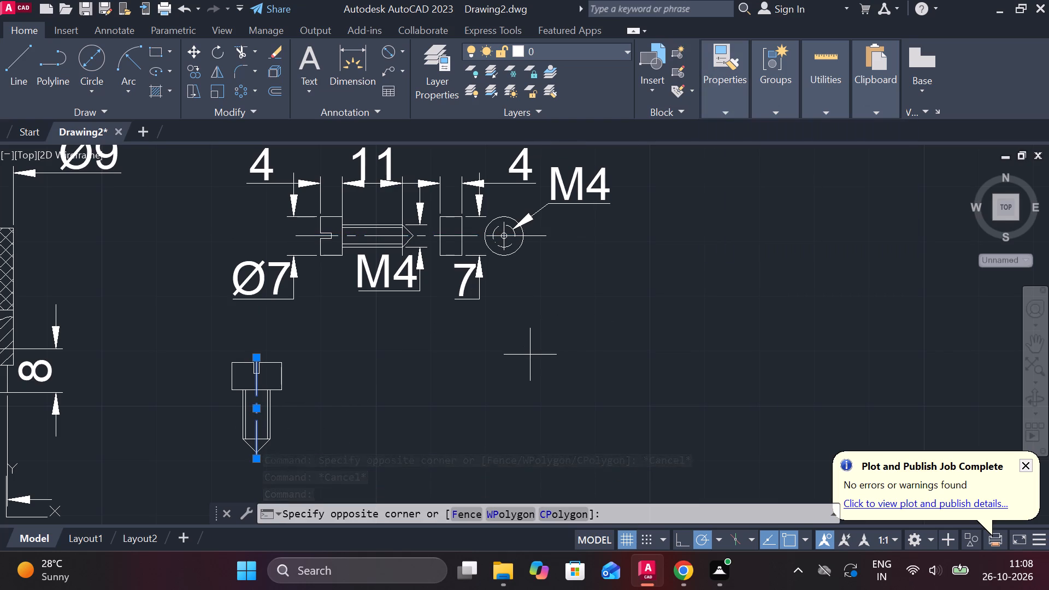
key(Escape)
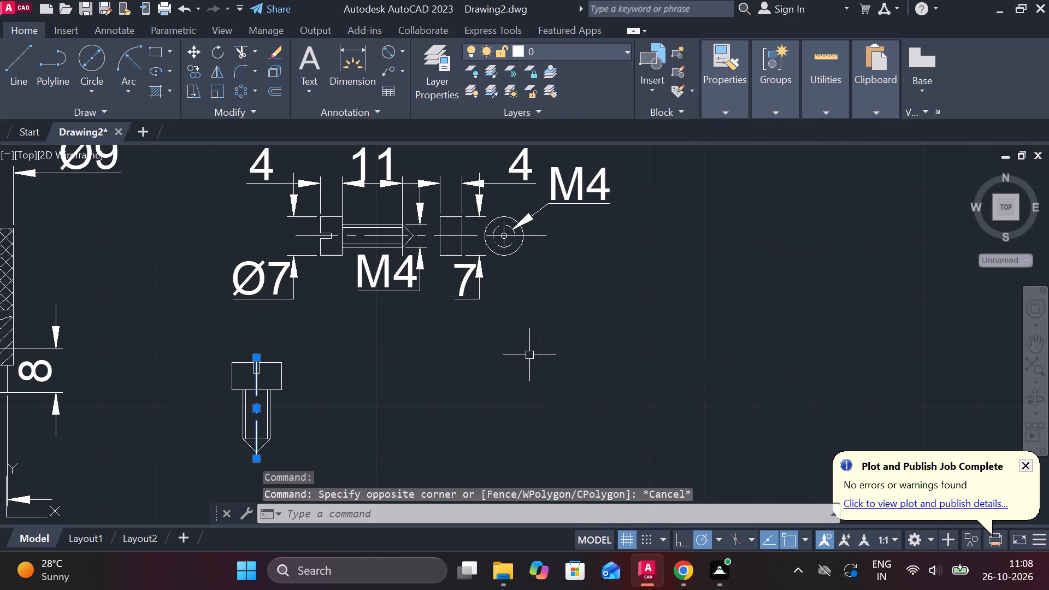
key(Escape)
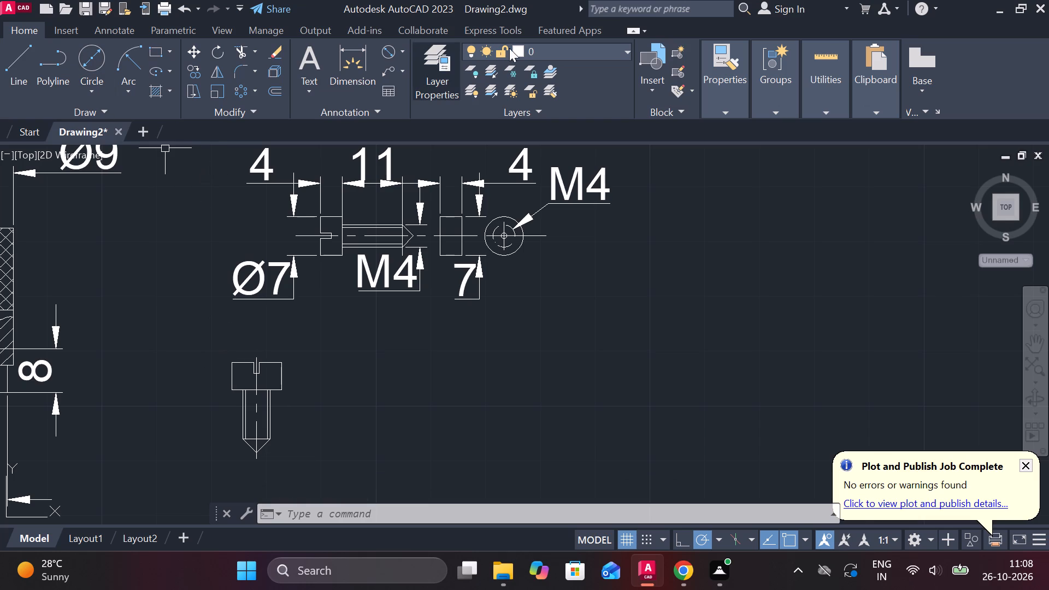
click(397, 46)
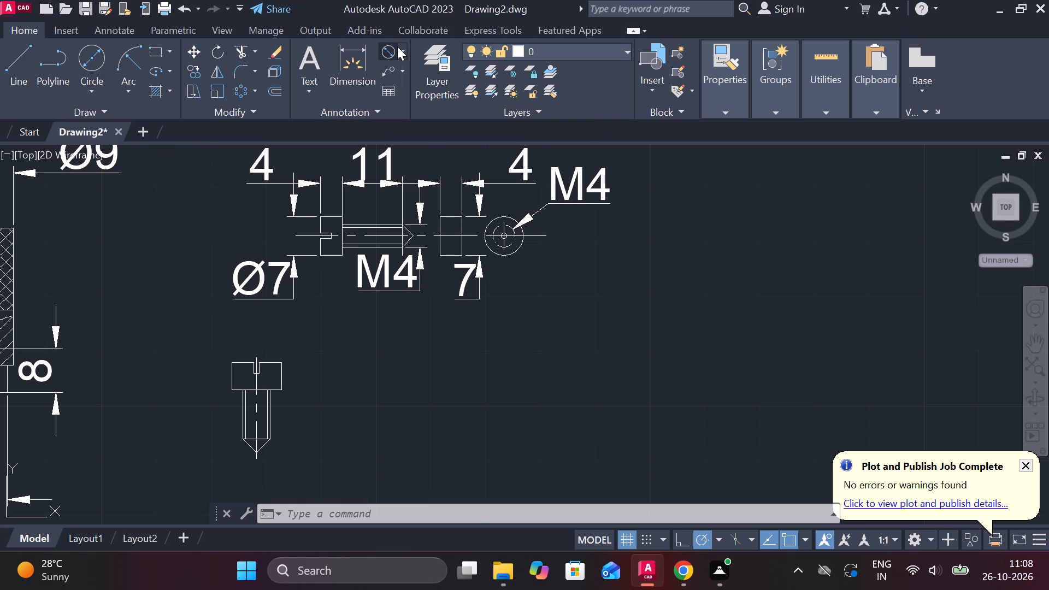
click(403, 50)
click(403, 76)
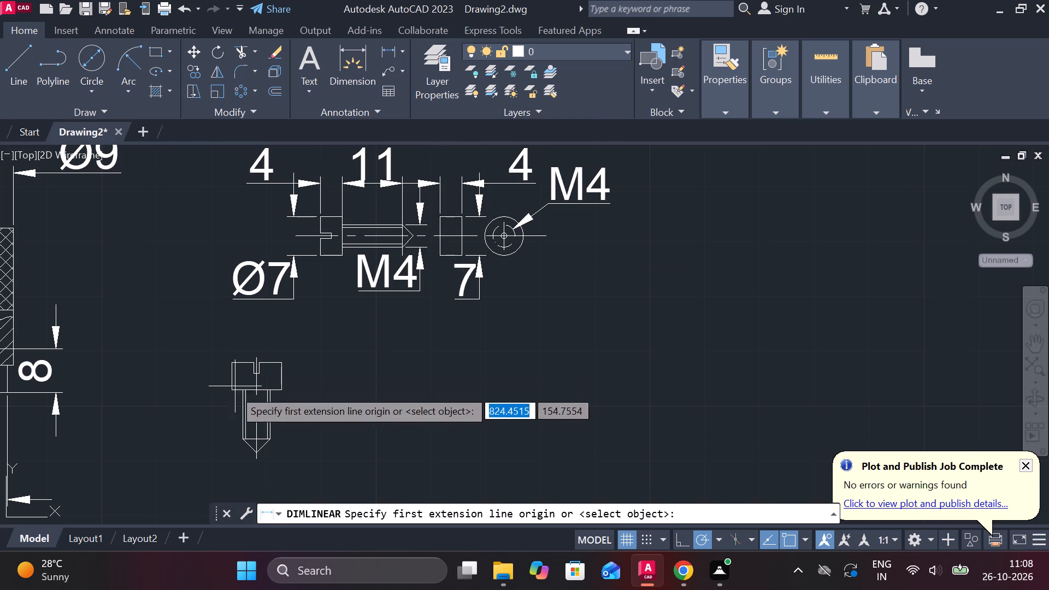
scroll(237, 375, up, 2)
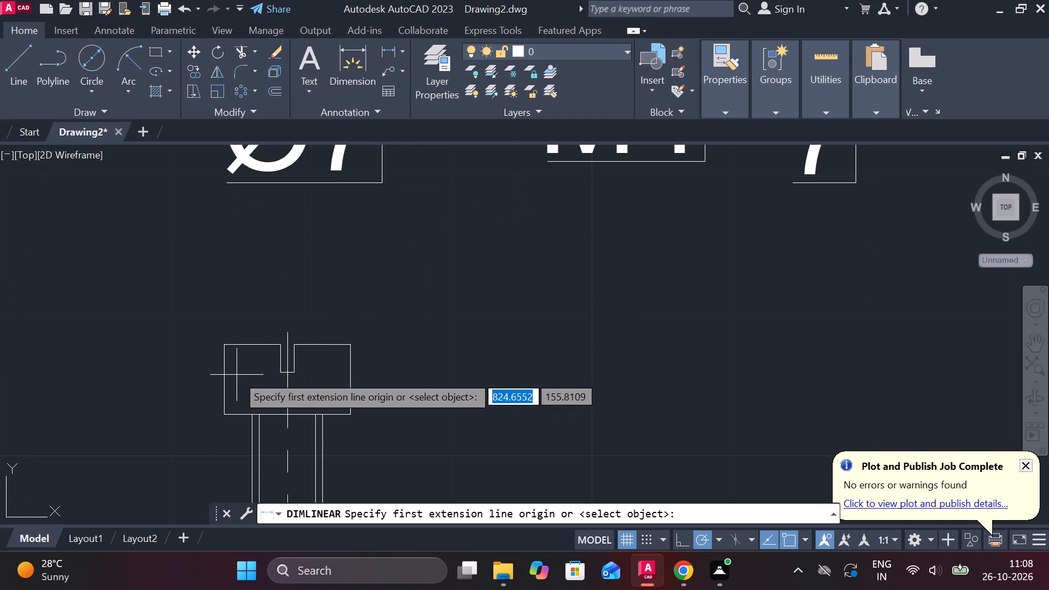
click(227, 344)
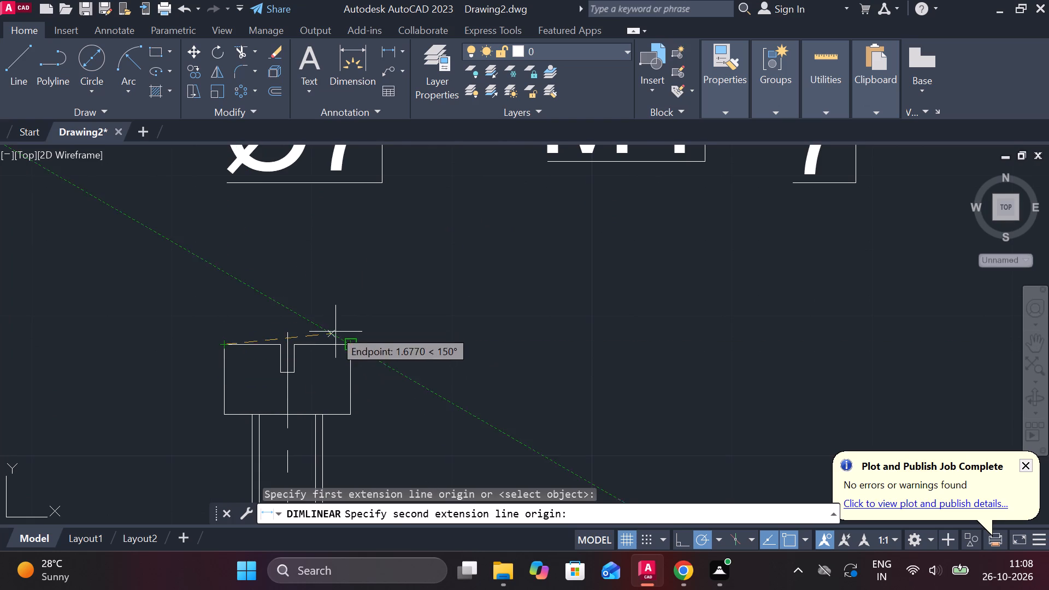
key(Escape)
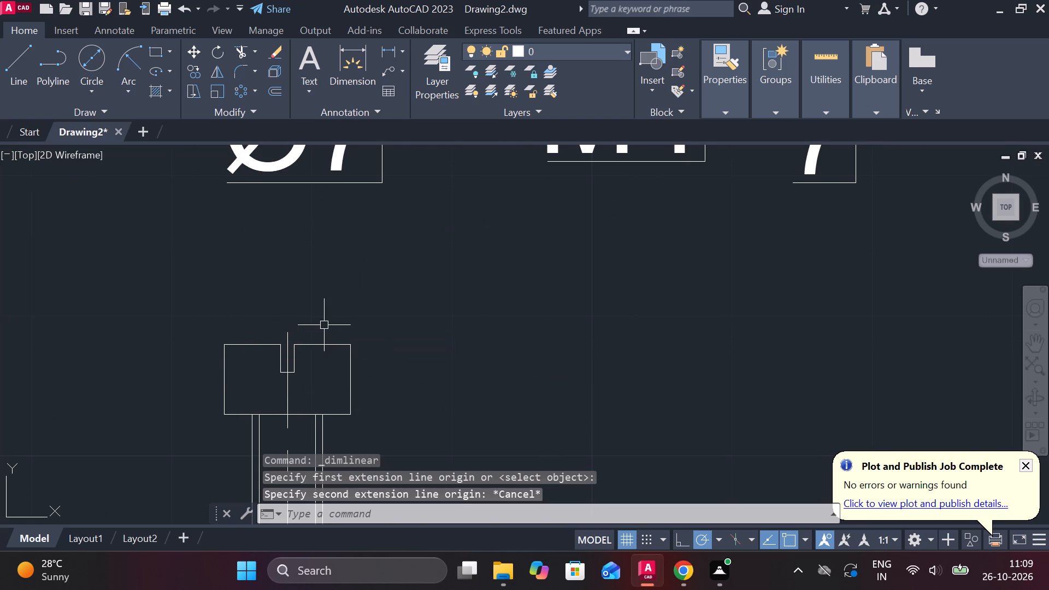
Copy the whole small pointed screw with its centreline about 301 units away at 12°, beside the undimensioned knurled pin.
scroll(309, 344, down, 3)
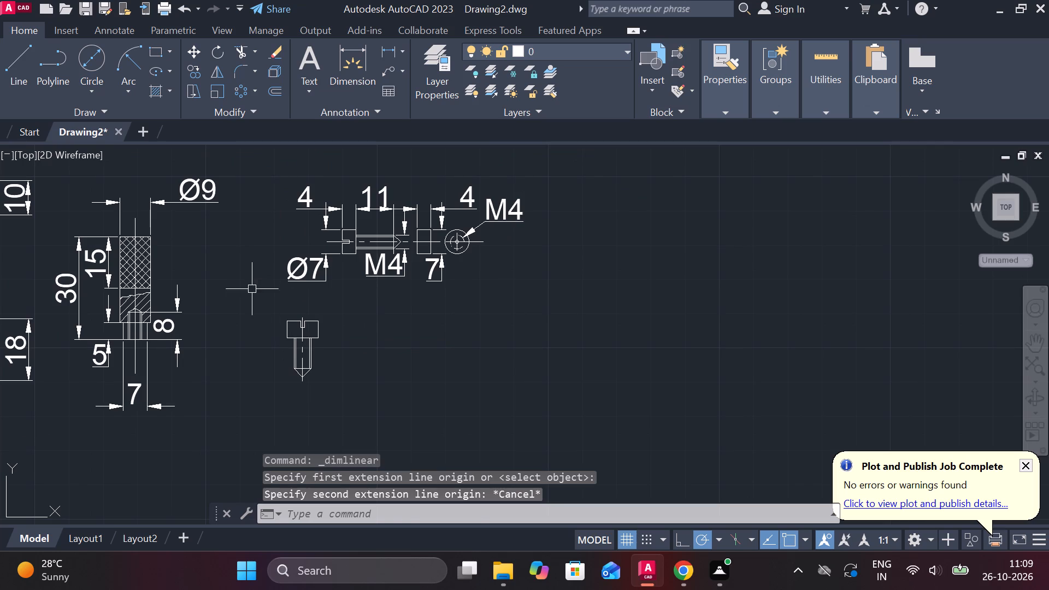
click(252, 291)
click(376, 410)
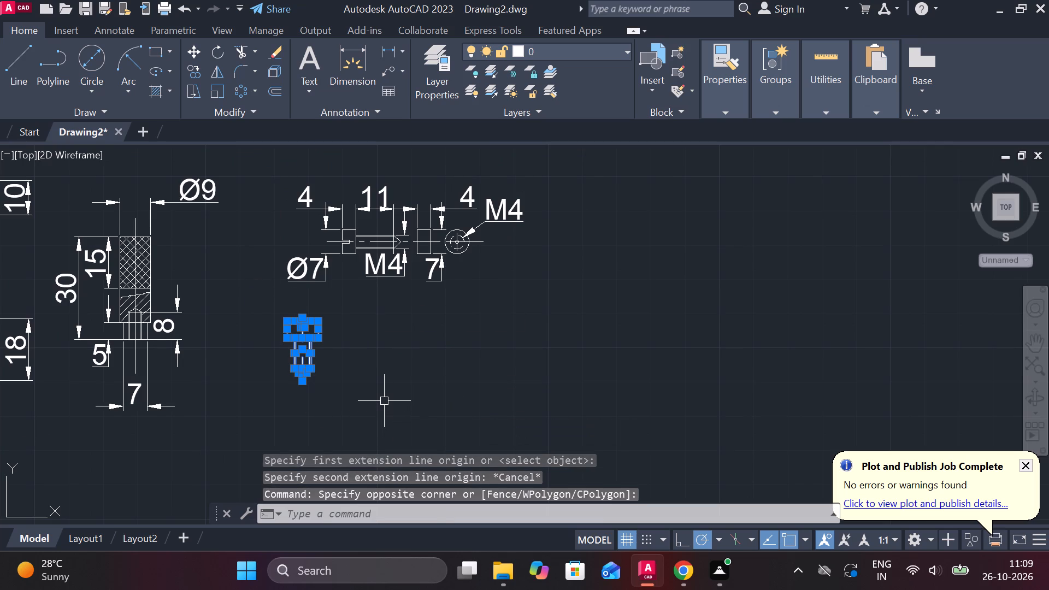
text(CO)
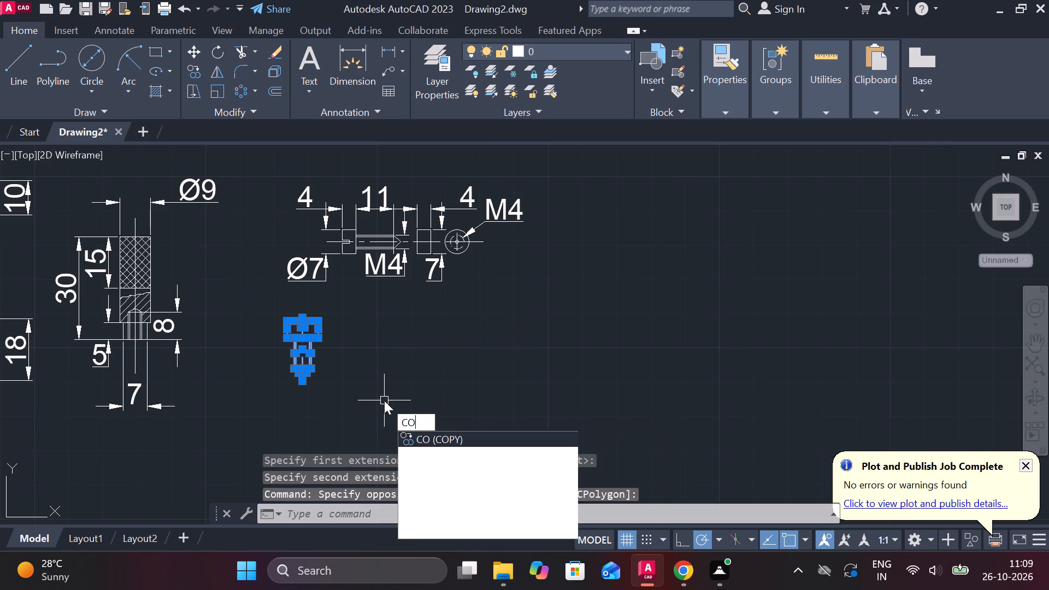
key(Return)
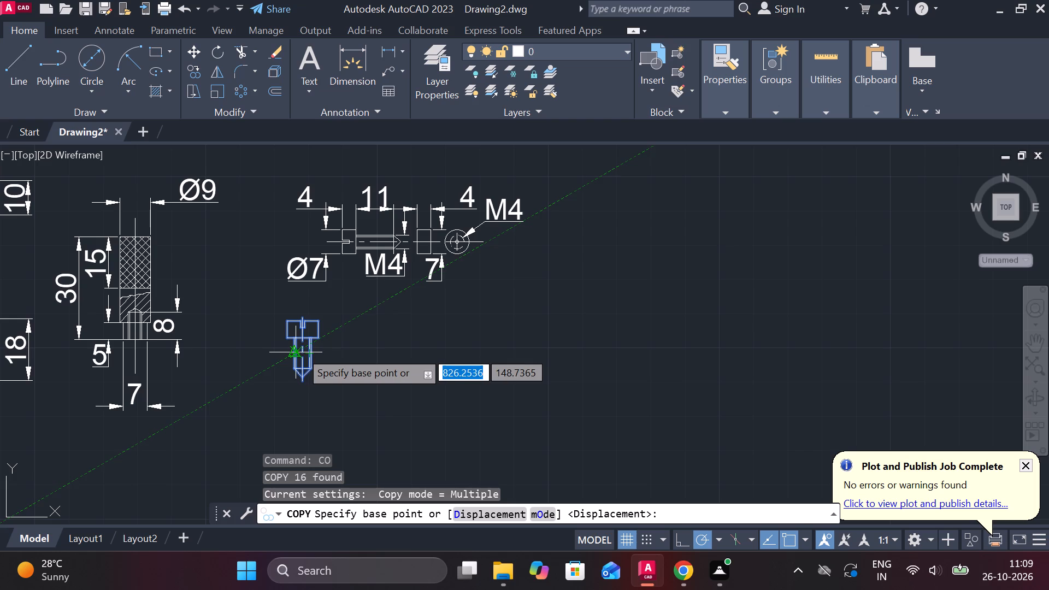
click(314, 351)
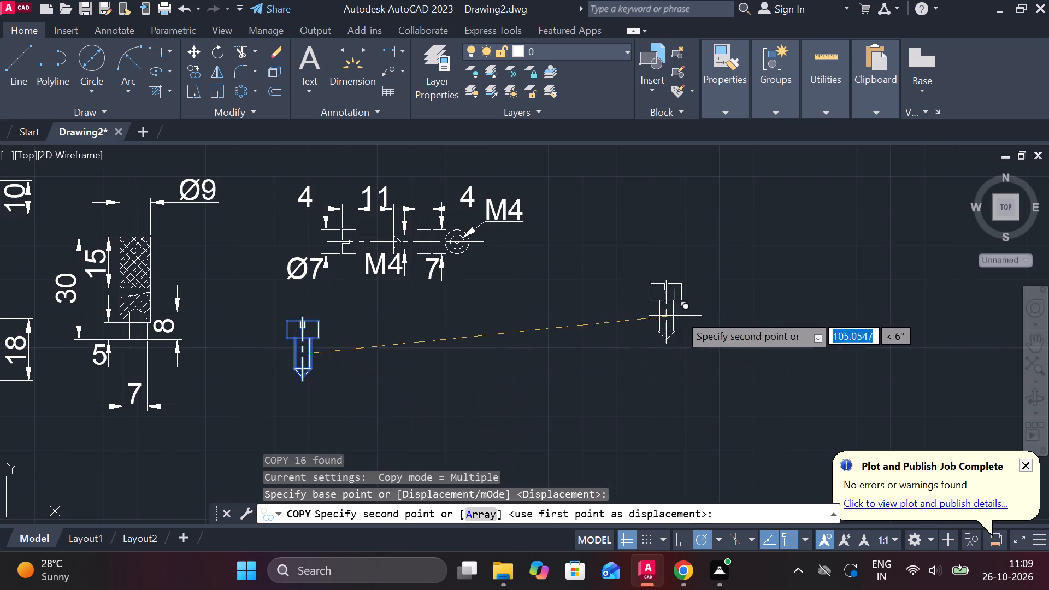
scroll(692, 310, down, 3)
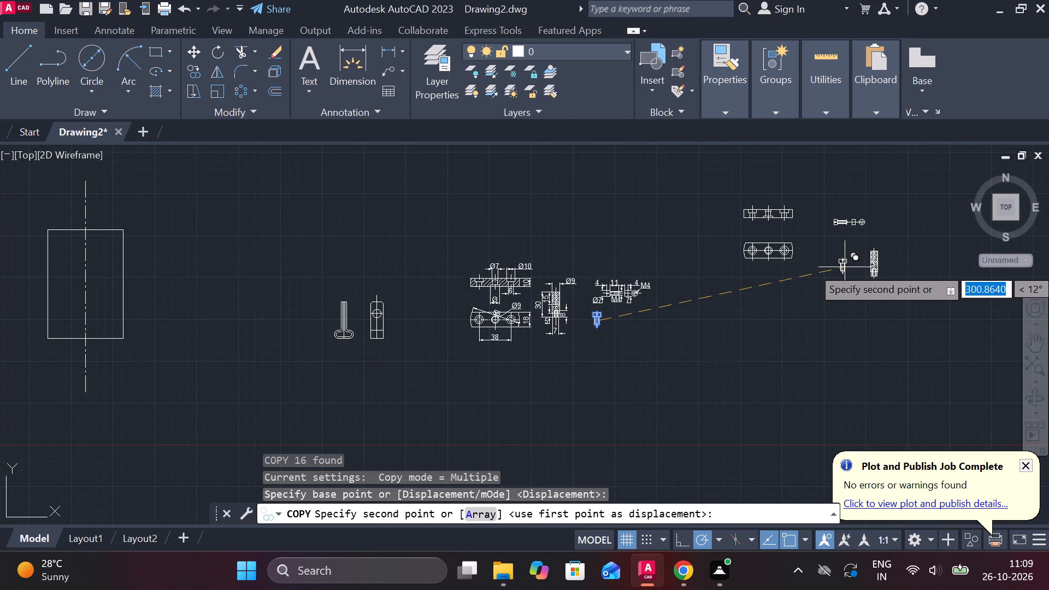
click(845, 267)
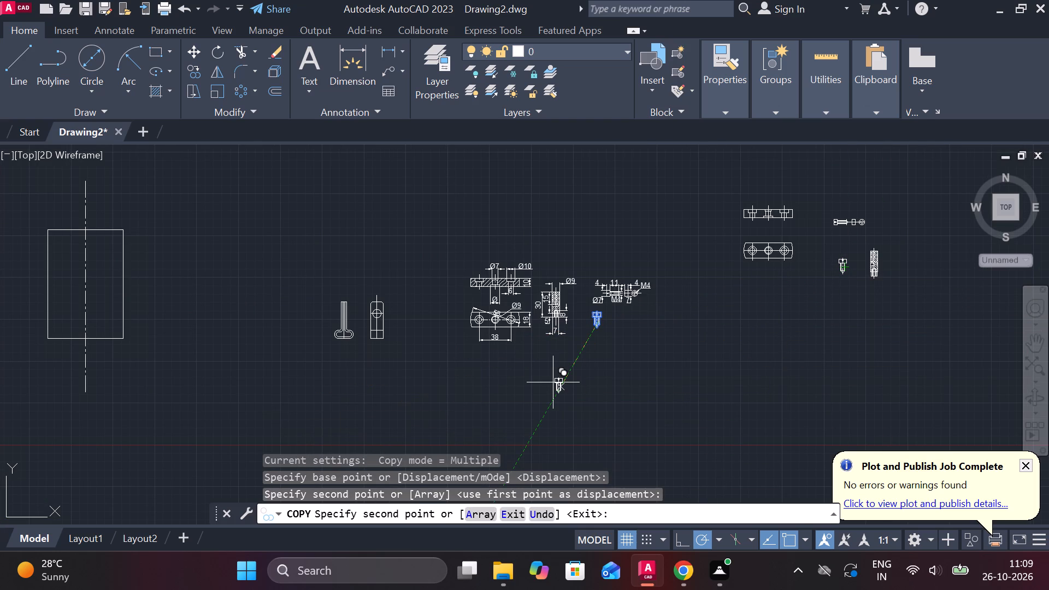
key(Escape)
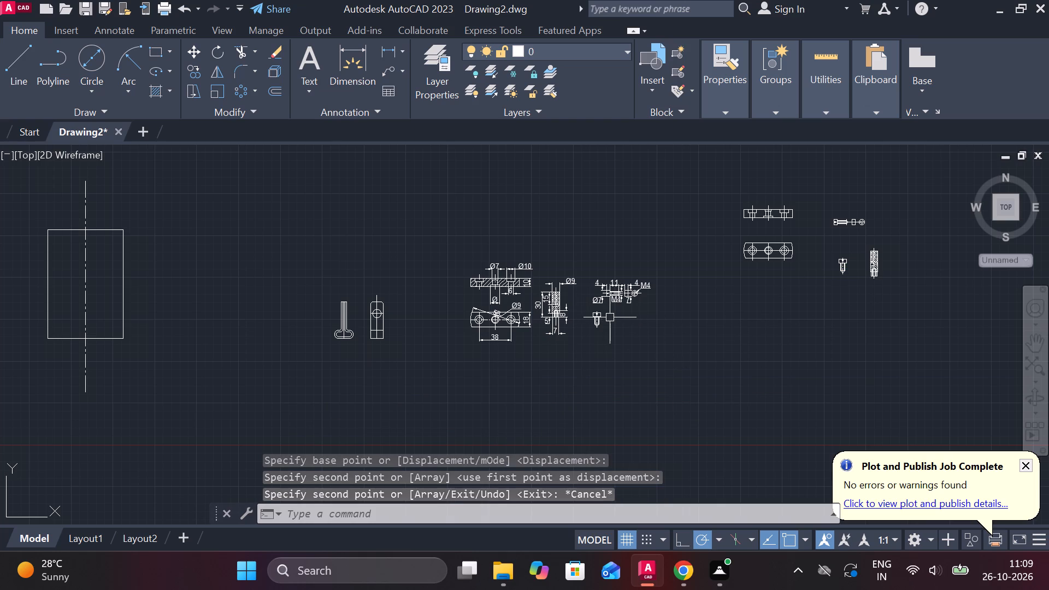
Dimension the original small slotted pointed screw below the M4 screw views.
scroll(610, 313, up, 4)
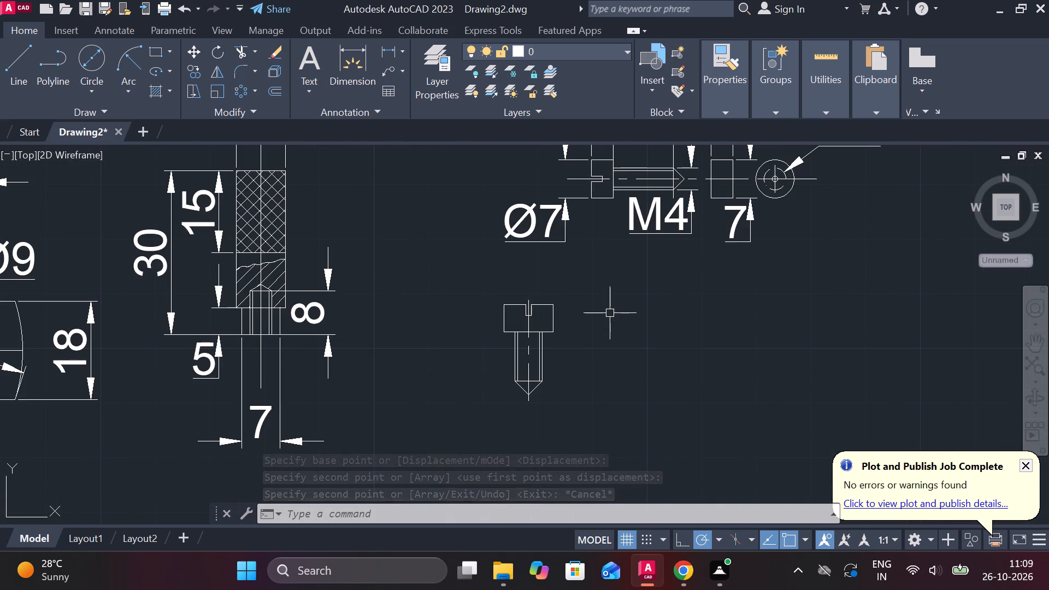
scroll(612, 323, up, 1)
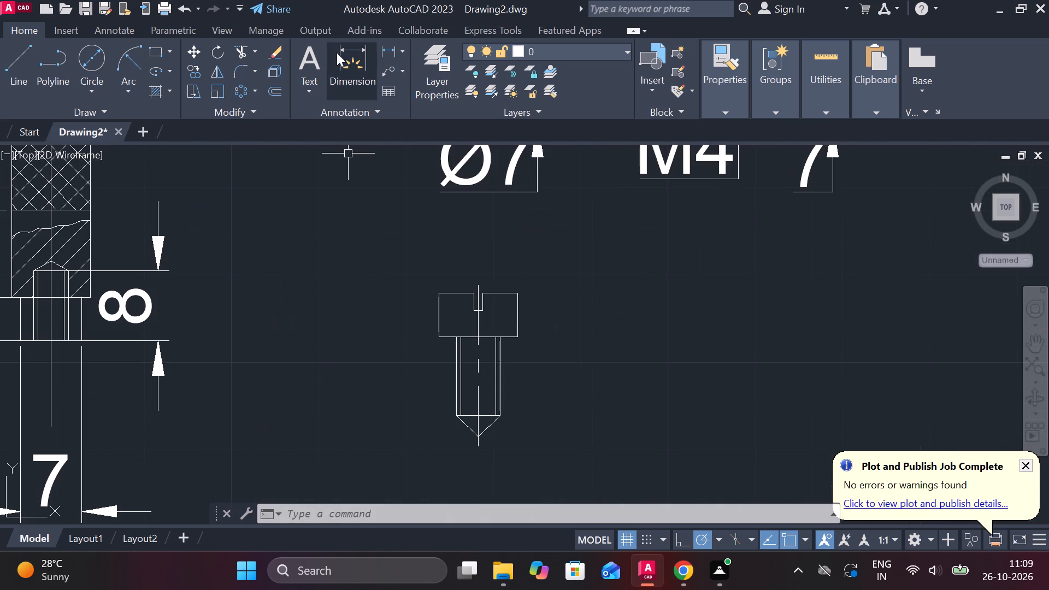
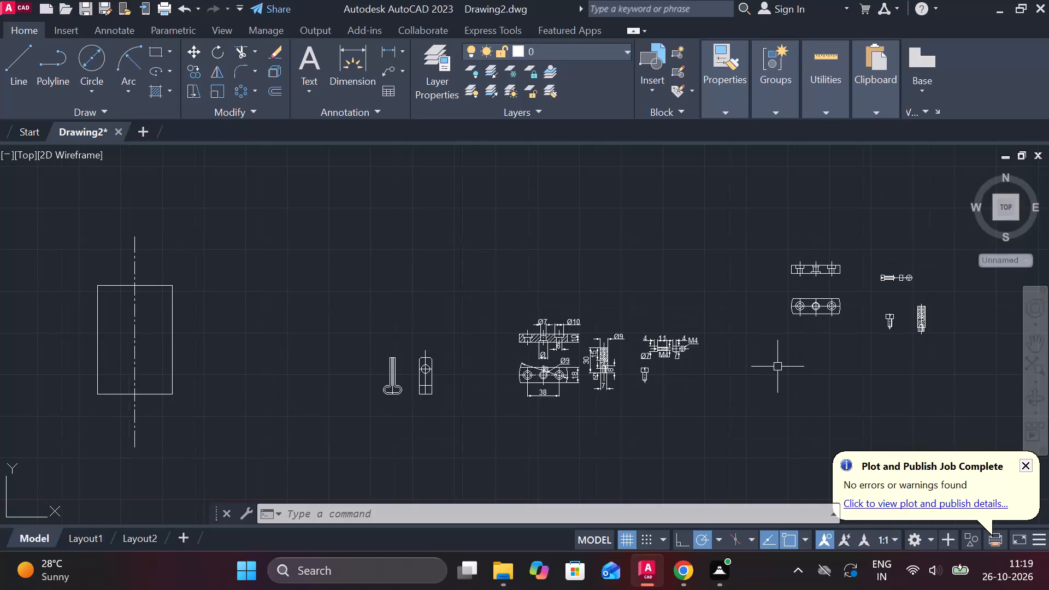
Add a linear dimension across the width of the small slotted pointed screw's head, placed above the head.
scroll(844, 345, up, 2)
scroll(844, 345, down, 1)
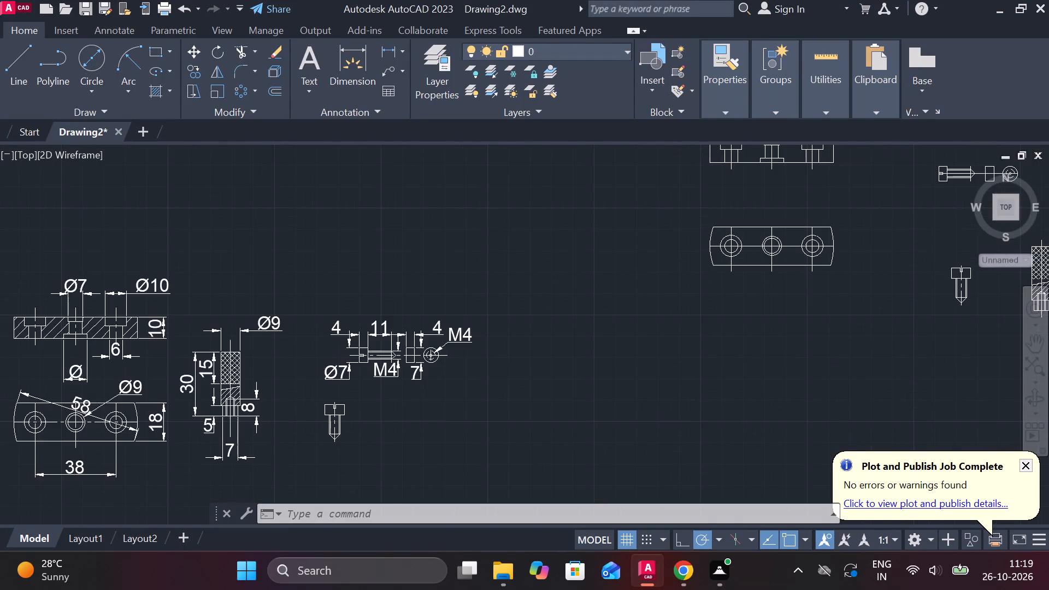
scroll(844, 345, down, 1)
scroll(876, 337, up, 1)
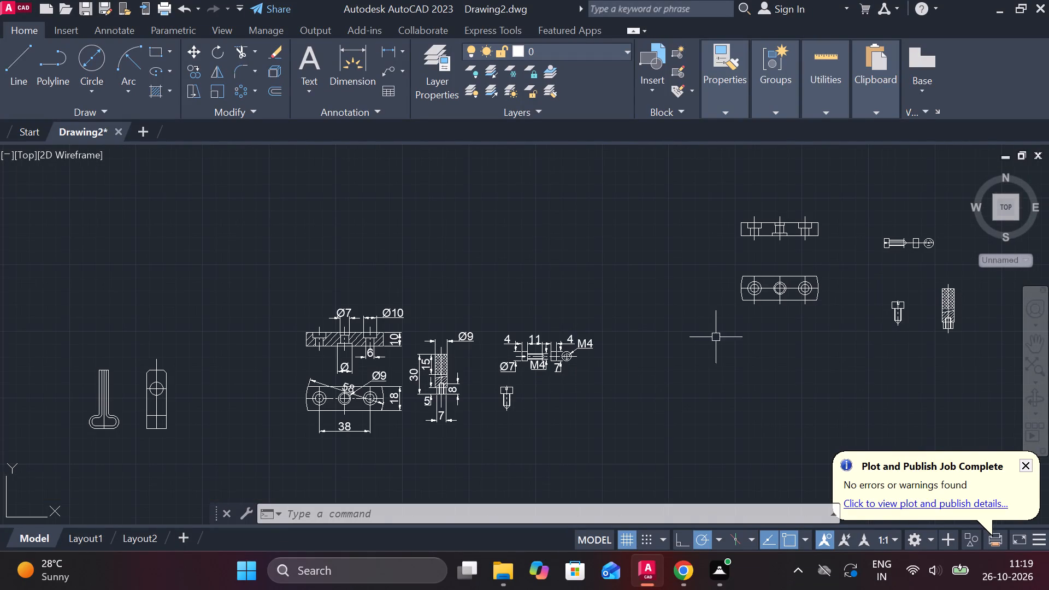
scroll(506, 398, up, 2)
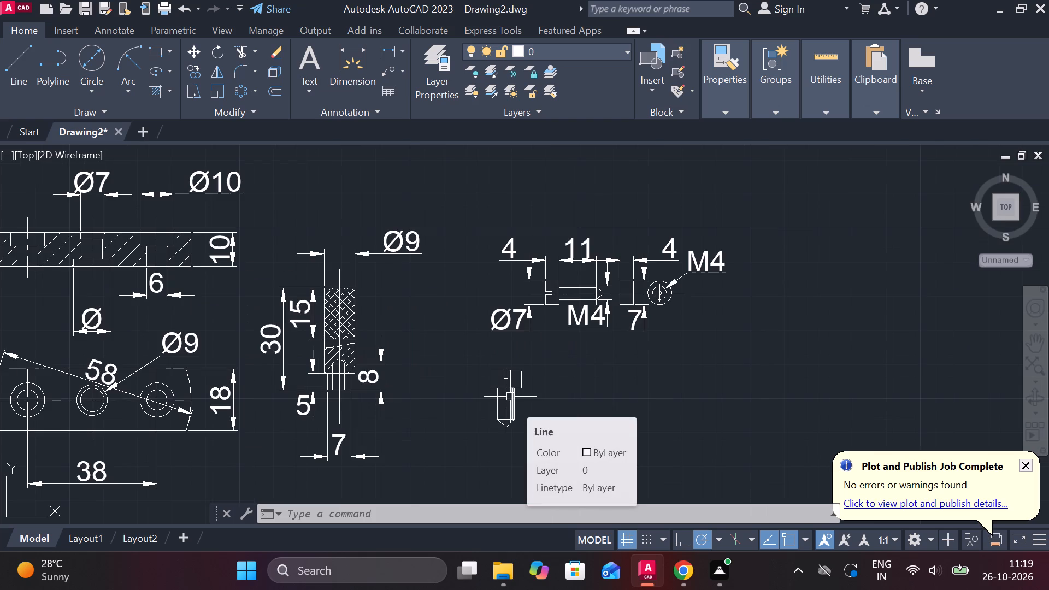
click(386, 53)
scroll(533, 399, up, 3)
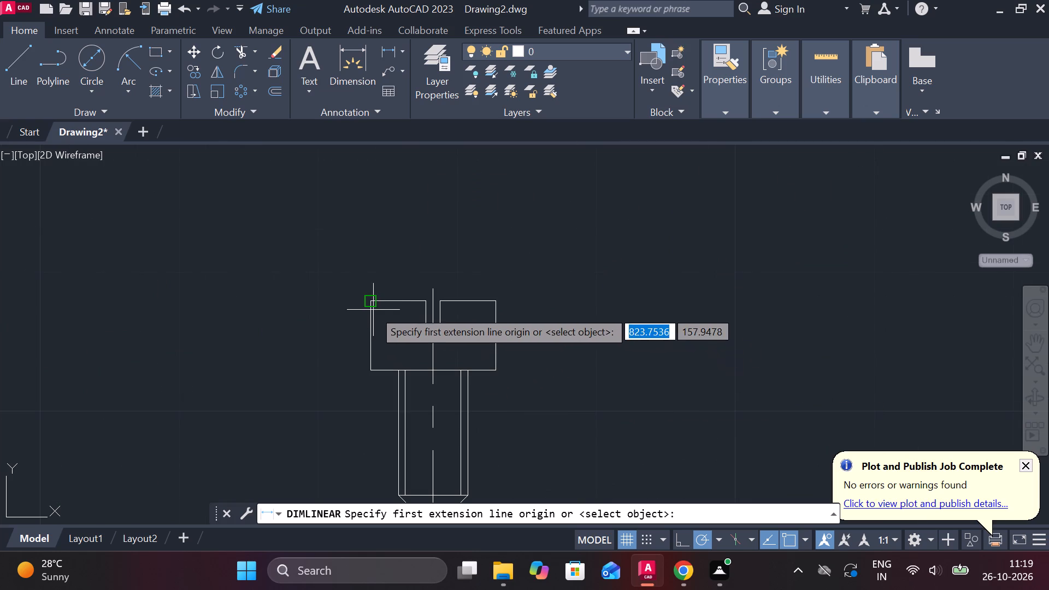
click(372, 303)
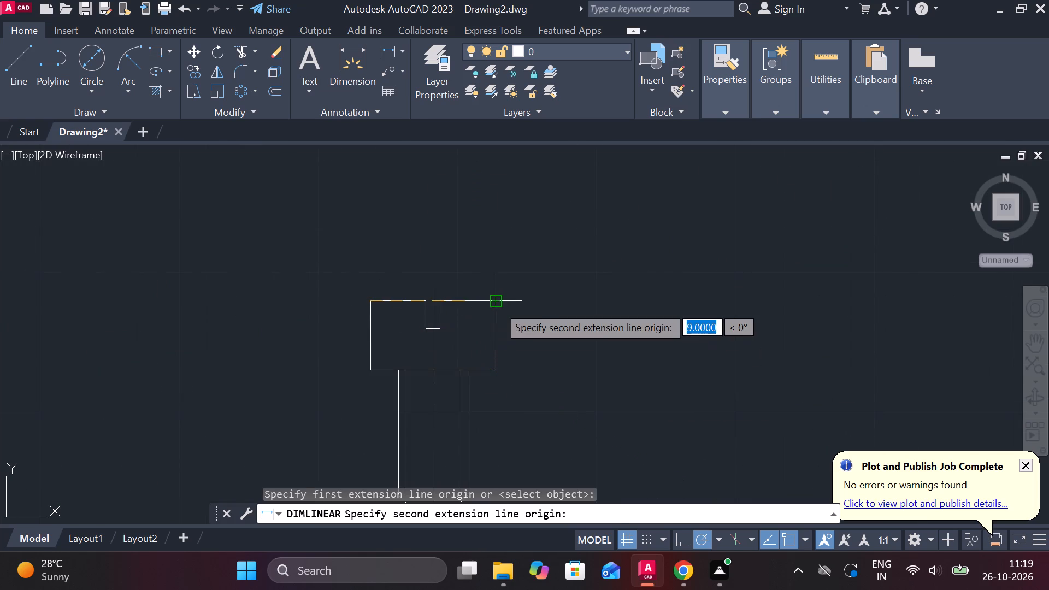
click(498, 305)
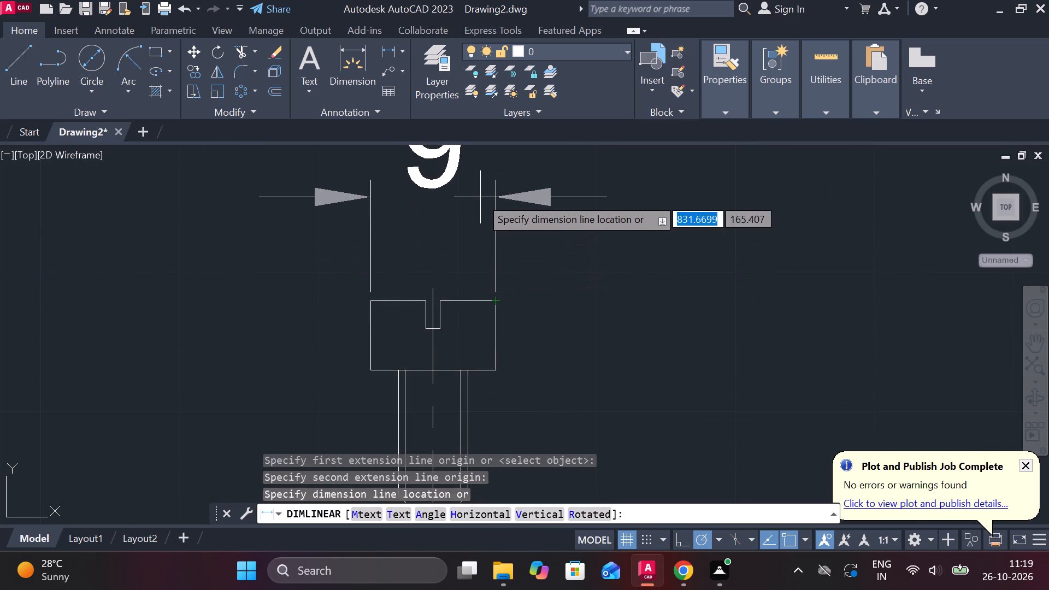
click(480, 197)
Add a vertical linear dimension for the height of the small pointed screw's head, placed on its left side.
click(391, 57)
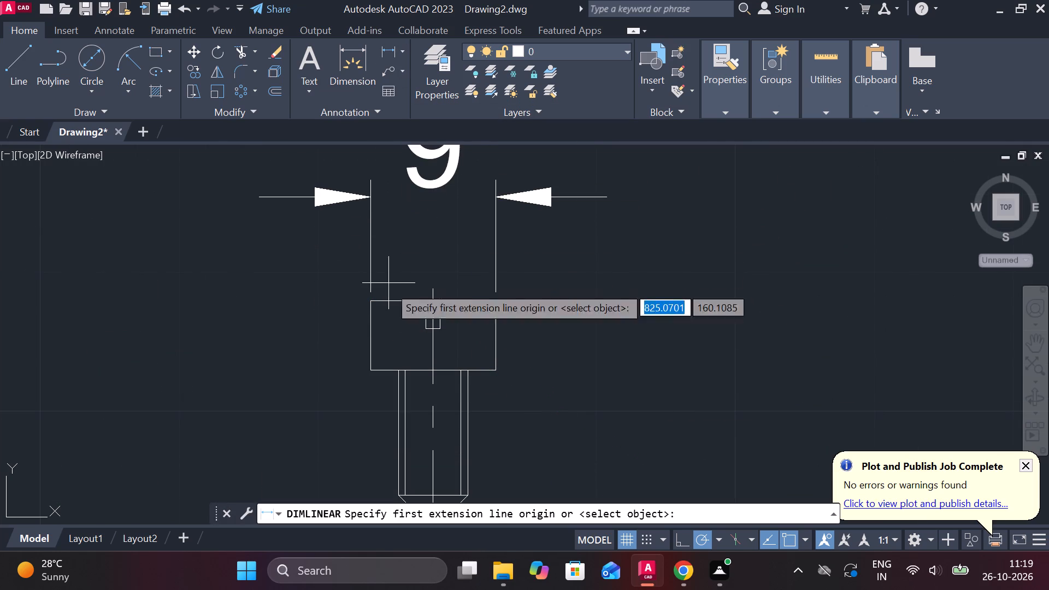
click(370, 302)
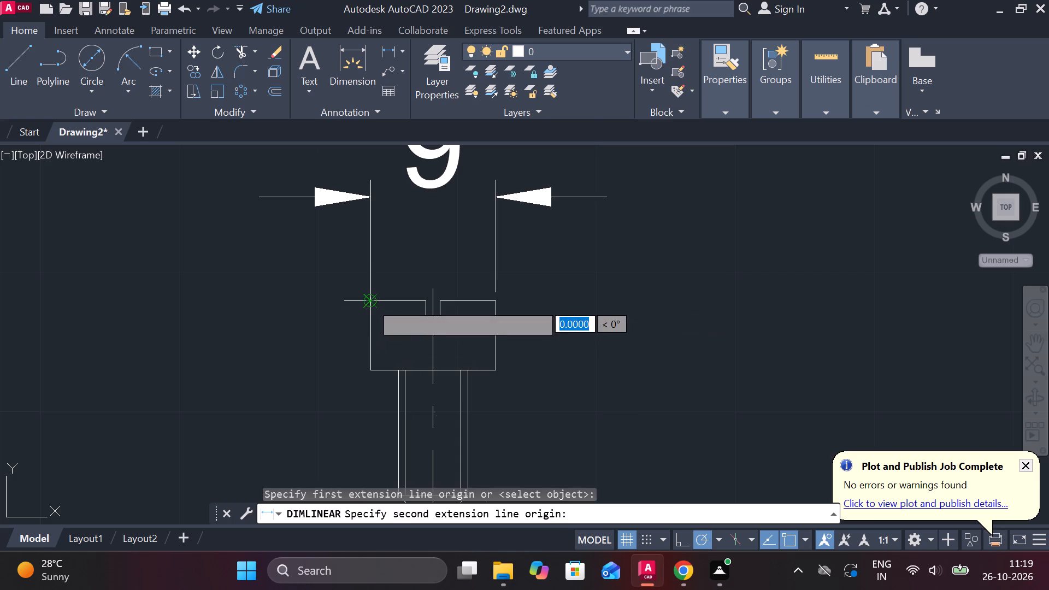
click(368, 369)
click(302, 366)
scroll(395, 357, down, 3)
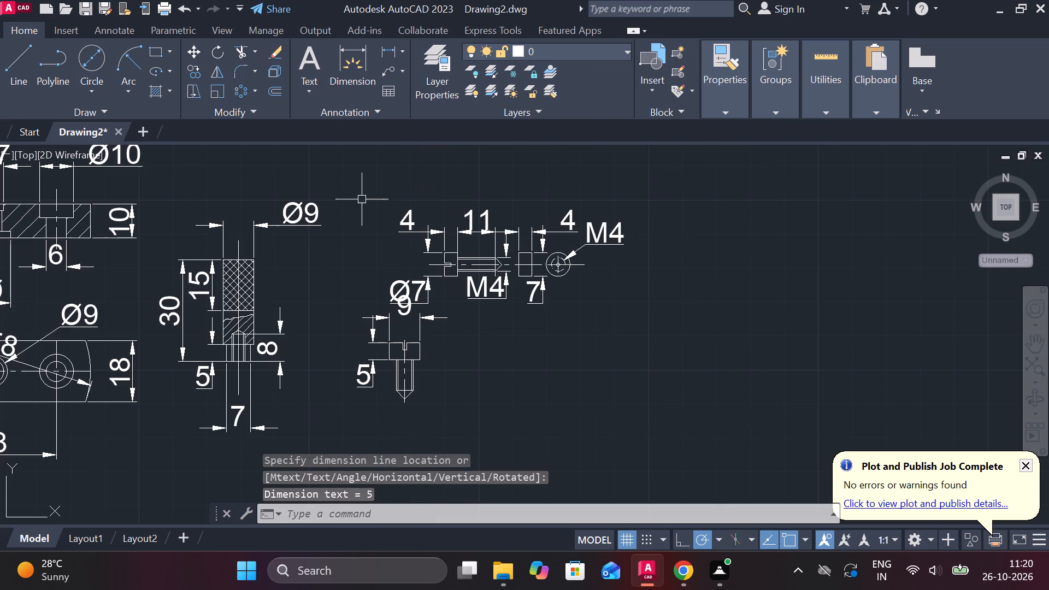
Add a linear dimension across the small pointed screw's shank width, placed below its pointed tip.
click(388, 53)
scroll(427, 388, up, 2)
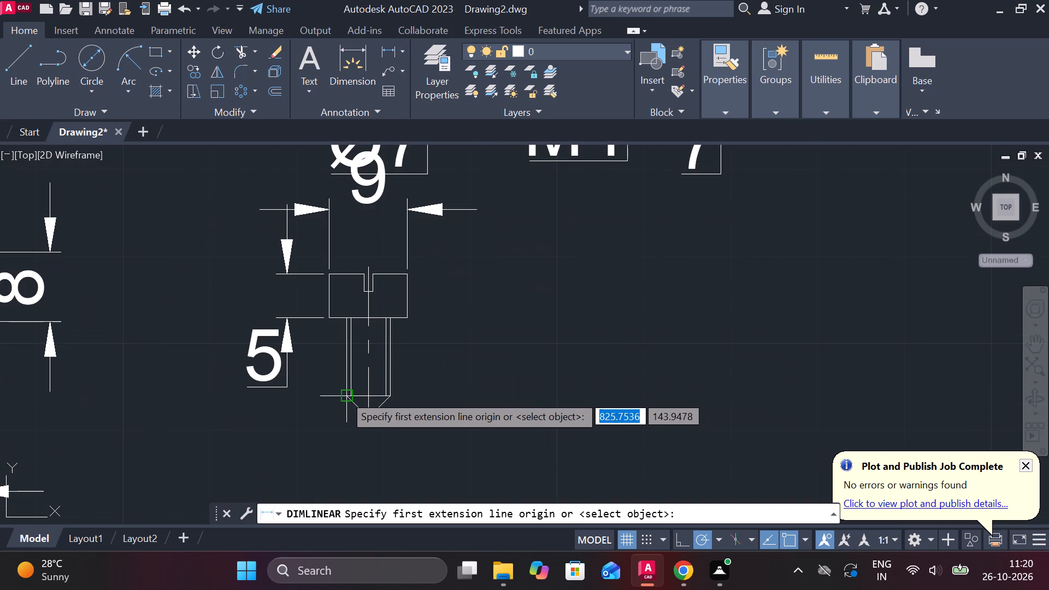
click(342, 394)
click(392, 391)
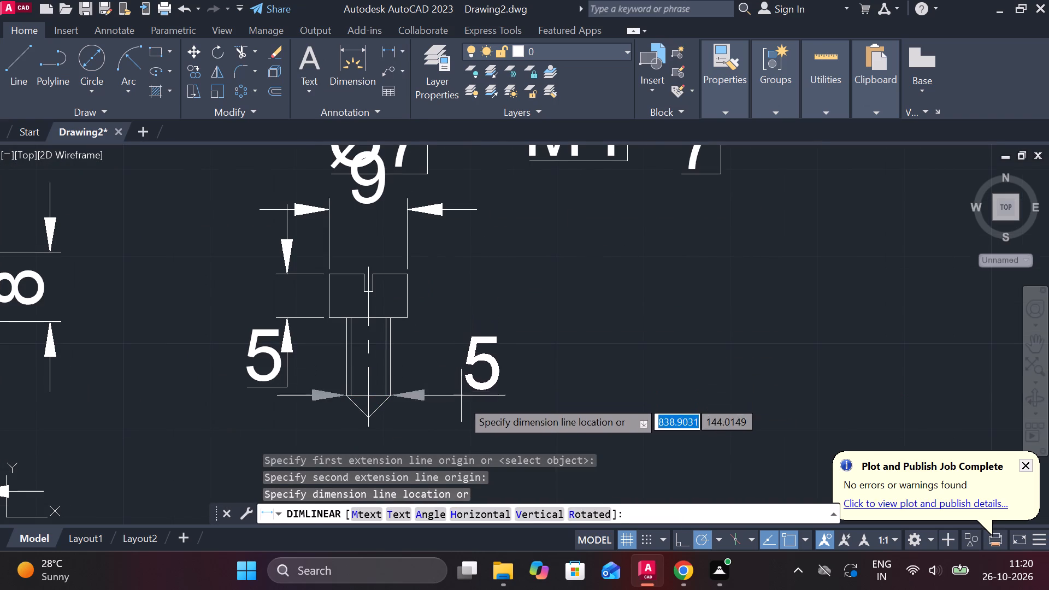
click(467, 441)
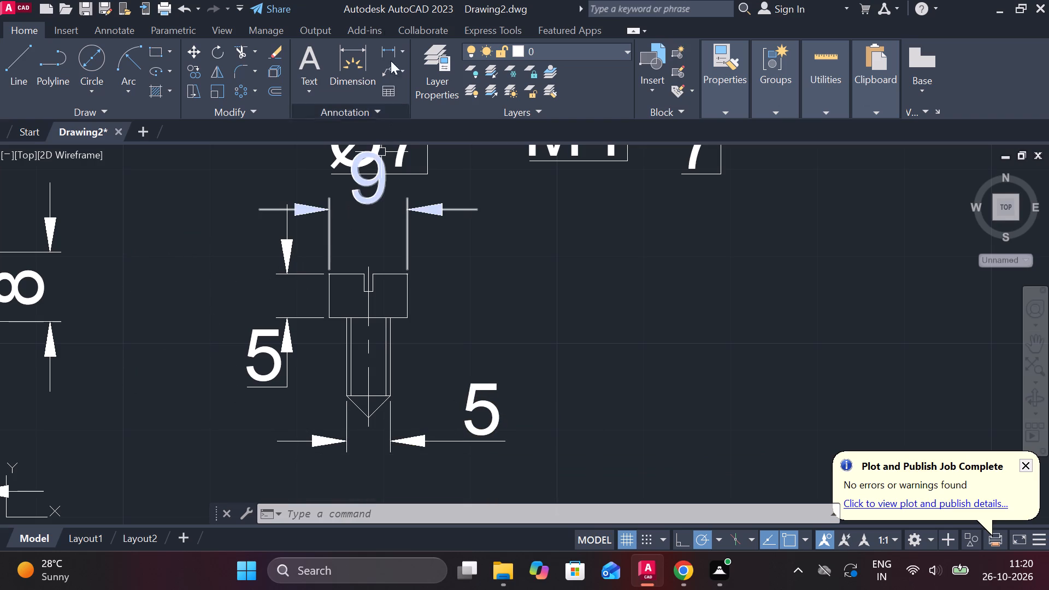
Dimension the straight shank length of the small pointed screw vertically, outside the head-height dimension.
click(387, 46)
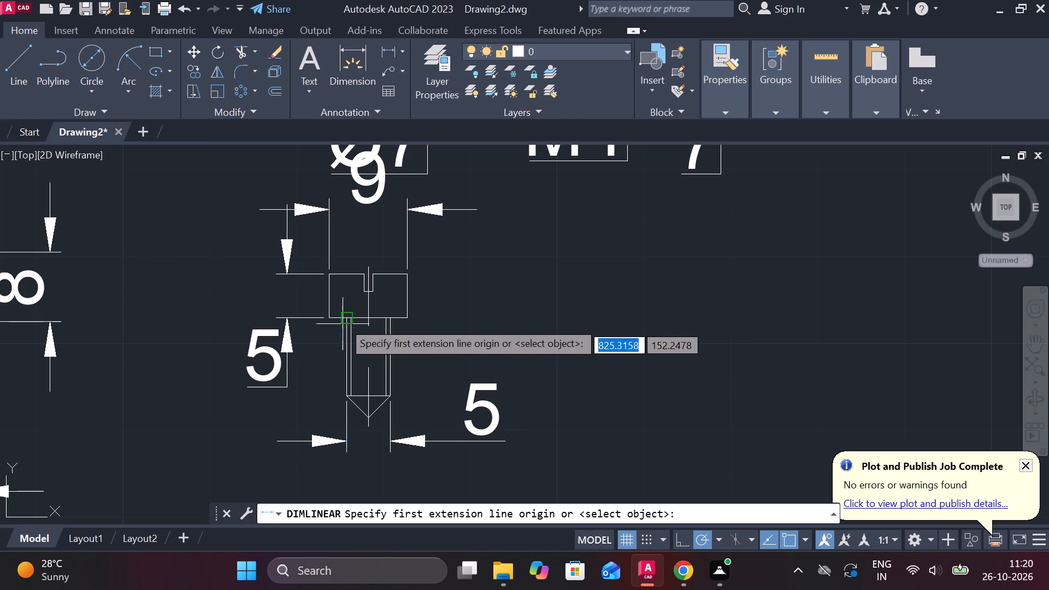
click(345, 317)
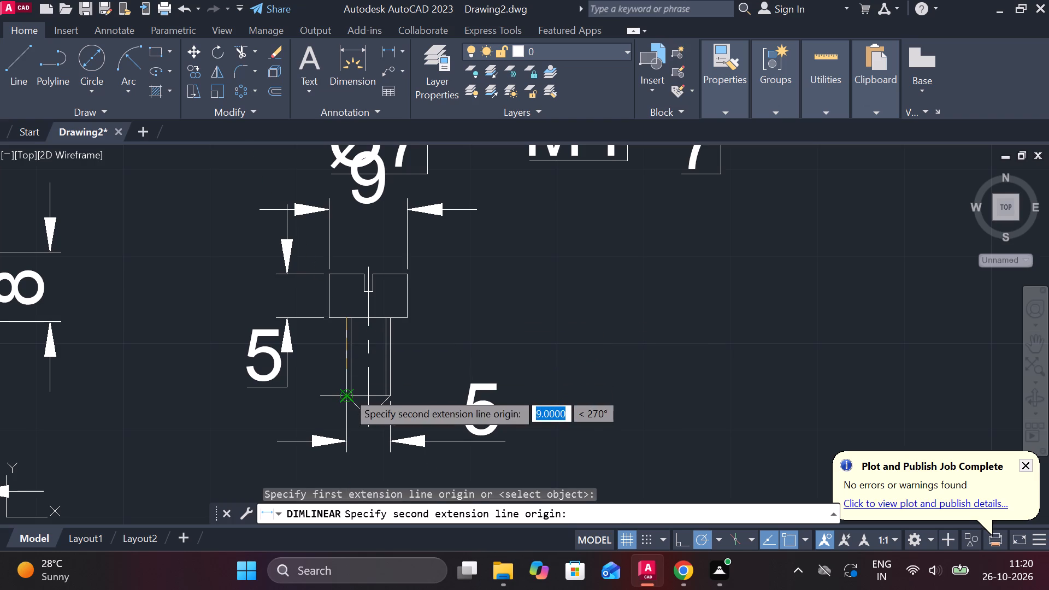
click(347, 392)
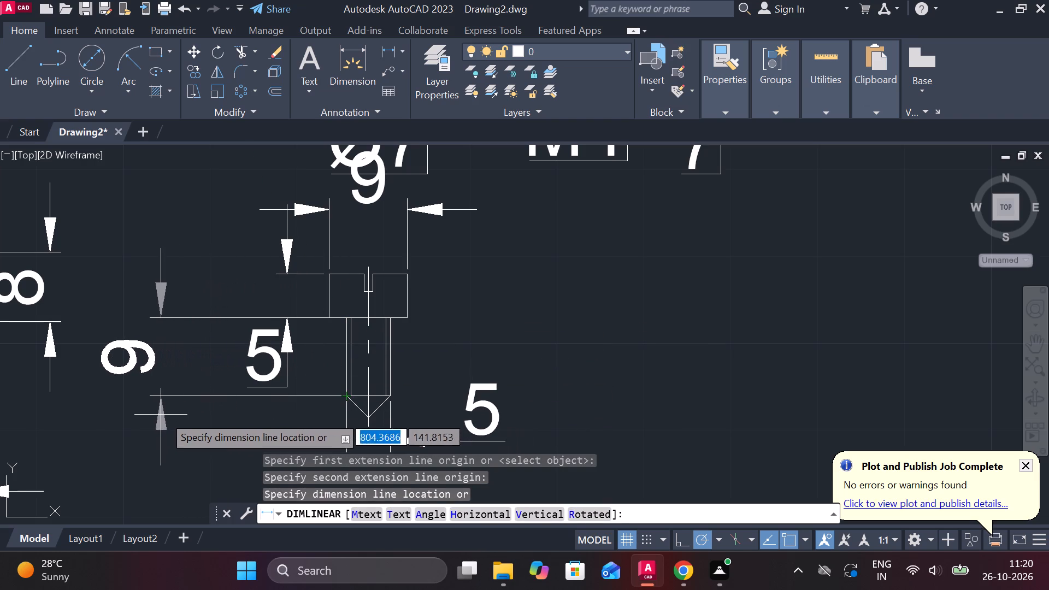
click(218, 416)
scroll(345, 367, down, 2)
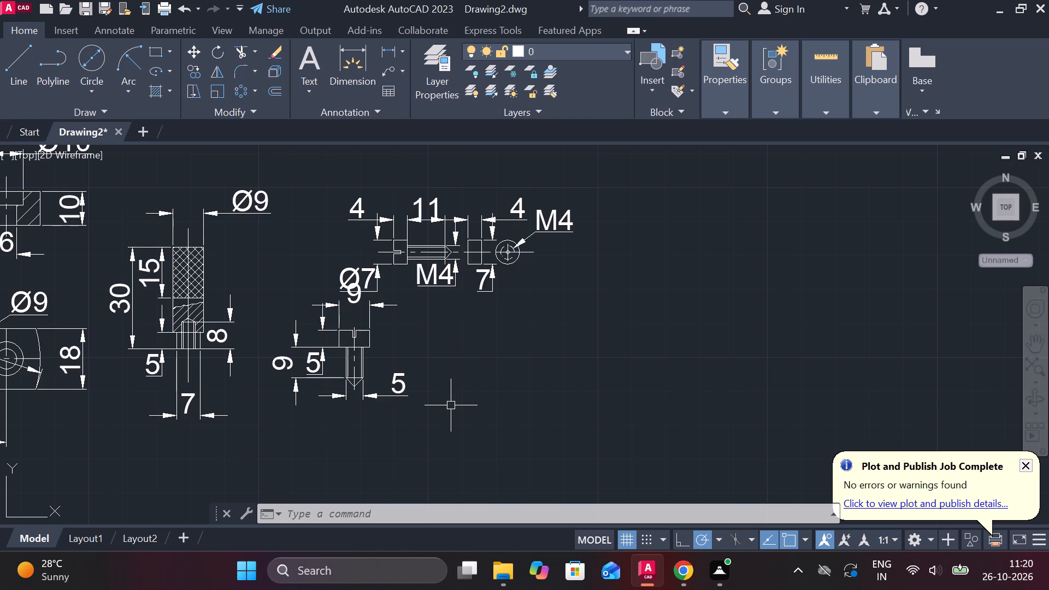
Draw a vertical line about 50 units long in the empty area to the right of the M4 screw views.
click(27, 63)
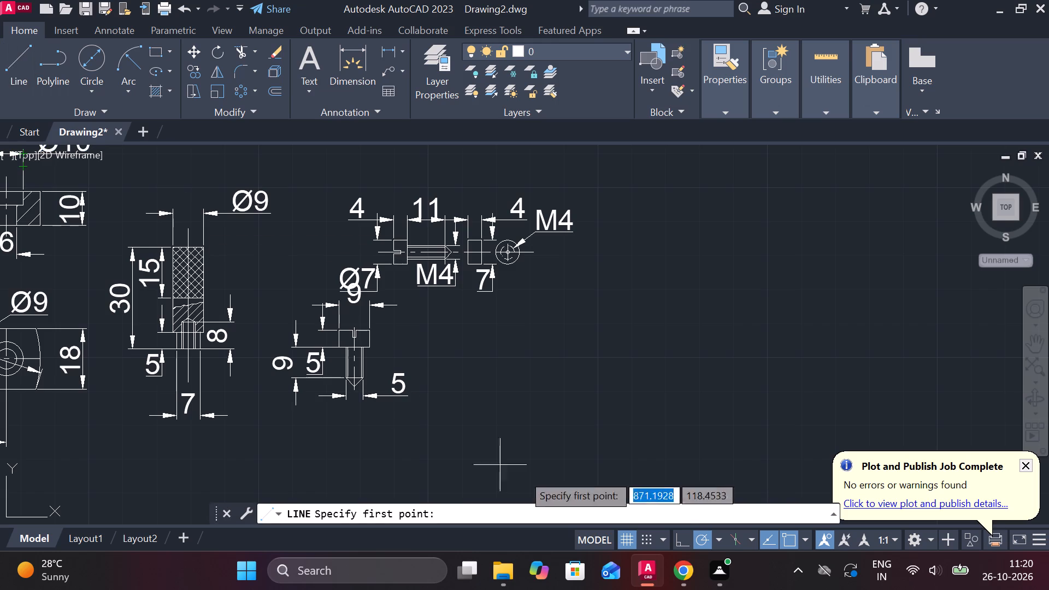
click(609, 276)
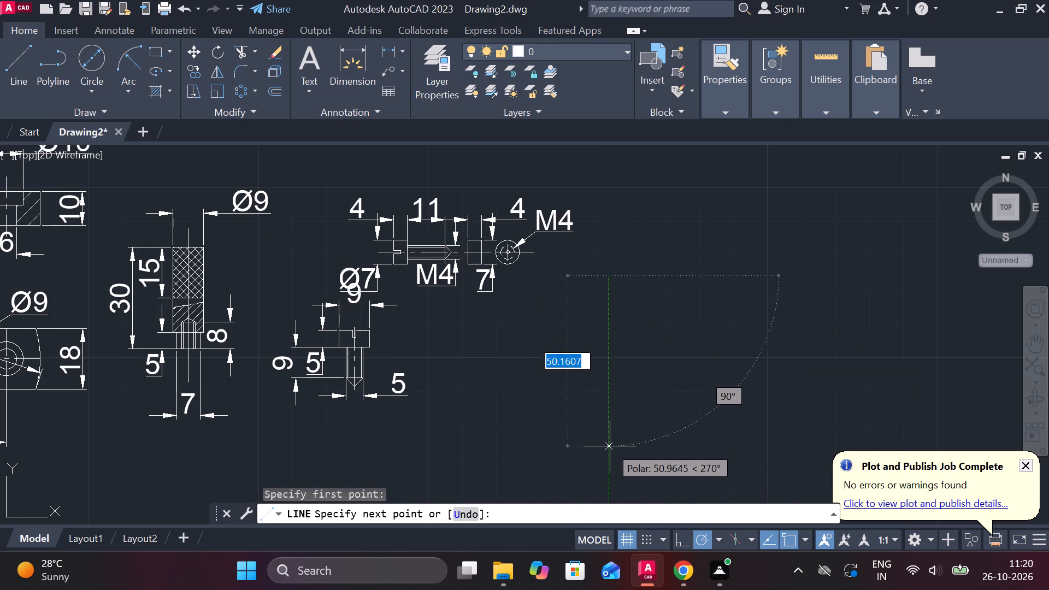
click(611, 435)
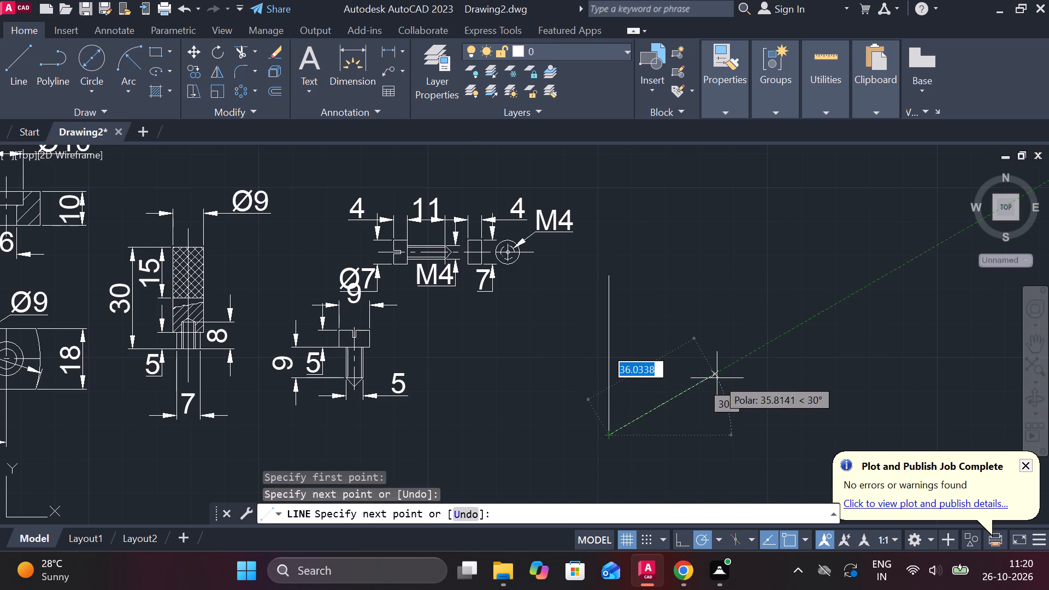
key(Escape)
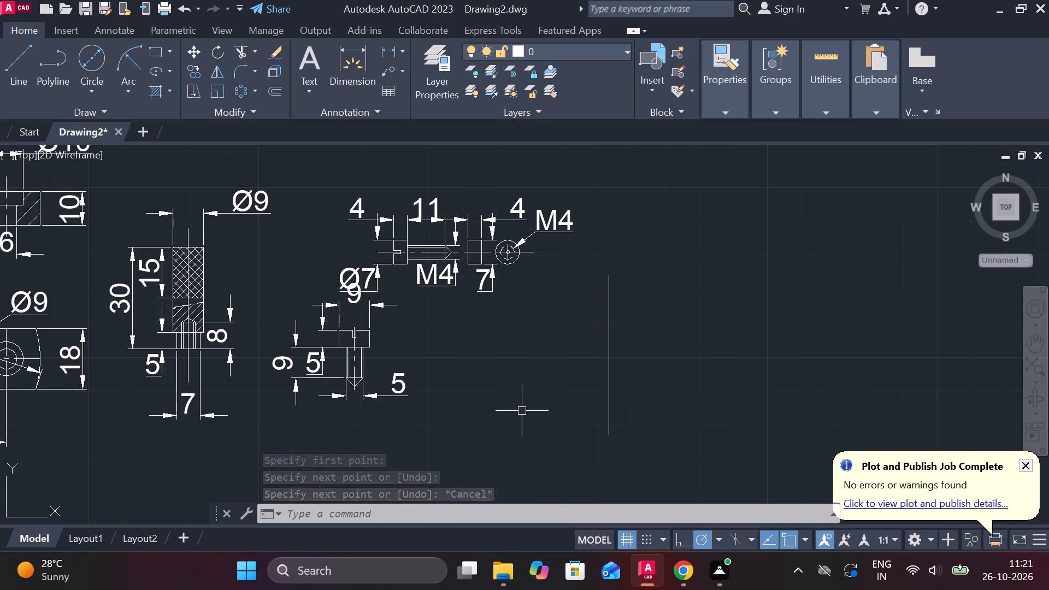
Add the prefix M to the small pointed screw's shank width dimension so it reads M5.
double_click(408, 385)
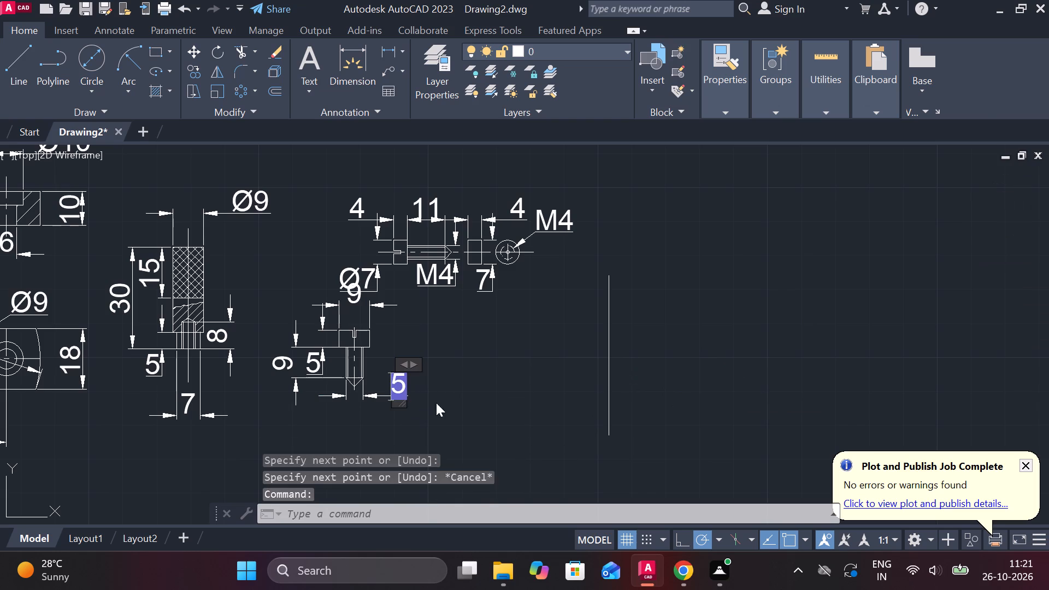
key(Left)
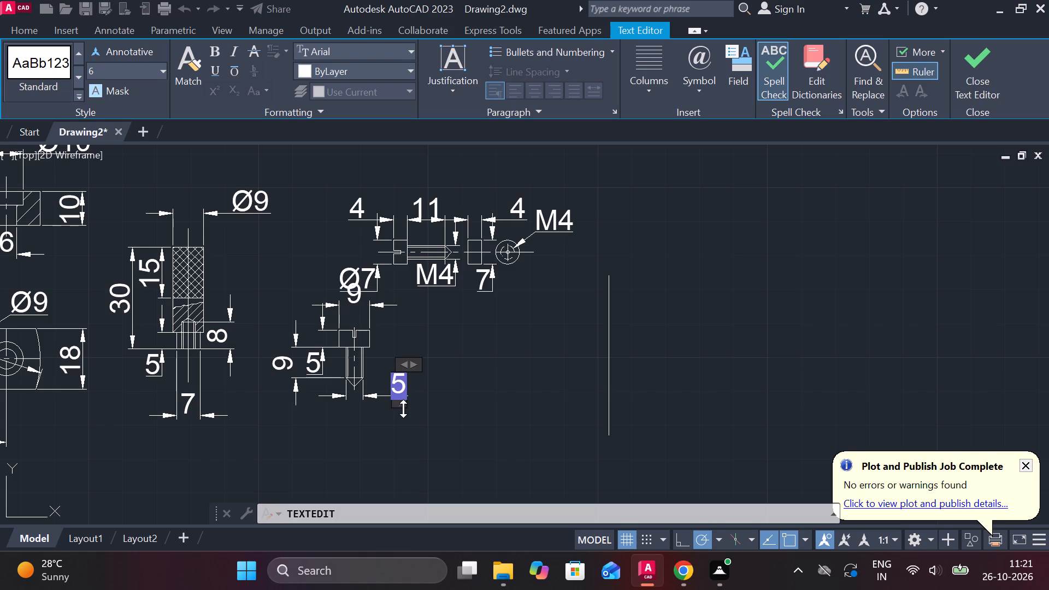
key(m)
click(520, 380)
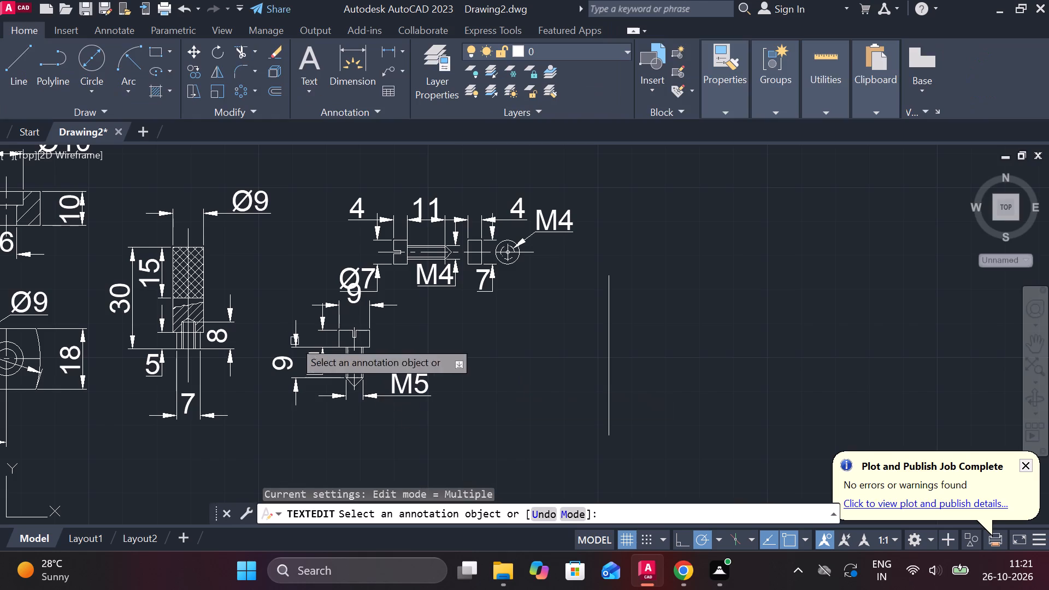
Add a diameter symbol before the small pointed screw's head width dimension so it reads Ø9.
scroll(365, 304, up, 2)
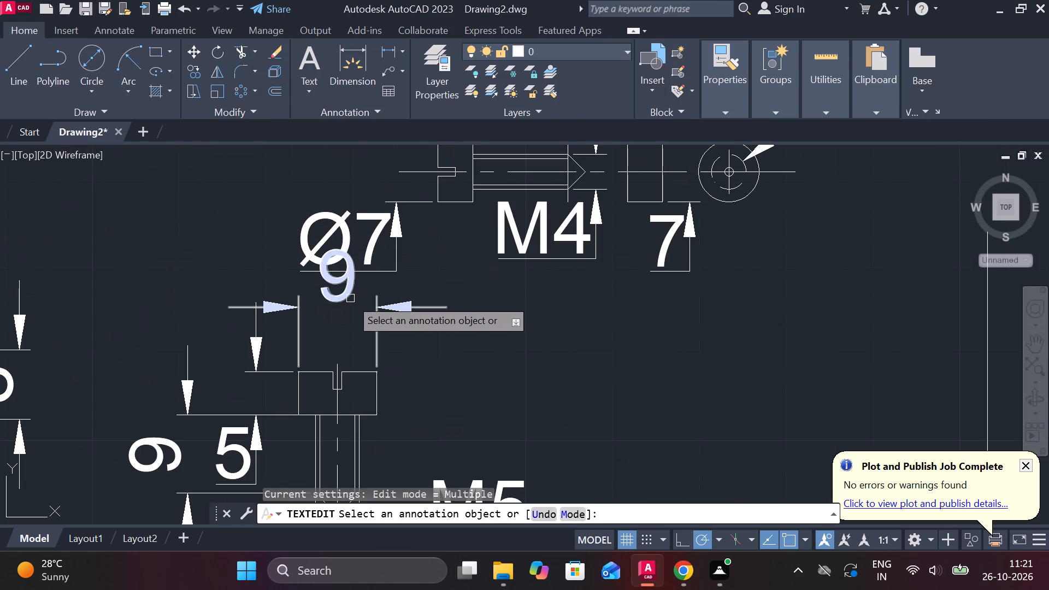
click(350, 298)
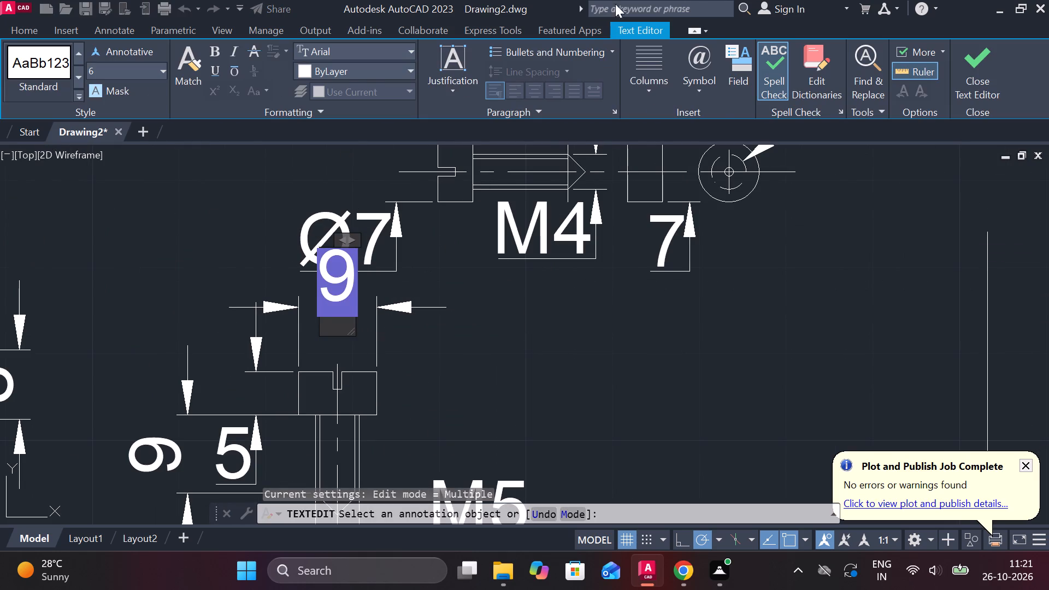
key(Left)
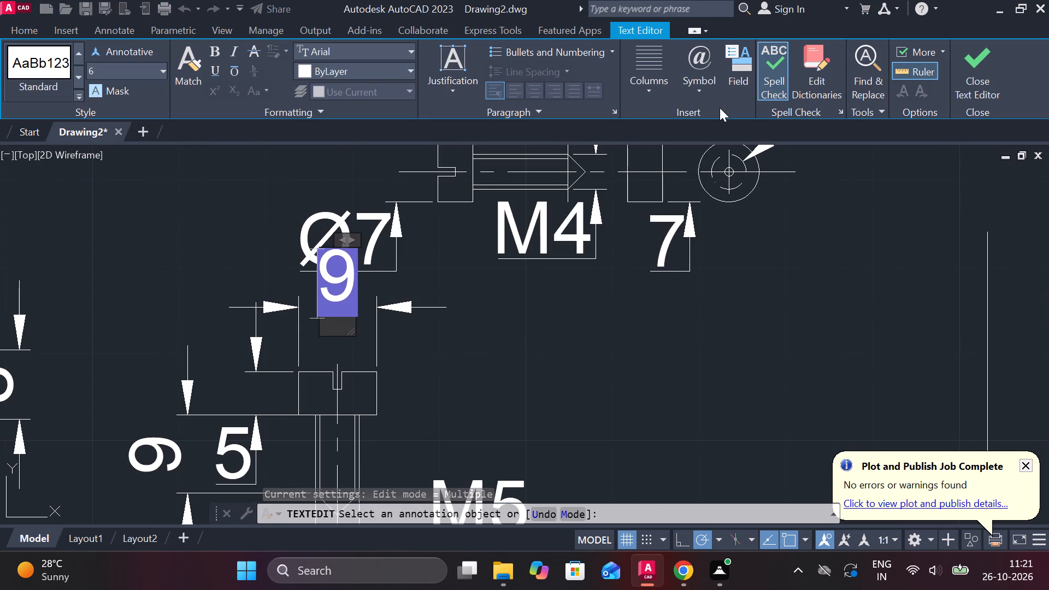
click(698, 90)
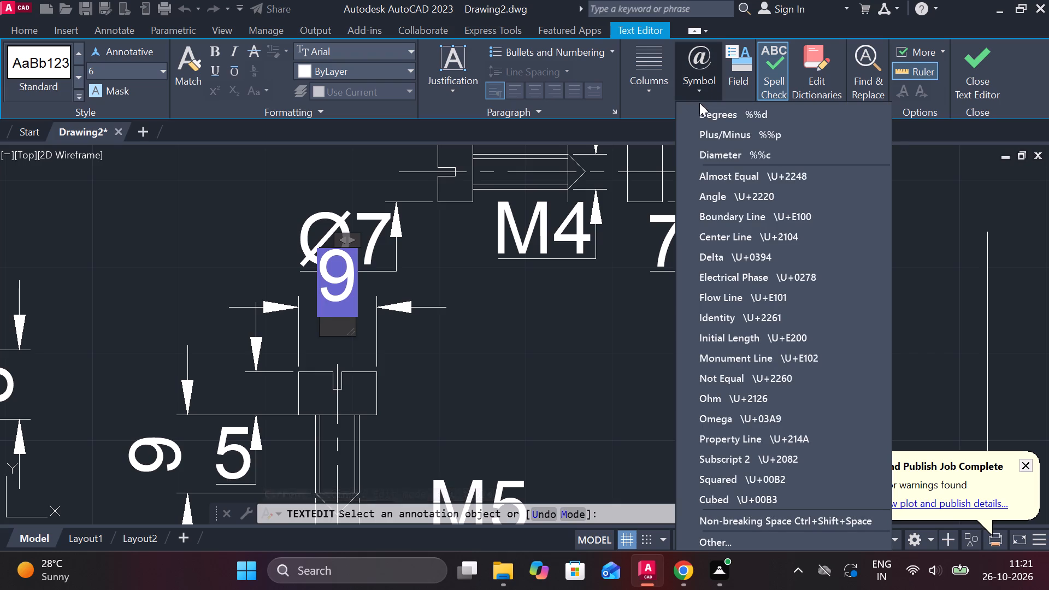
click(721, 155)
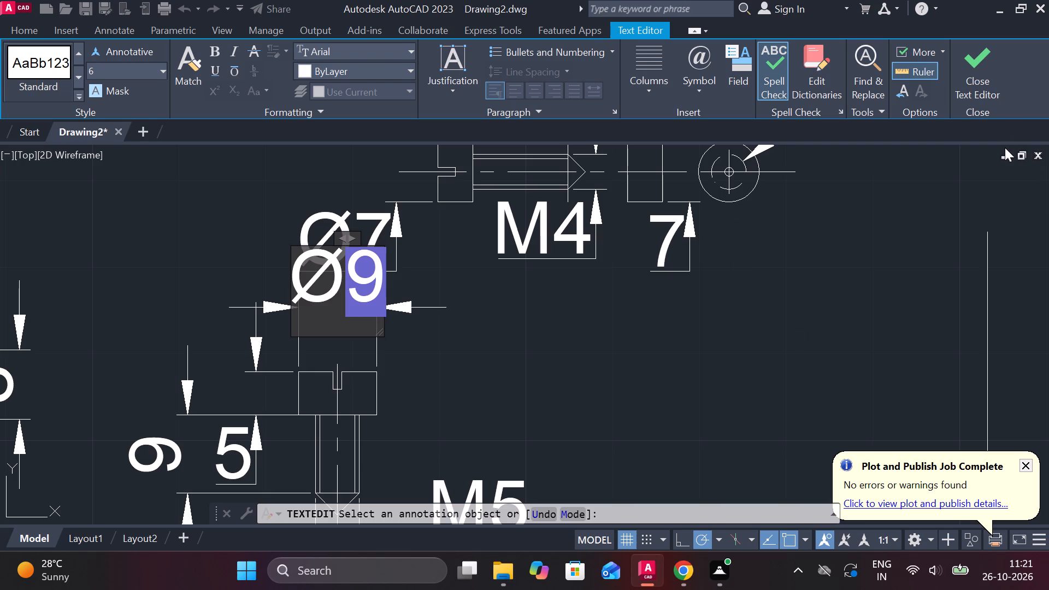
click(989, 102)
click(962, 76)
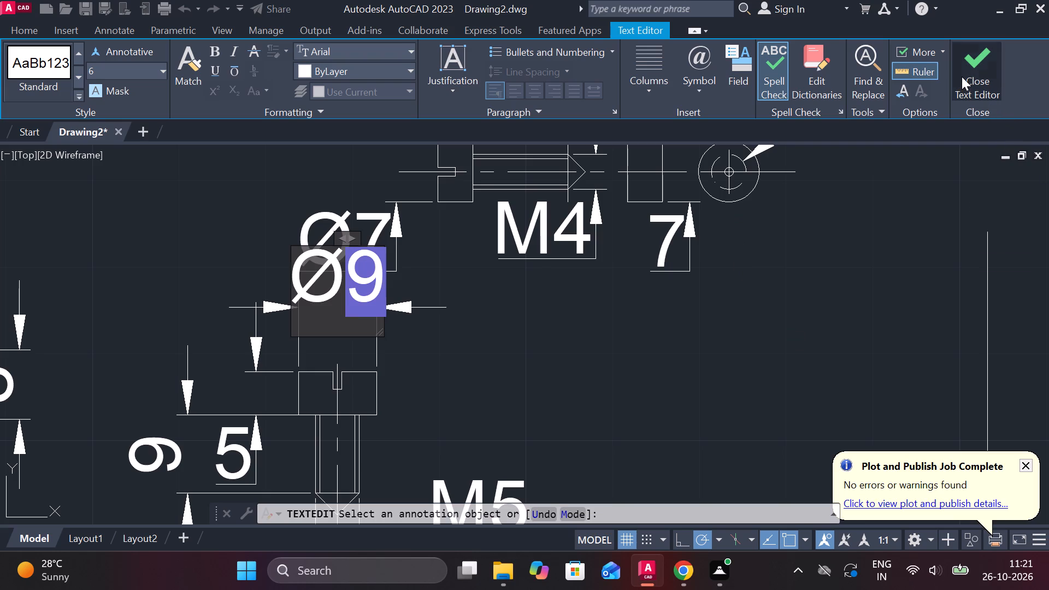
scroll(469, 334, down, 2)
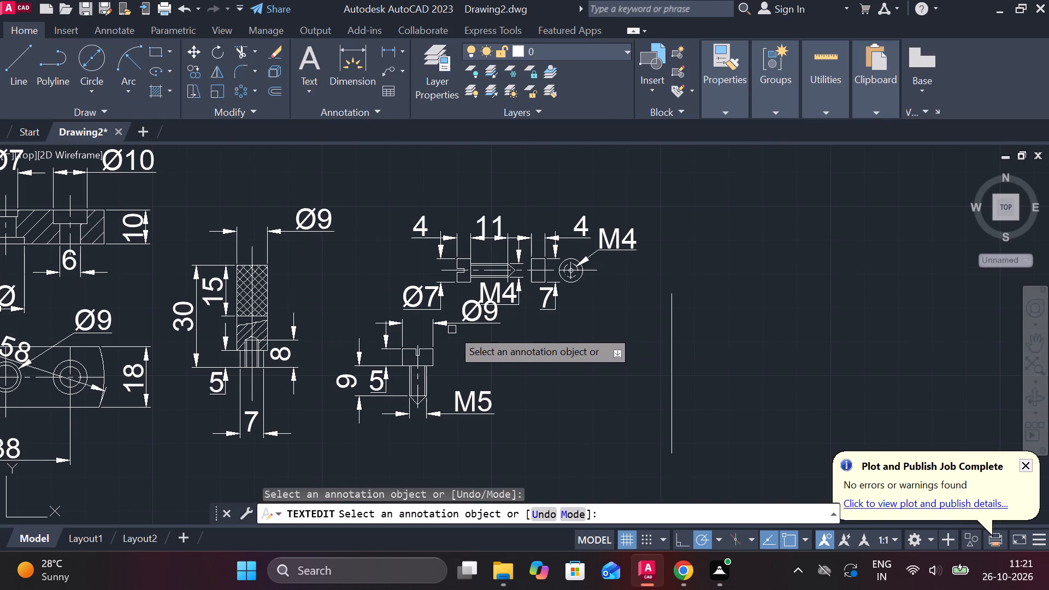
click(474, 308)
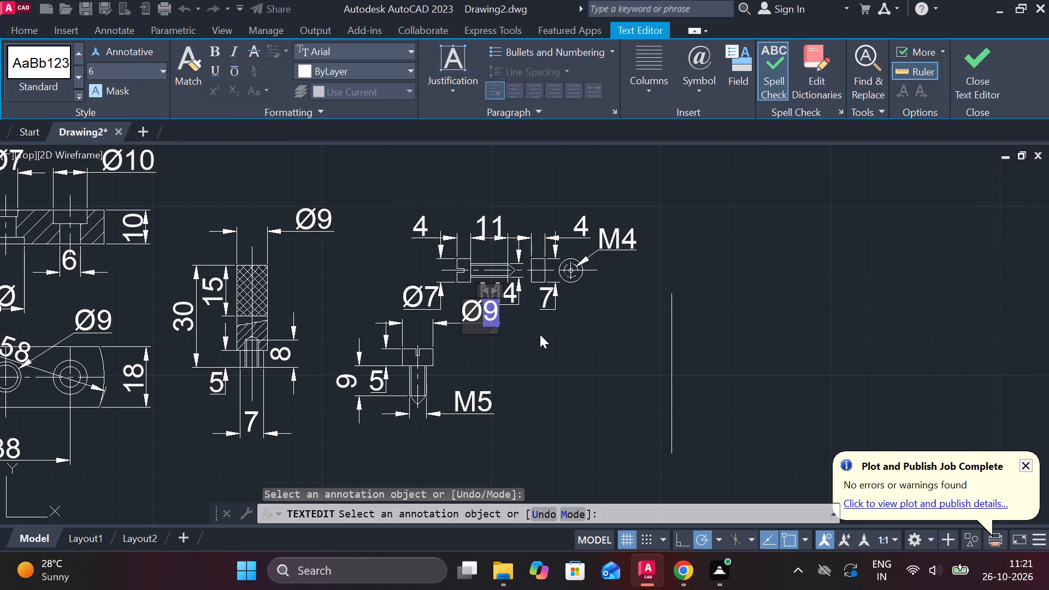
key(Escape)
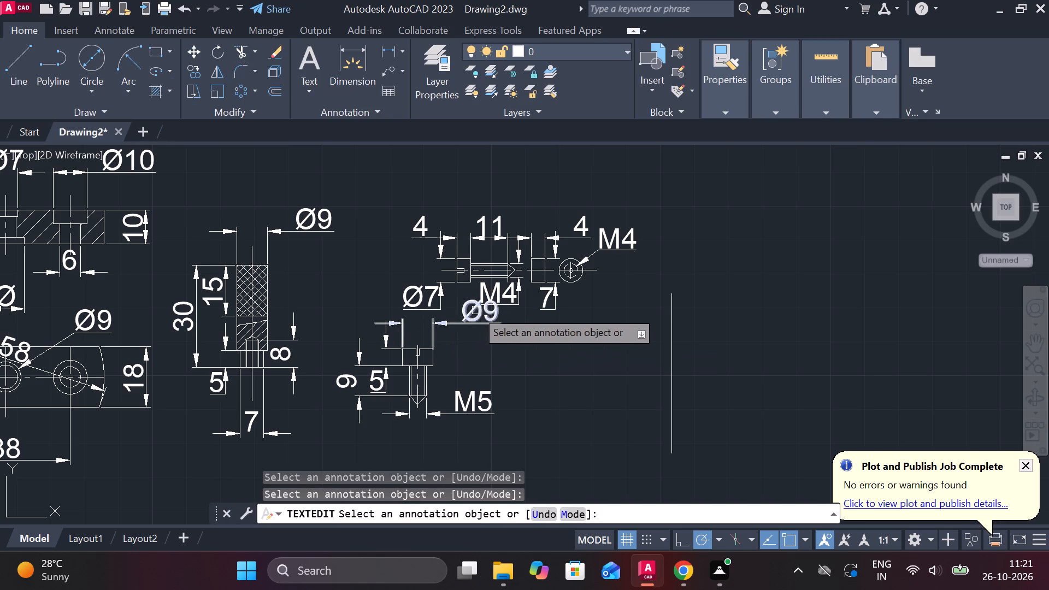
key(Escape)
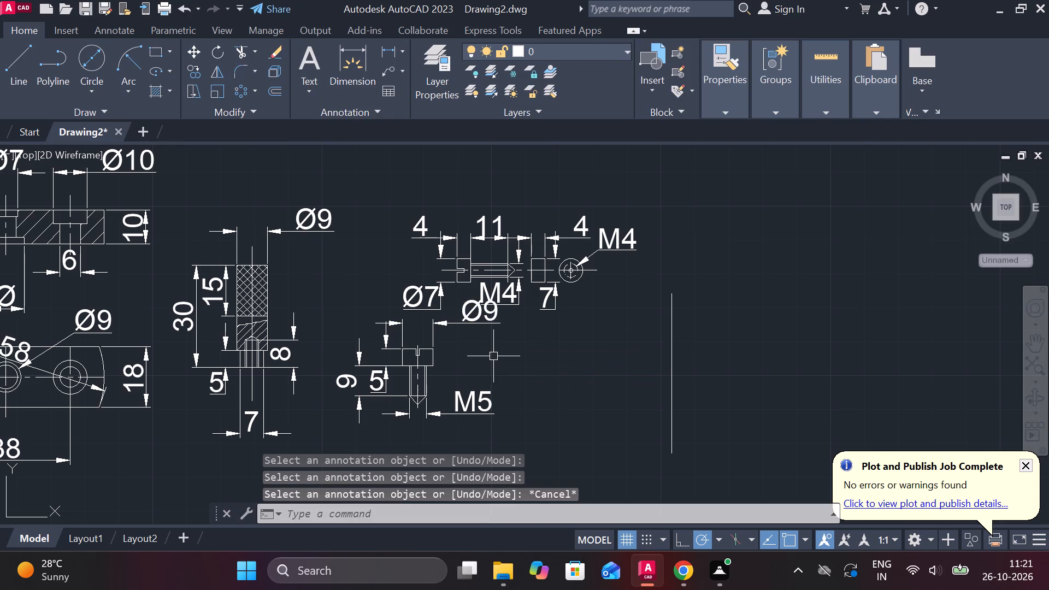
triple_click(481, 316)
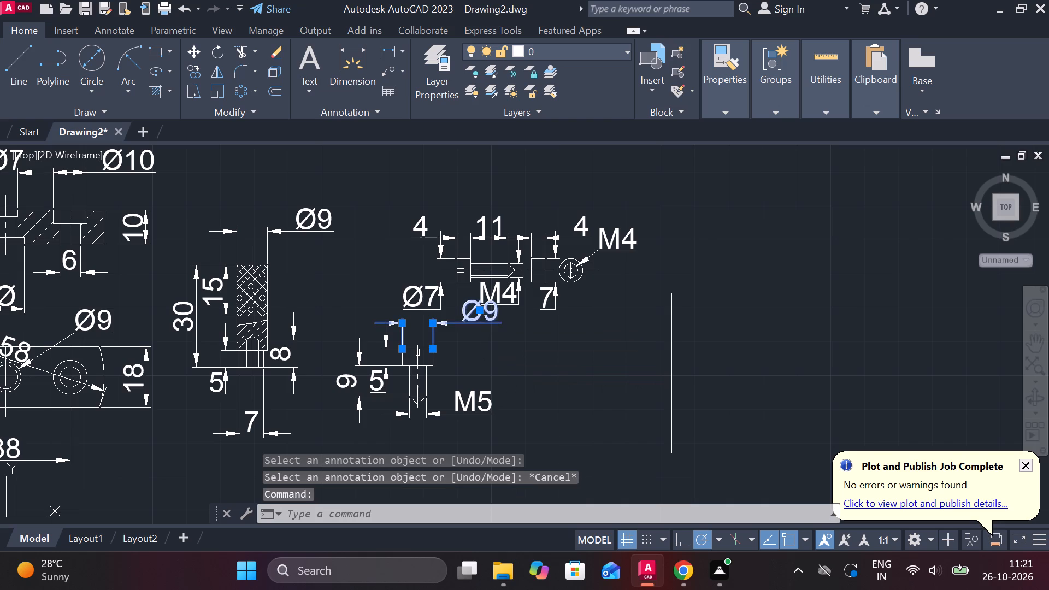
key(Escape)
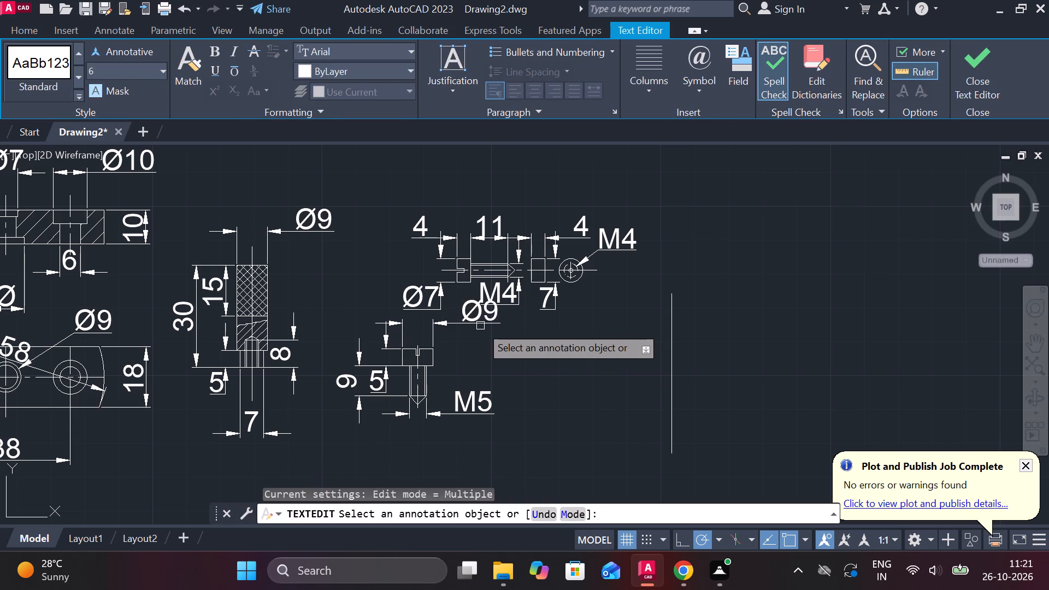
Lower the Ø9 head width dimension of the small pointed screw so it sits clear below the M4 dimension text.
key(Escape)
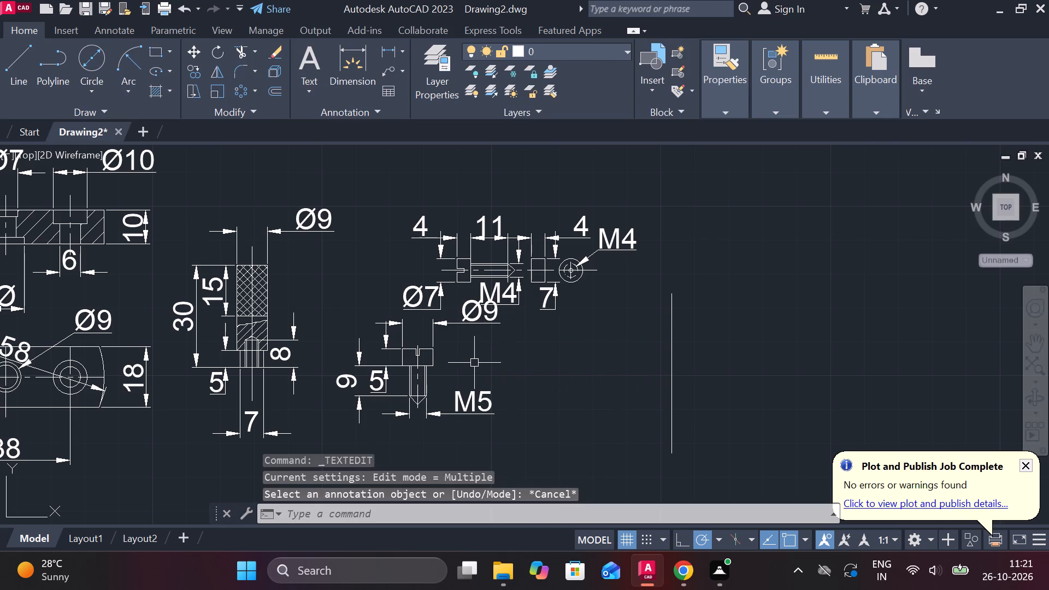
click(465, 313)
click(479, 310)
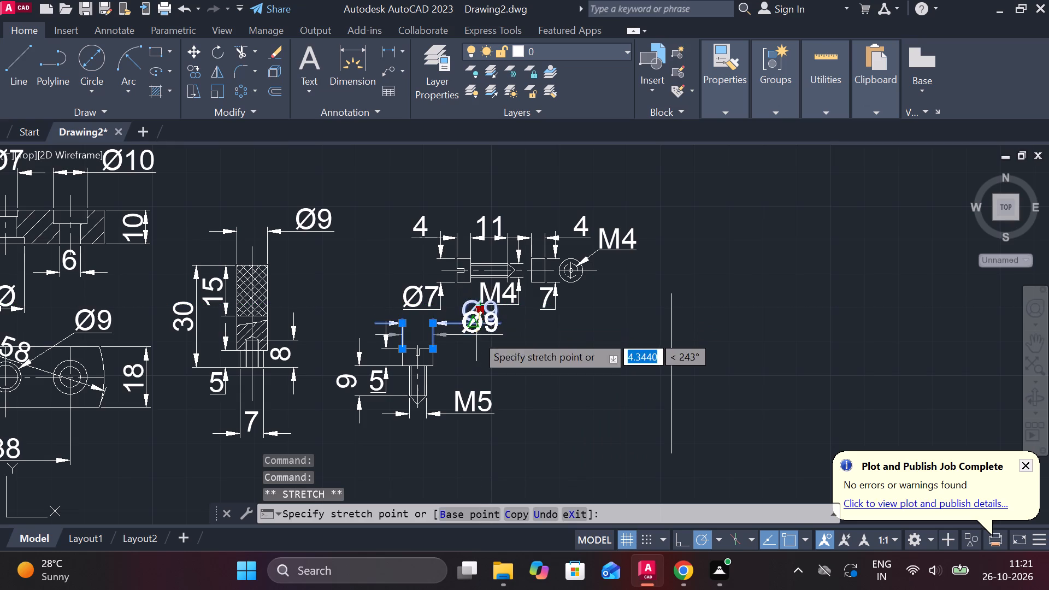
click(475, 345)
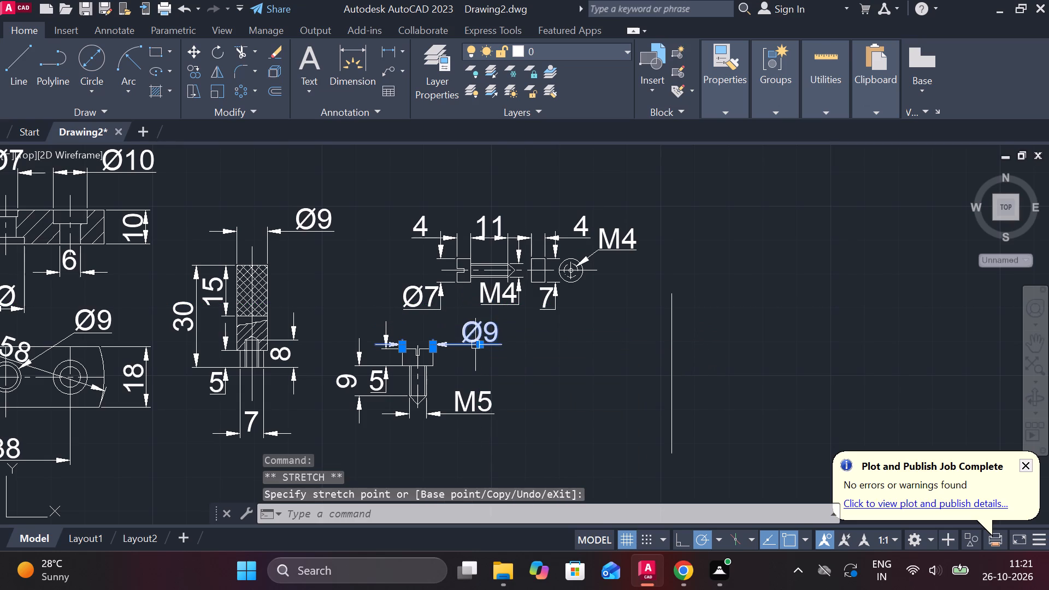
scroll(446, 347, up, 2)
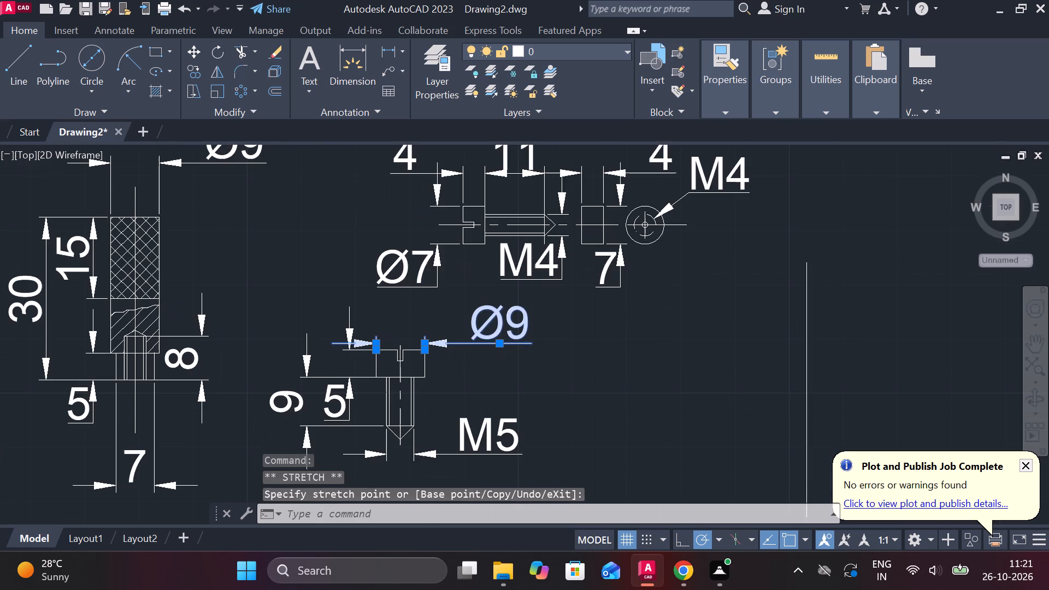
click(529, 343)
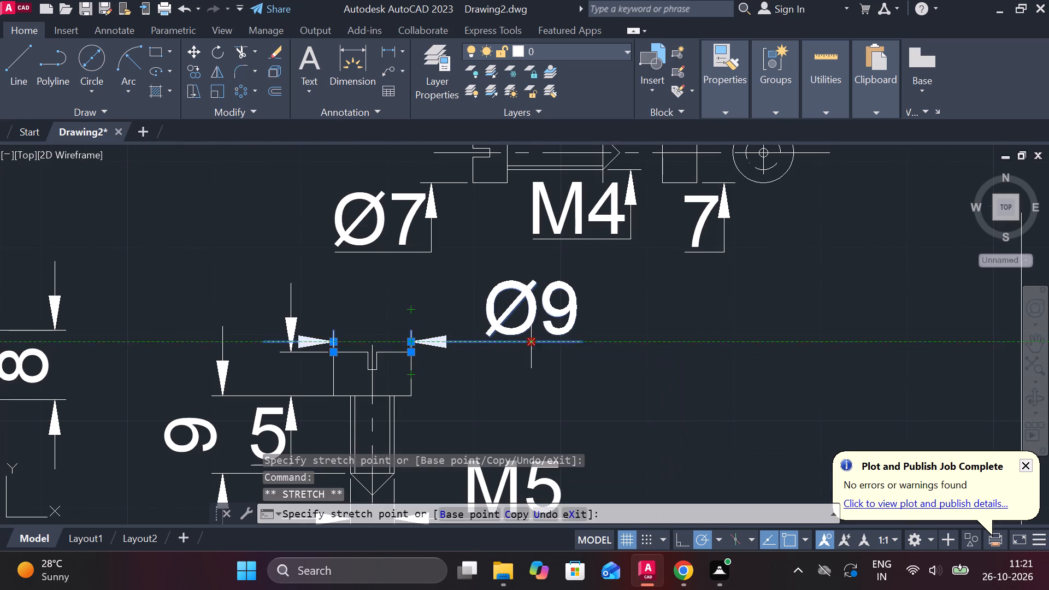
click(528, 321)
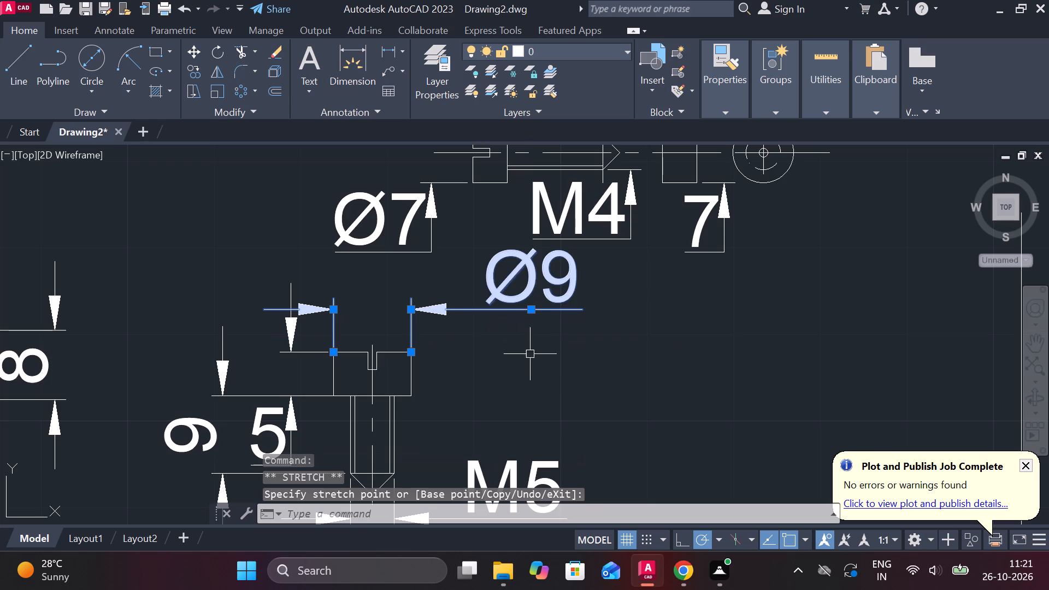
Draw a vertical line 62 units long upward from the lower end of the existing vertical line beside the screw views.
scroll(628, 323, down, 2)
scroll(787, 320, down, 1)
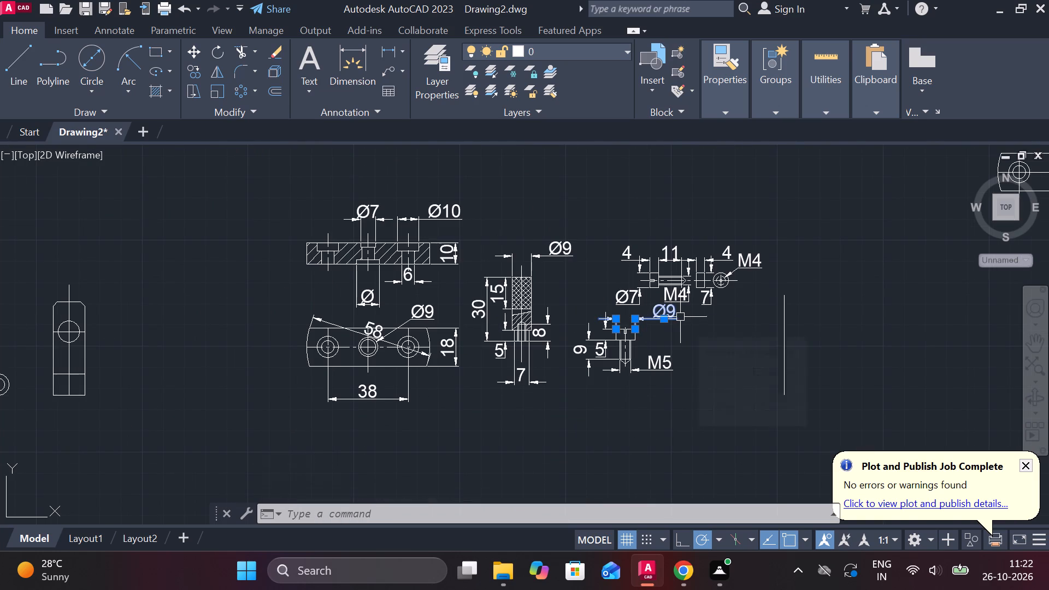
scroll(699, 320, down, 2)
scroll(750, 324, up, 4)
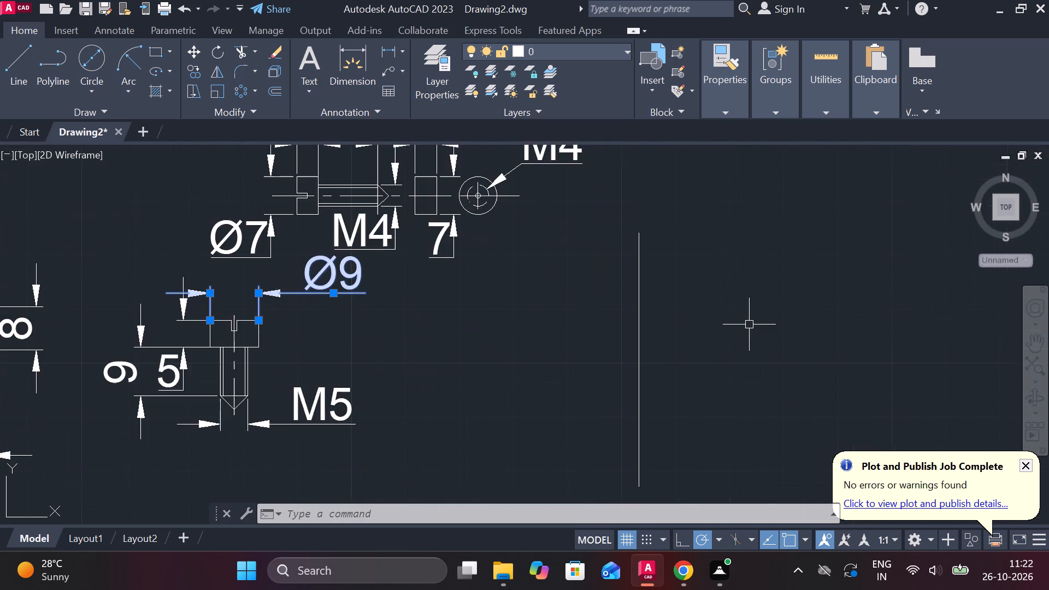
scroll(749, 324, down, 1)
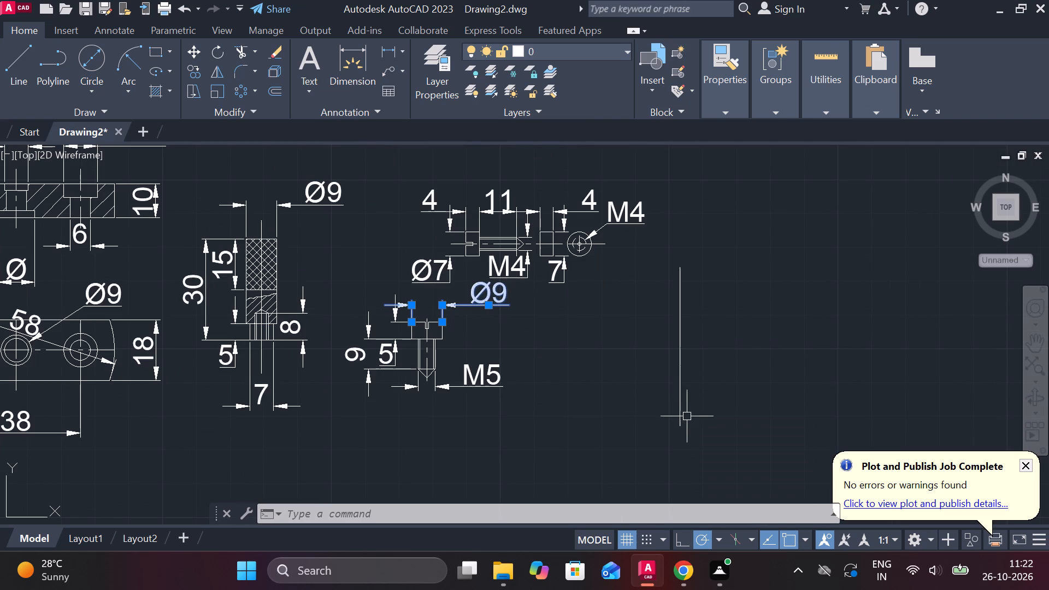
click(15, 76)
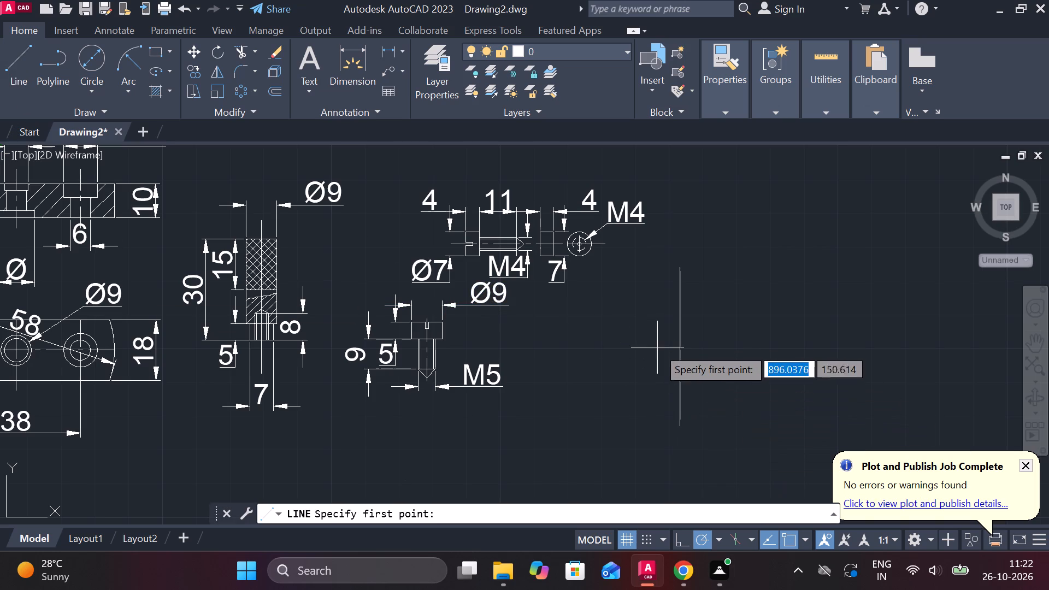
click(679, 428)
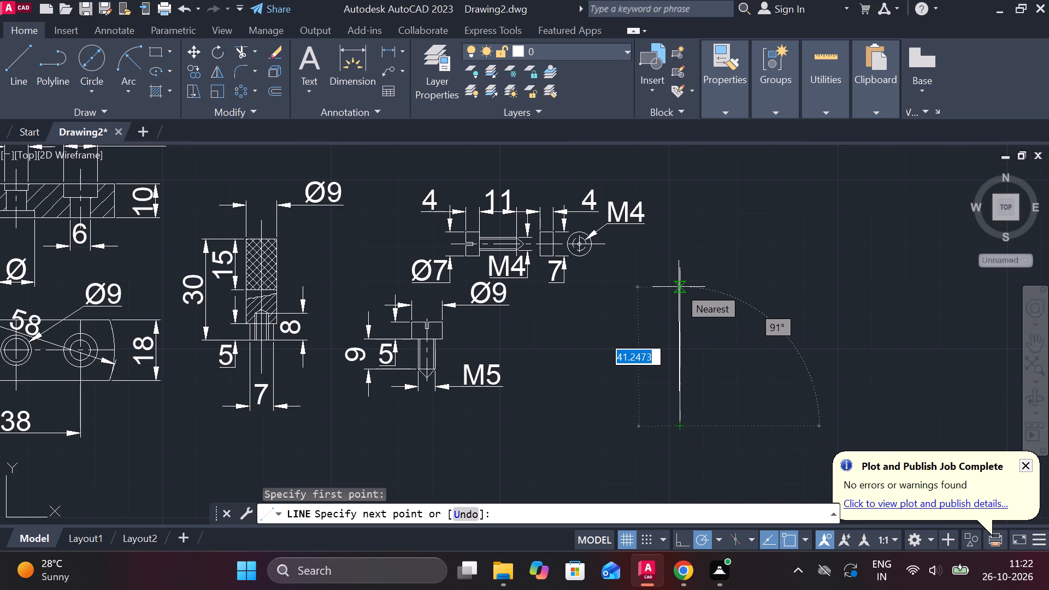
key(6)
key(2)
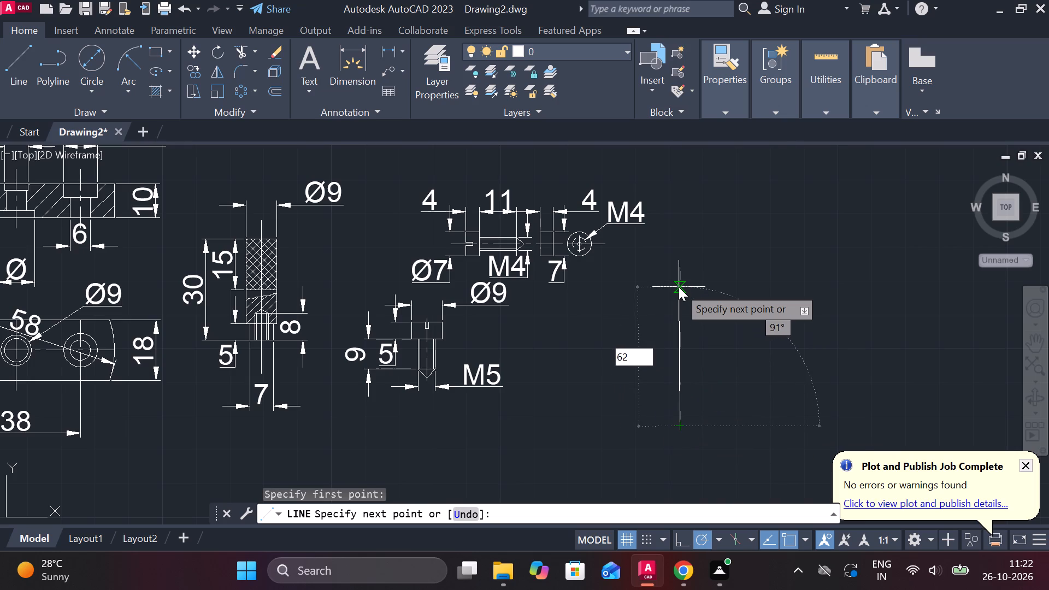
key(Return)
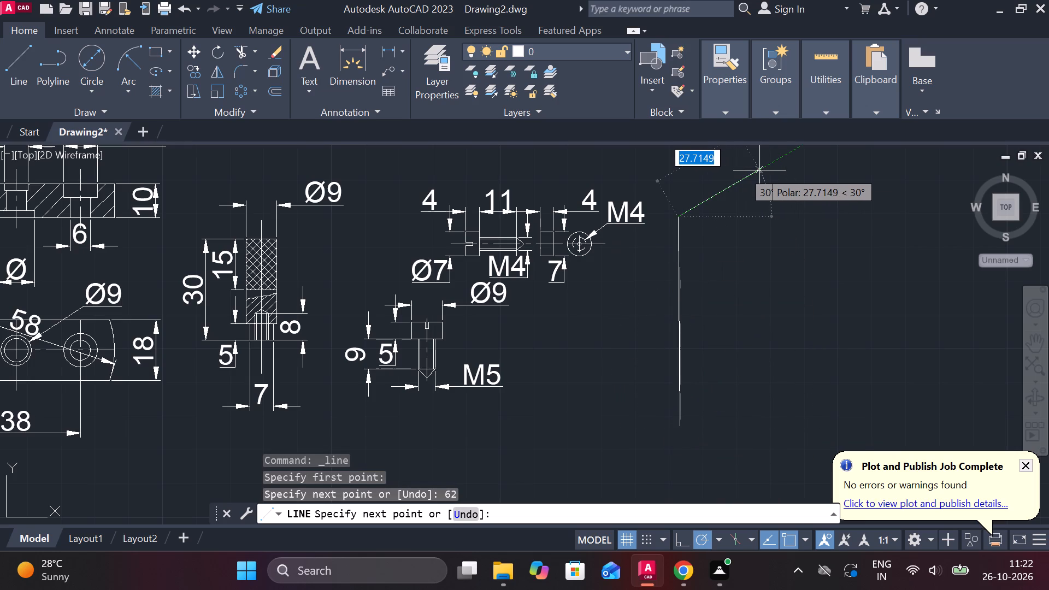
key(ctrl+z)
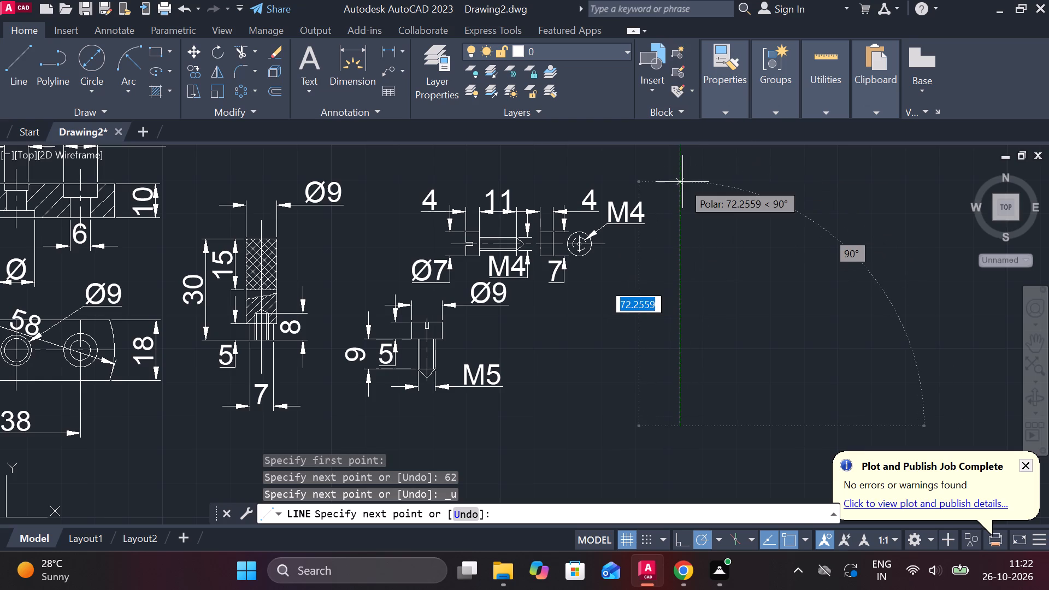
key(6)
key(2)
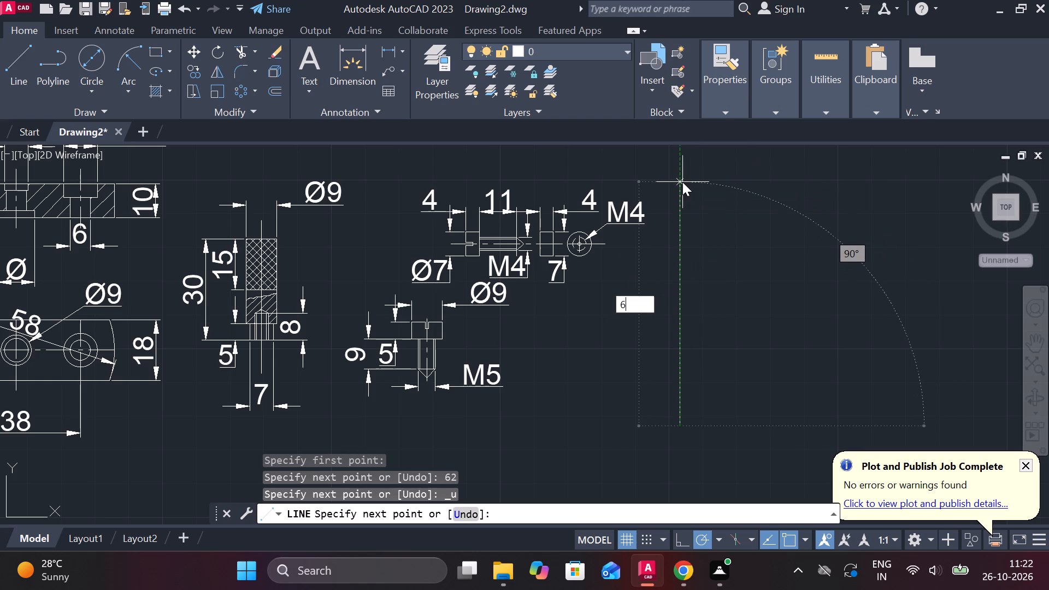
key(Return)
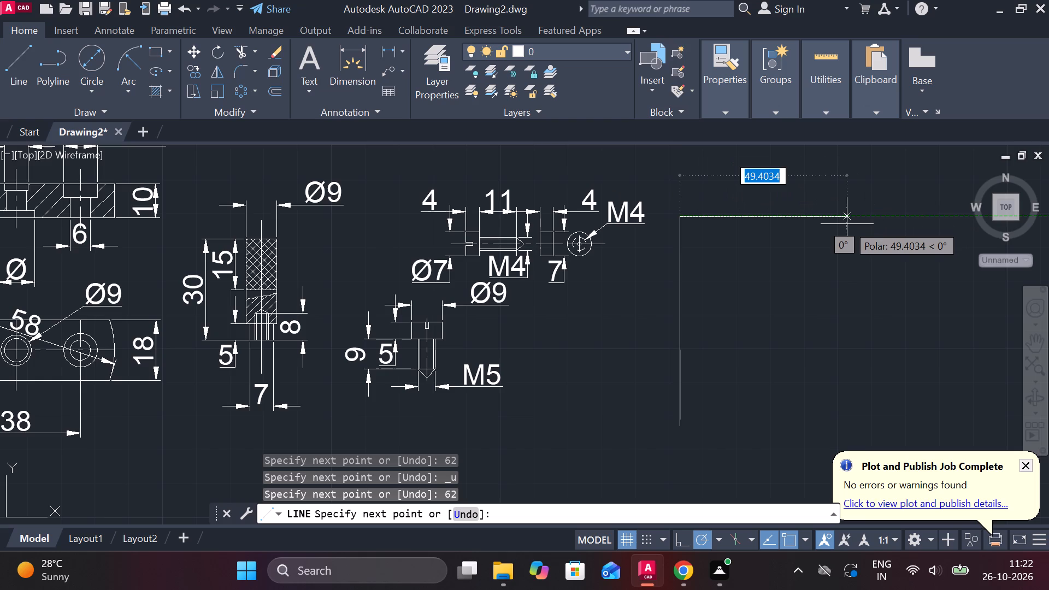
key(Escape)
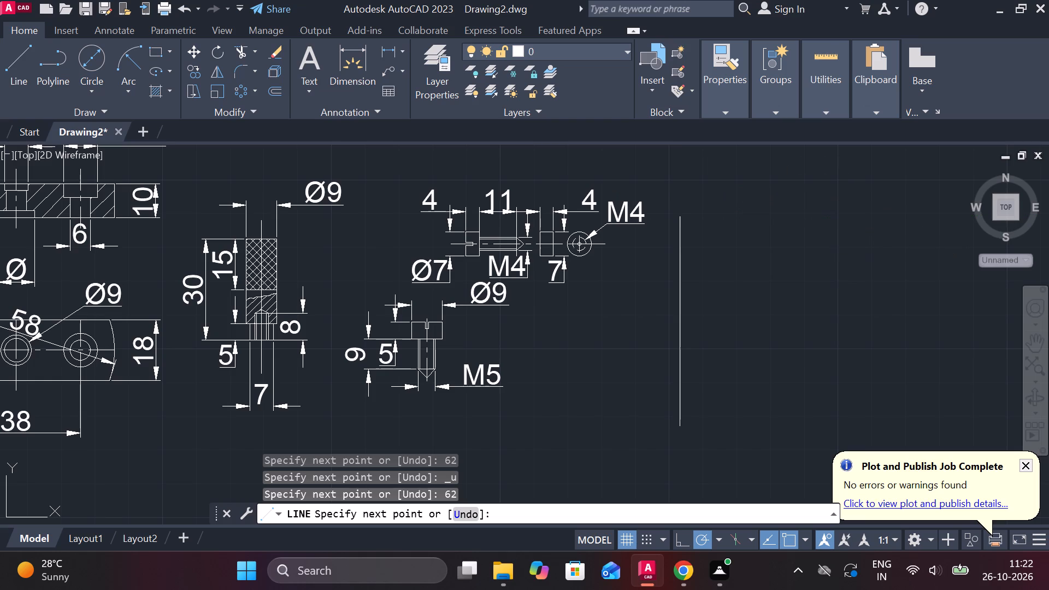
Move the 62-unit vertical line horizontally to the right, away from the shorter line it overlaps.
click(684, 317)
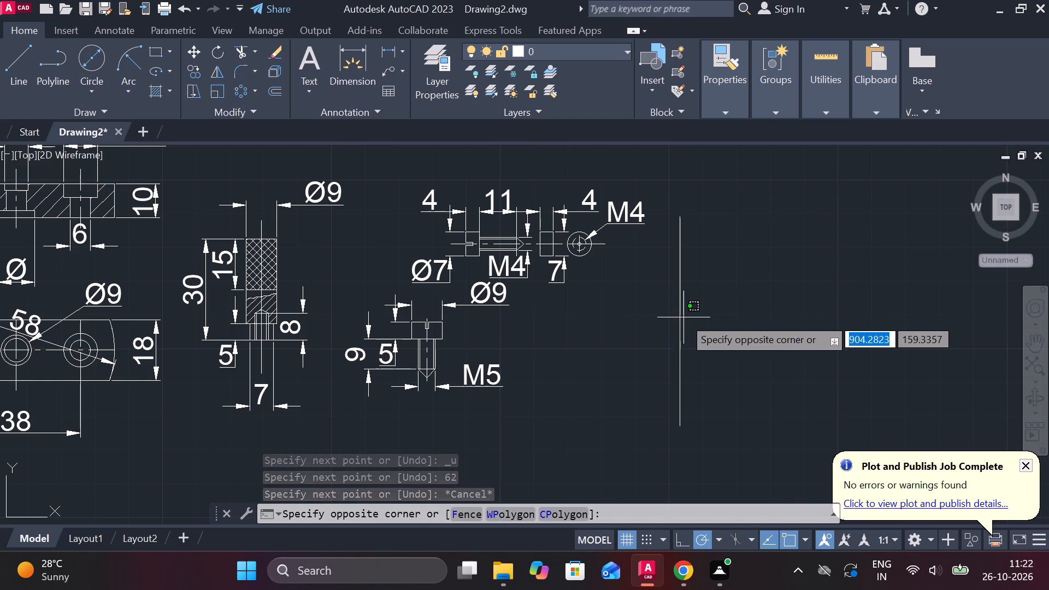
key(Escape)
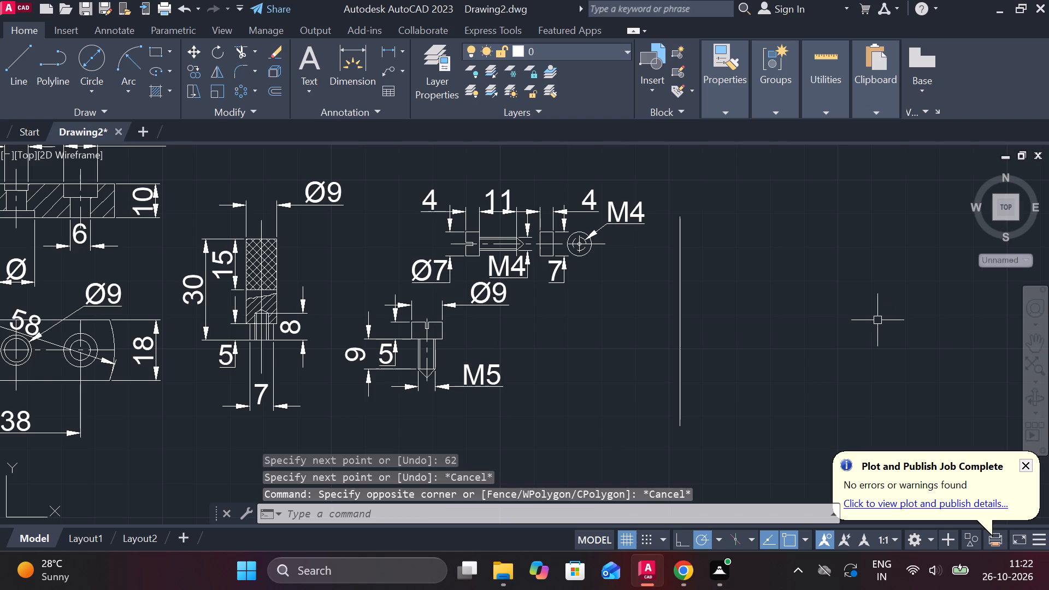
scroll(729, 326, up, 1)
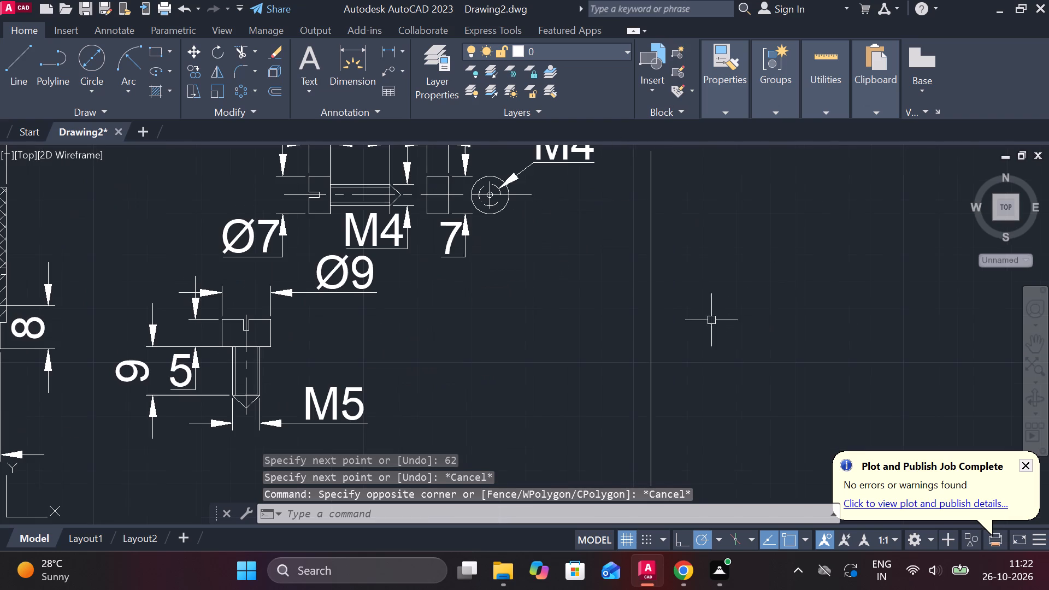
click(650, 300)
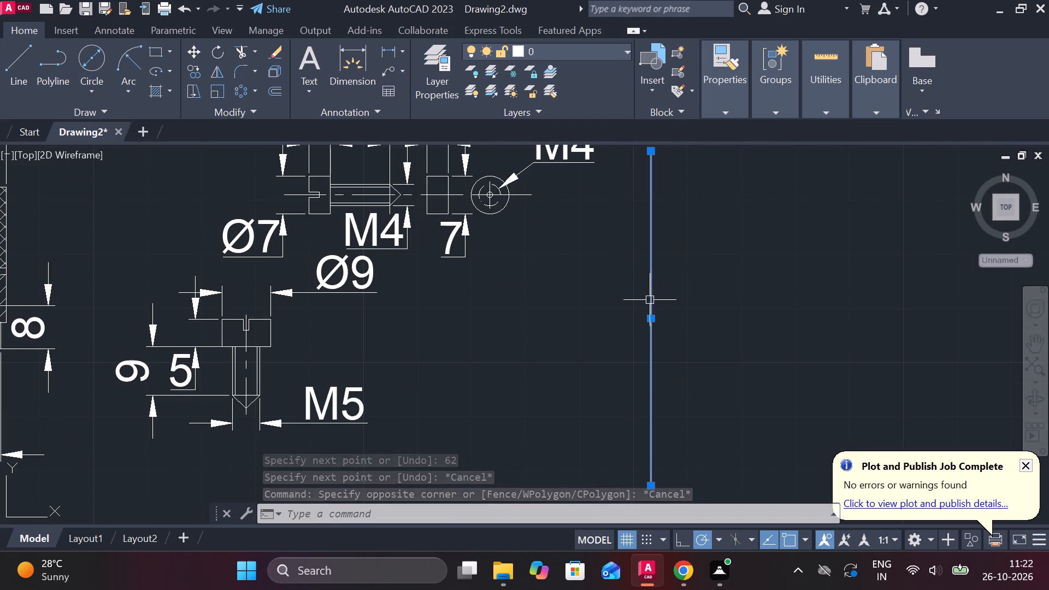
scroll(722, 304, down, 2)
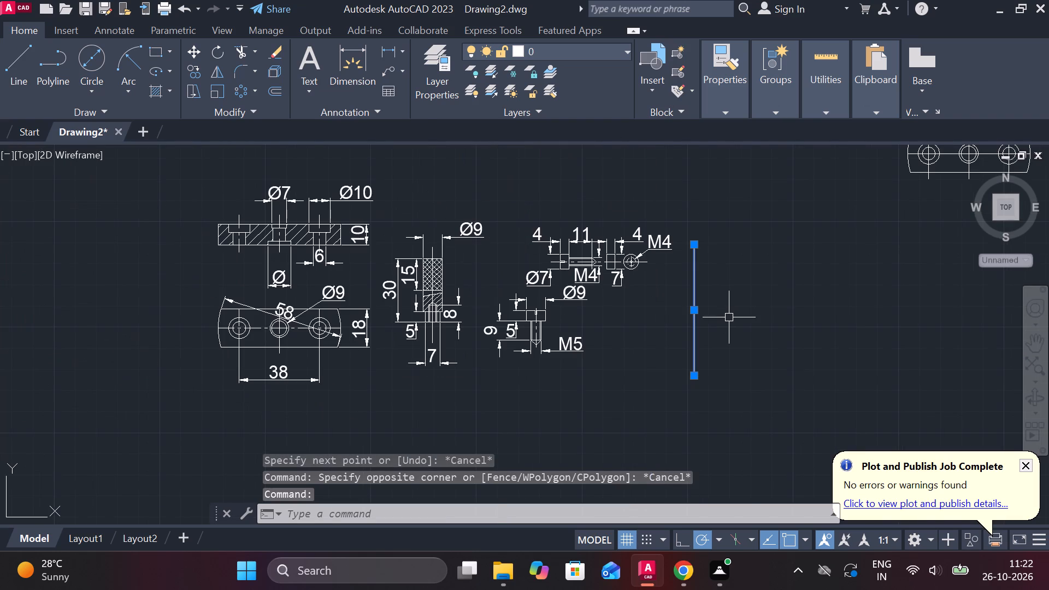
key(m)
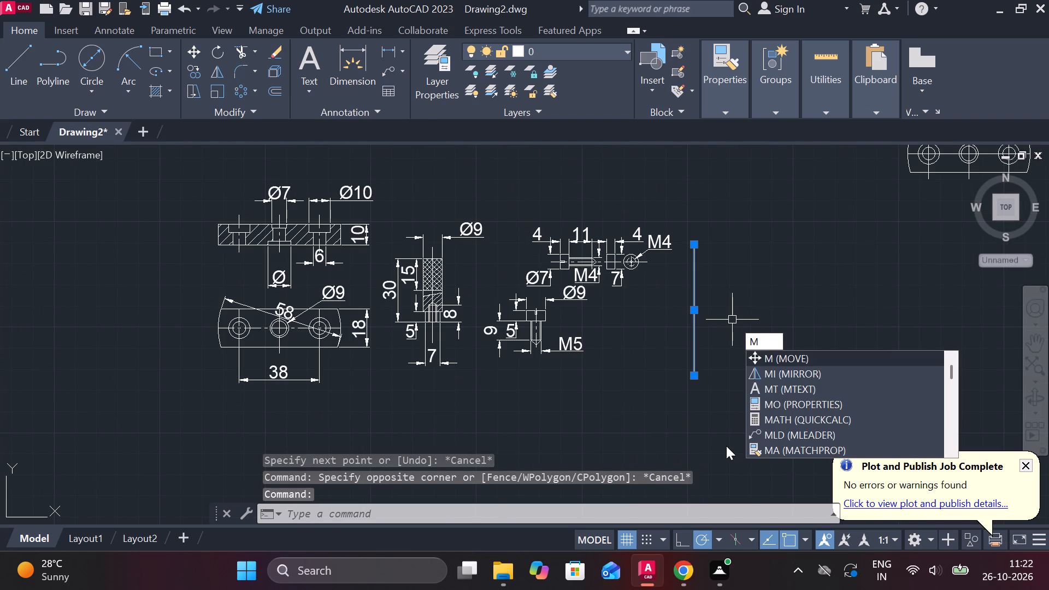
key(Return)
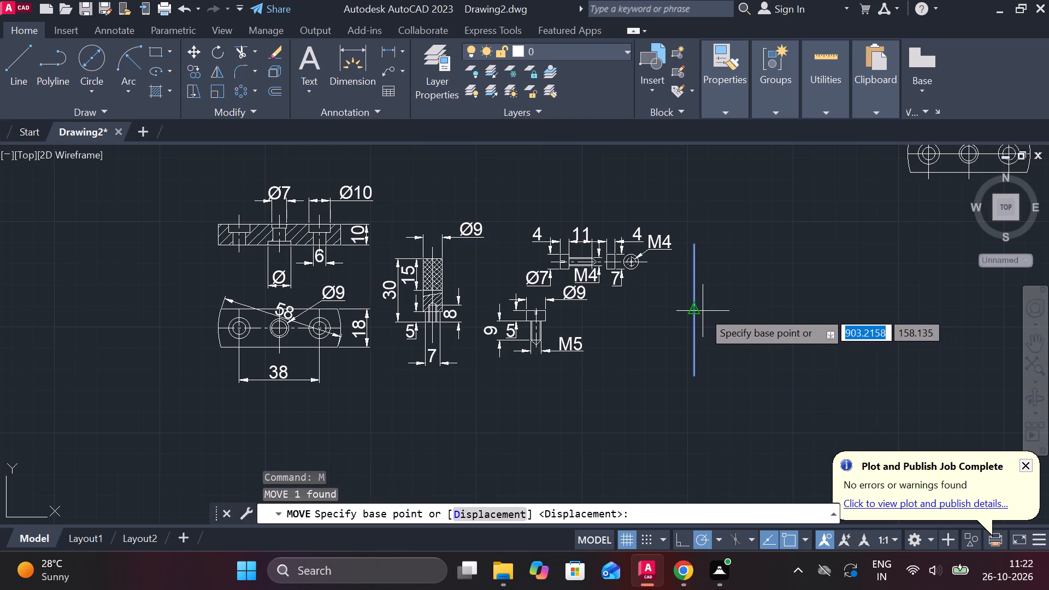
click(696, 310)
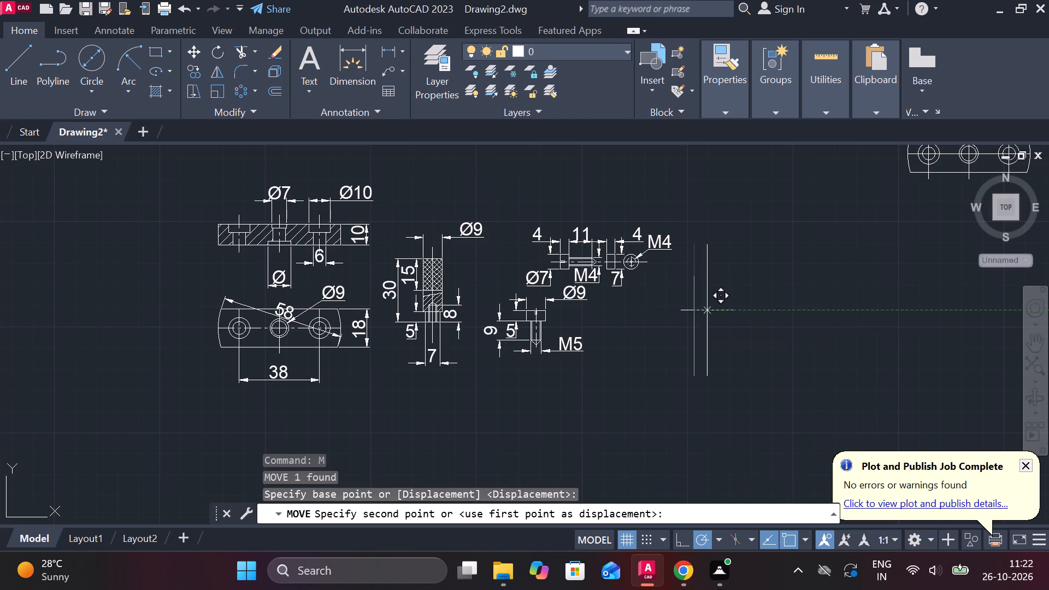
click(800, 322)
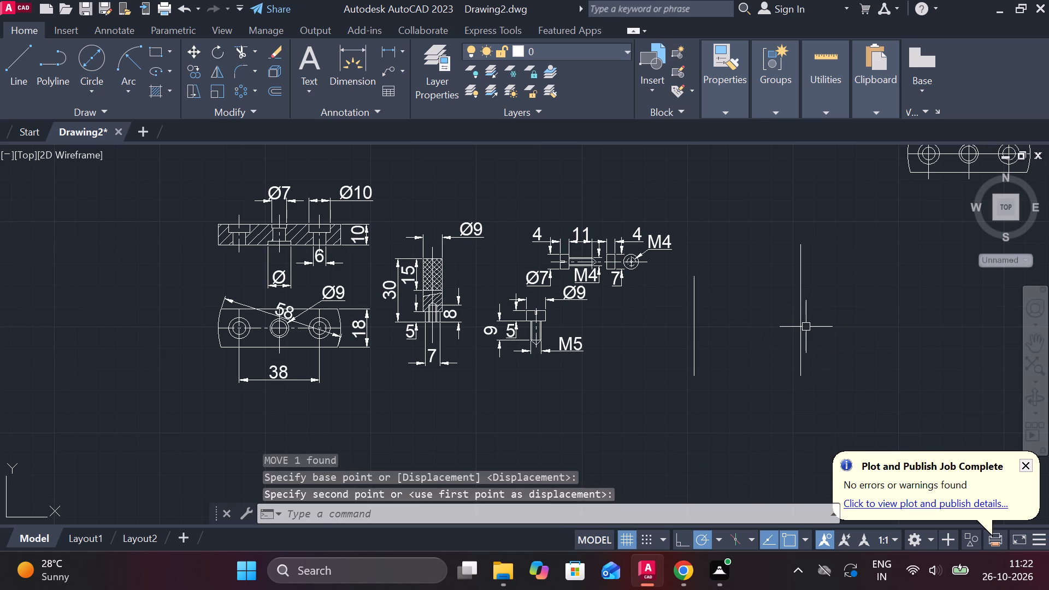
Delete the shorter vertical line nearest the screw views.
click(697, 324)
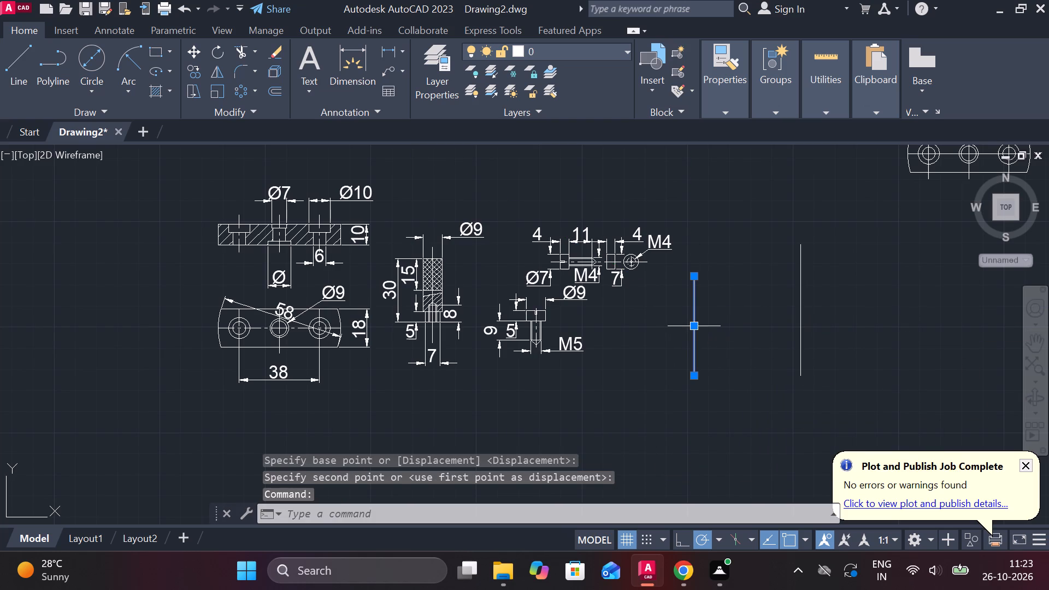
key(Delete)
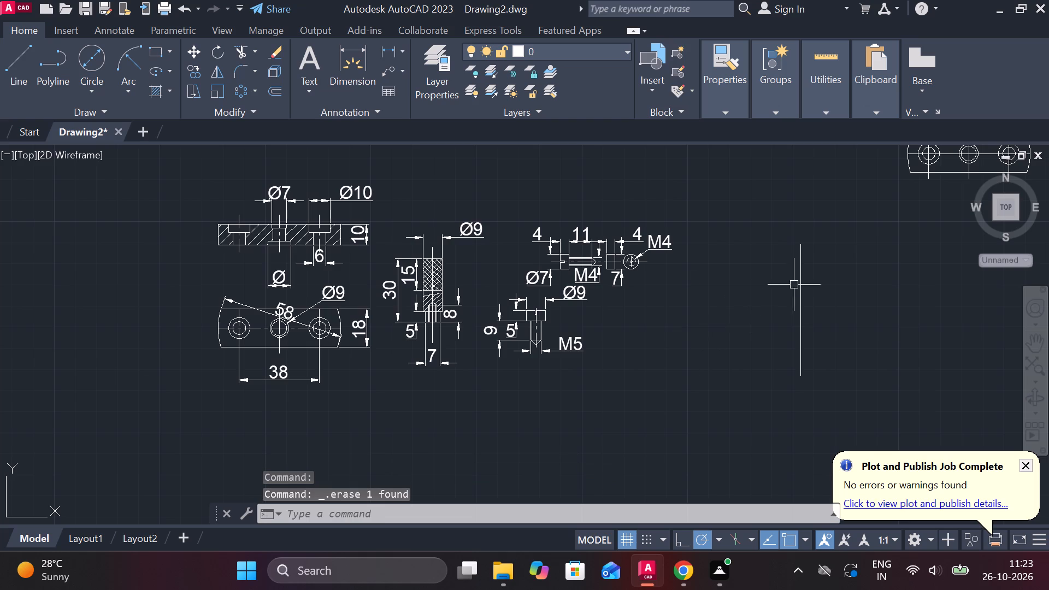
Move the remaining vertical line horizontally back to the left, closer to the M4 screw views.
scroll(829, 295, down, 2)
scroll(829, 295, up, 2)
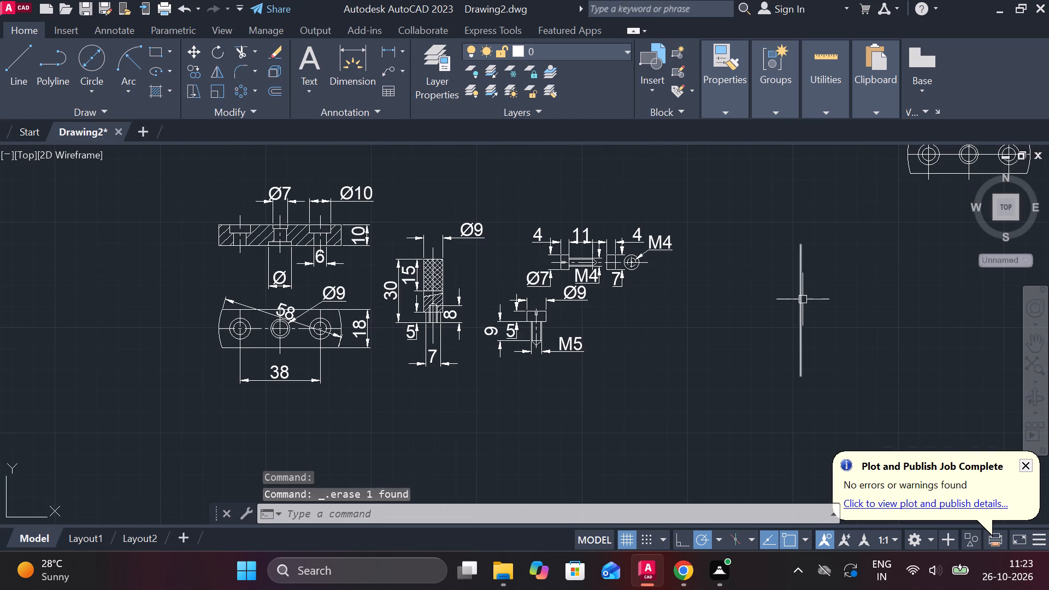
click(803, 299)
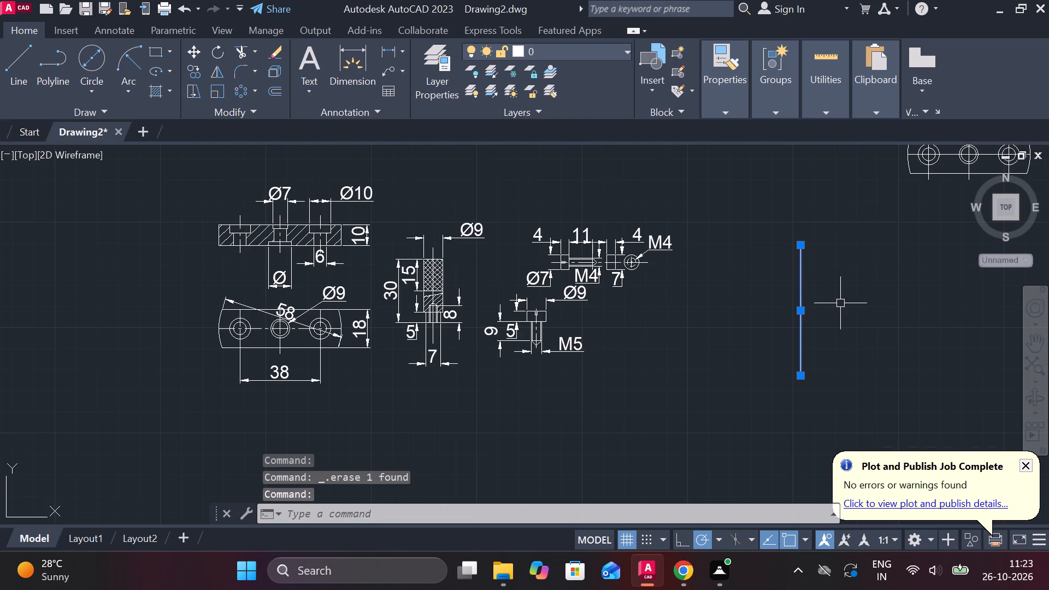
key(m)
key(Return)
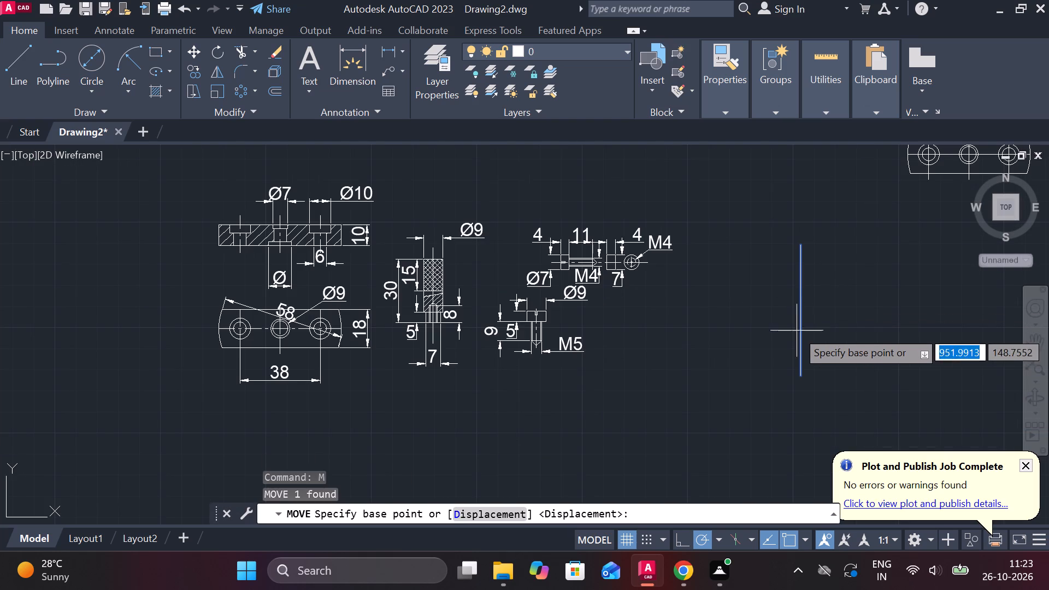
click(803, 316)
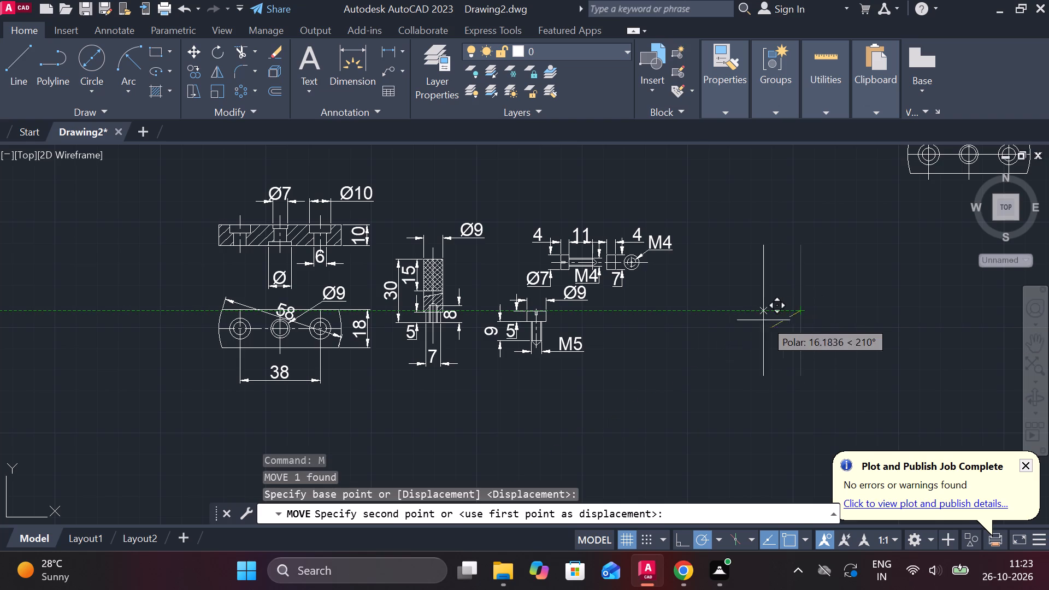
click(723, 318)
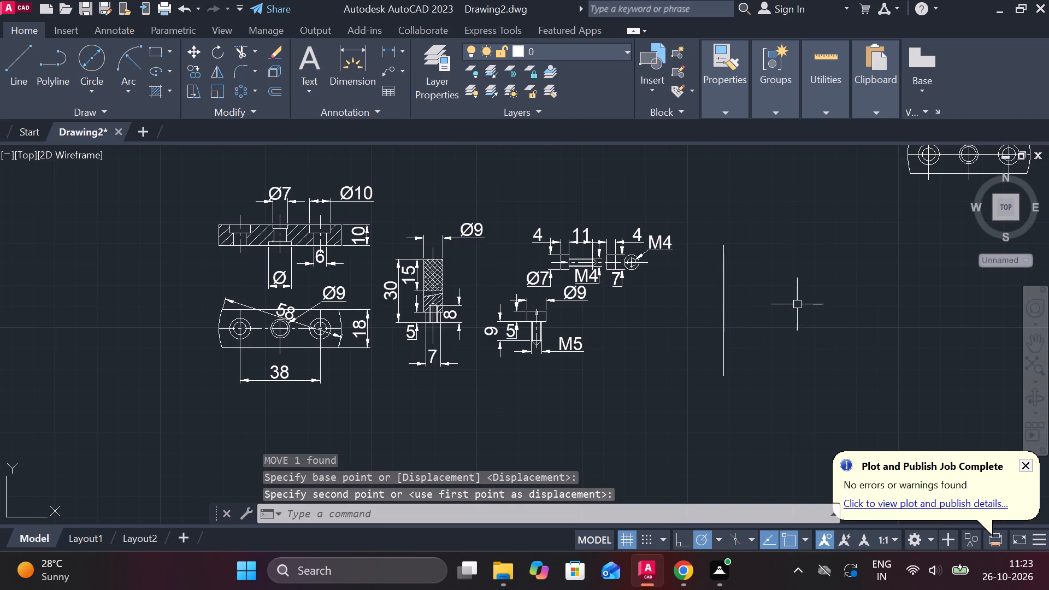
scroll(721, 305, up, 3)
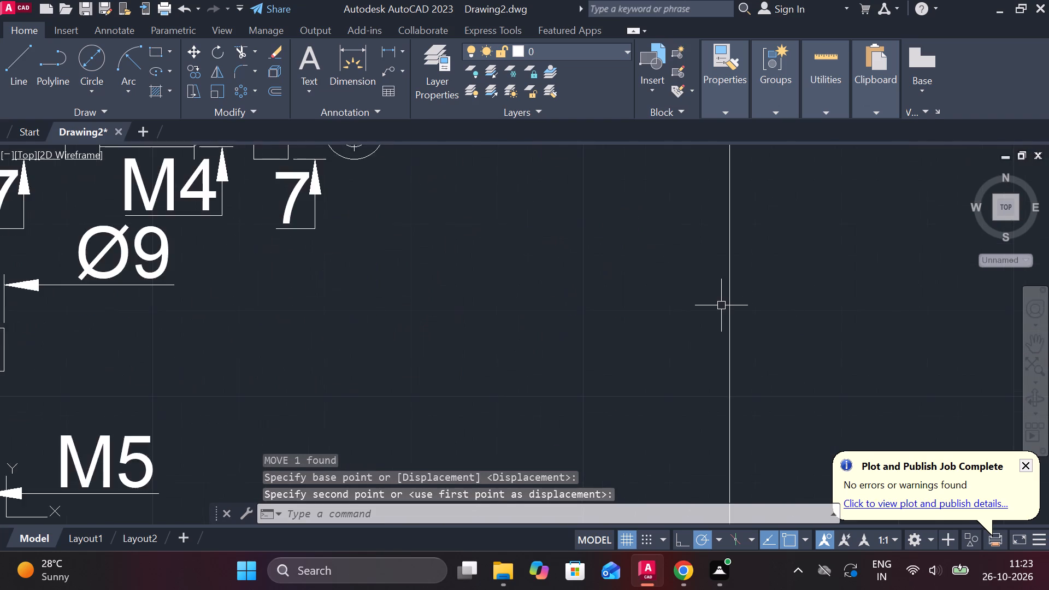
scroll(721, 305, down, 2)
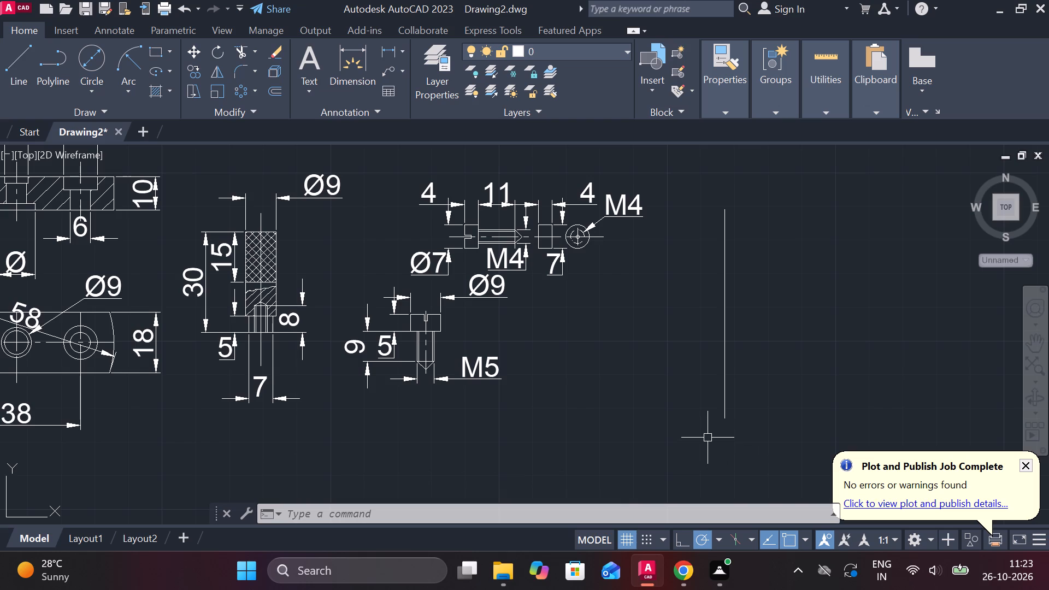
Draw a closed rectangle of lines 9 units wide and 15 high, centred on the lower end of the 62-unit vertical line.
click(17, 79)
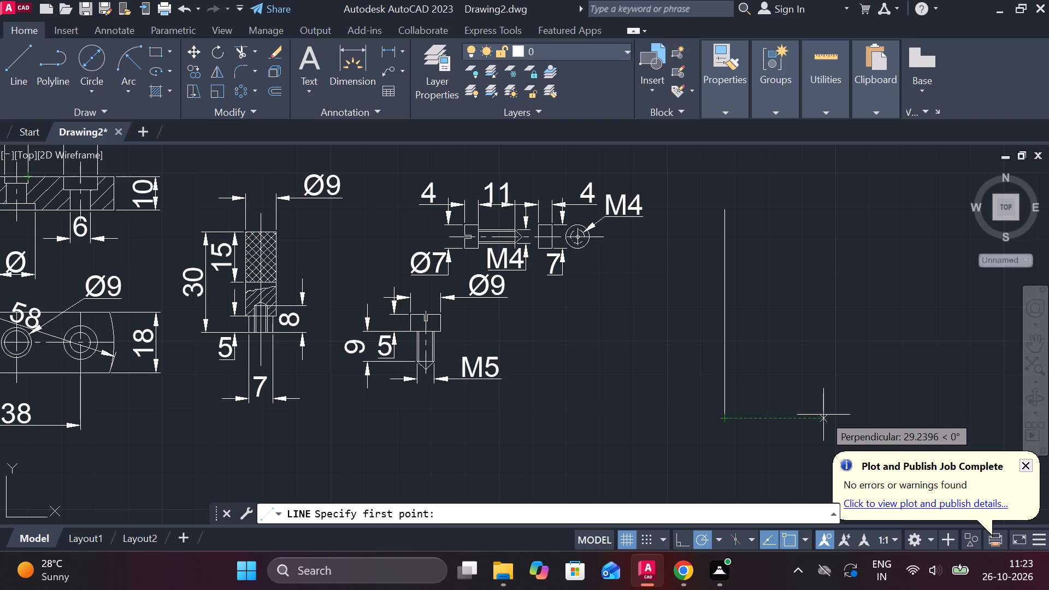
key(4)
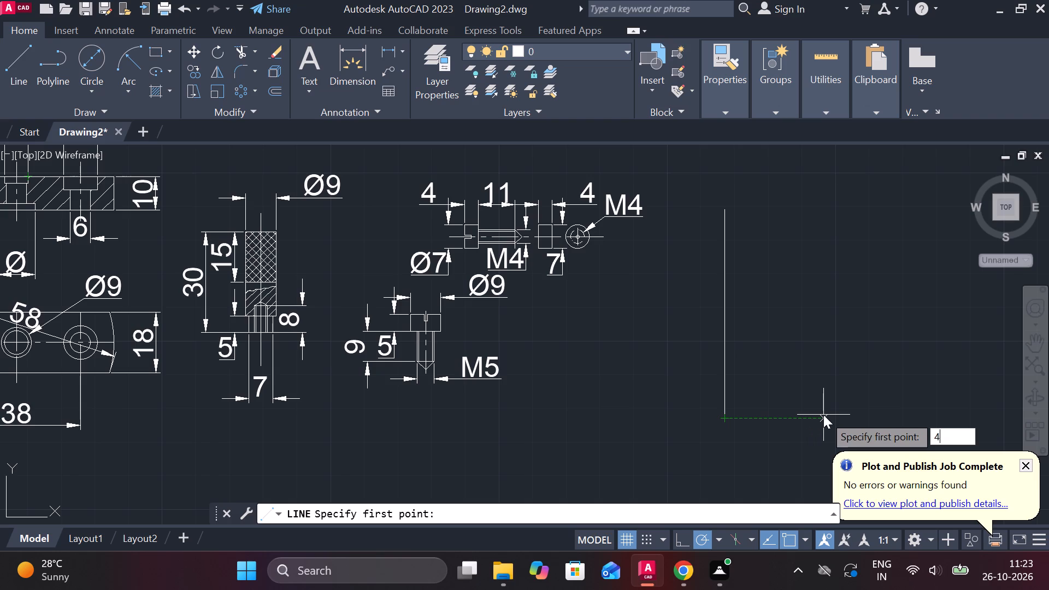
key(period)
key(5)
key(Return)
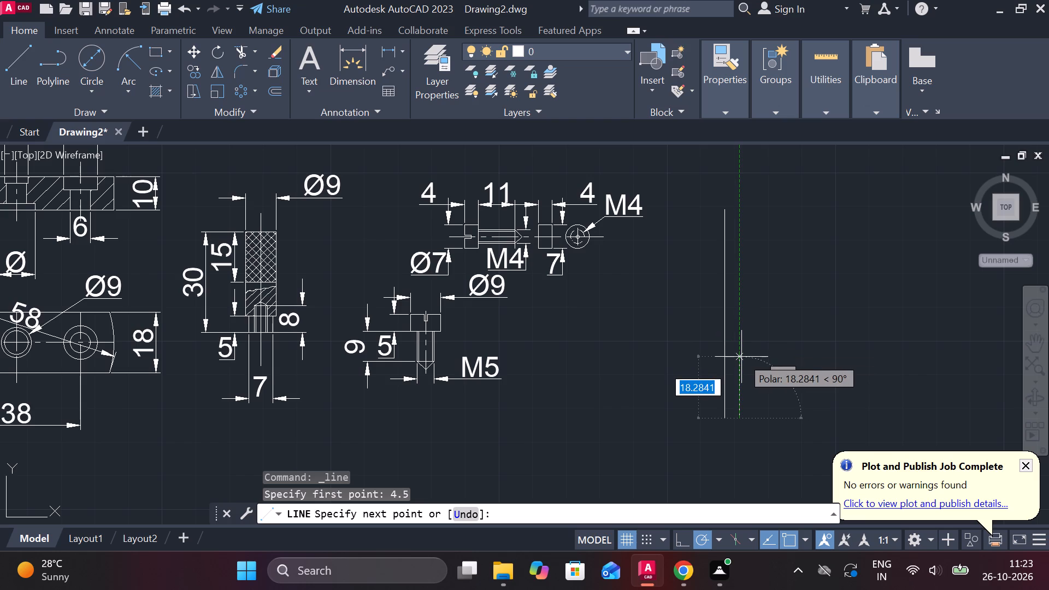
key(1)
key(5)
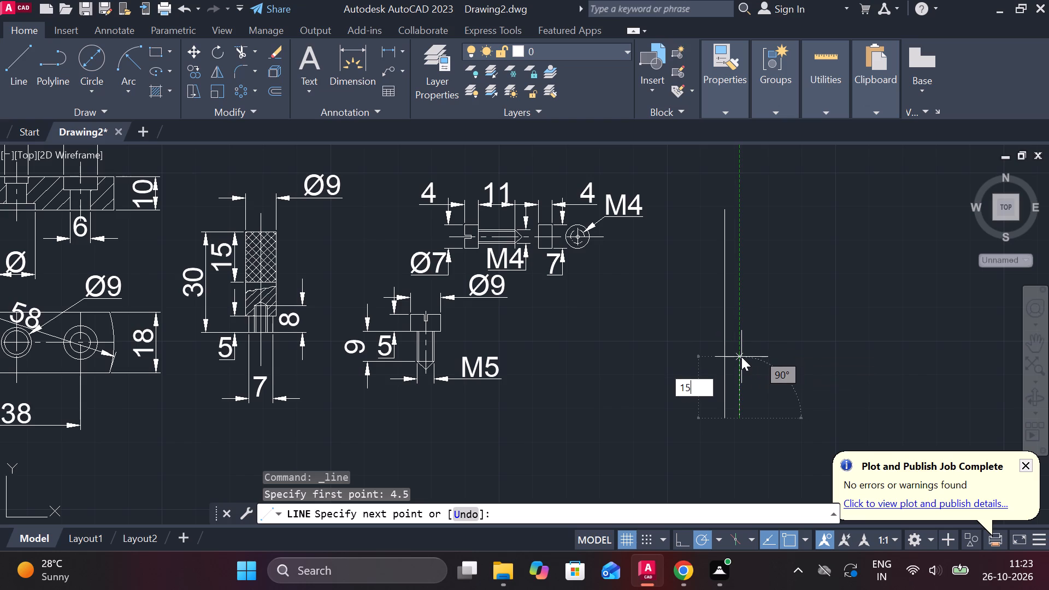
key(Return)
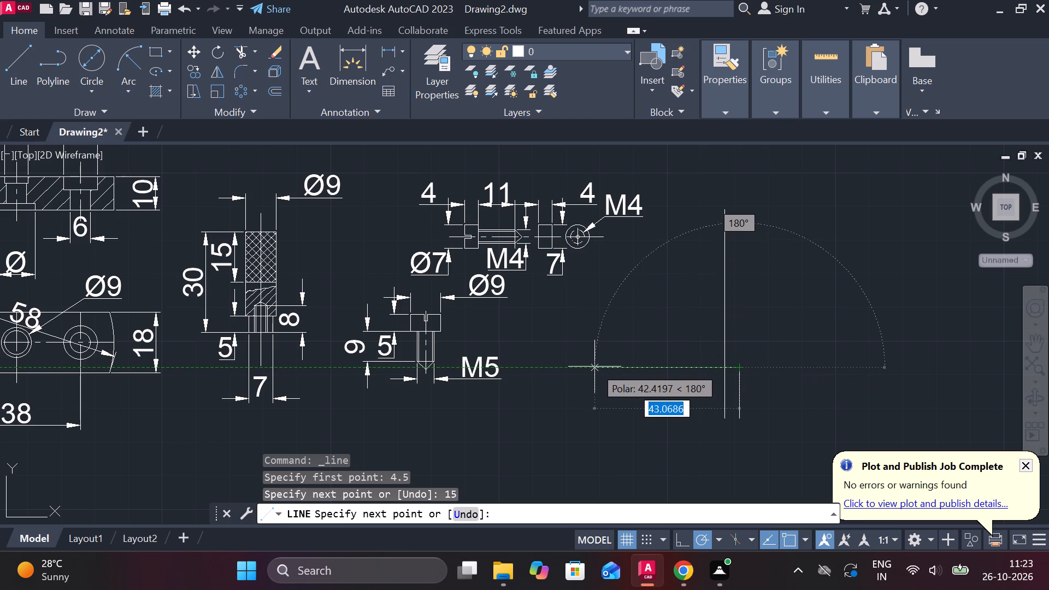
key(9)
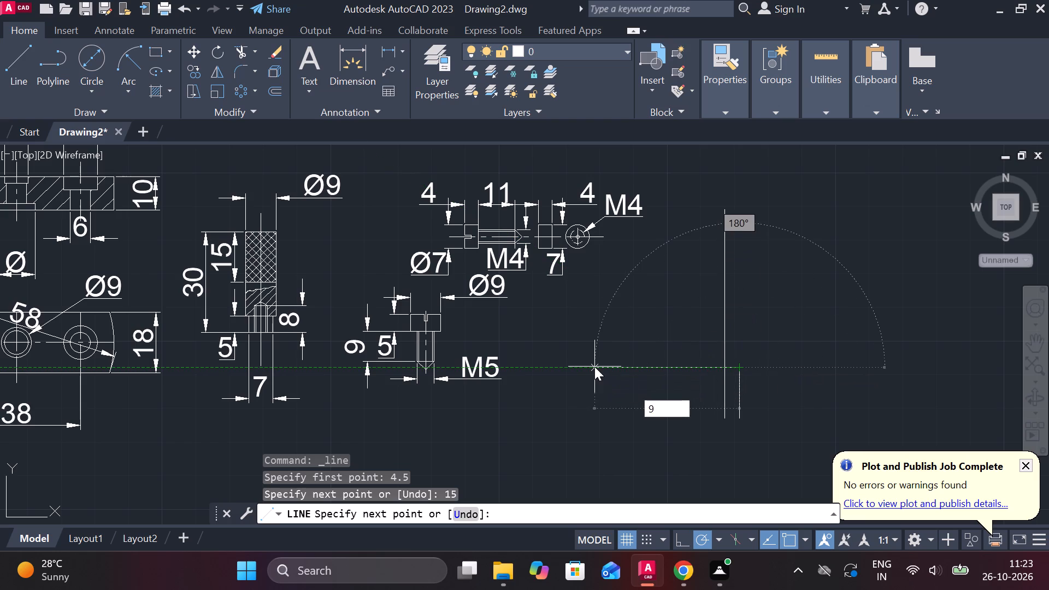
key(Return)
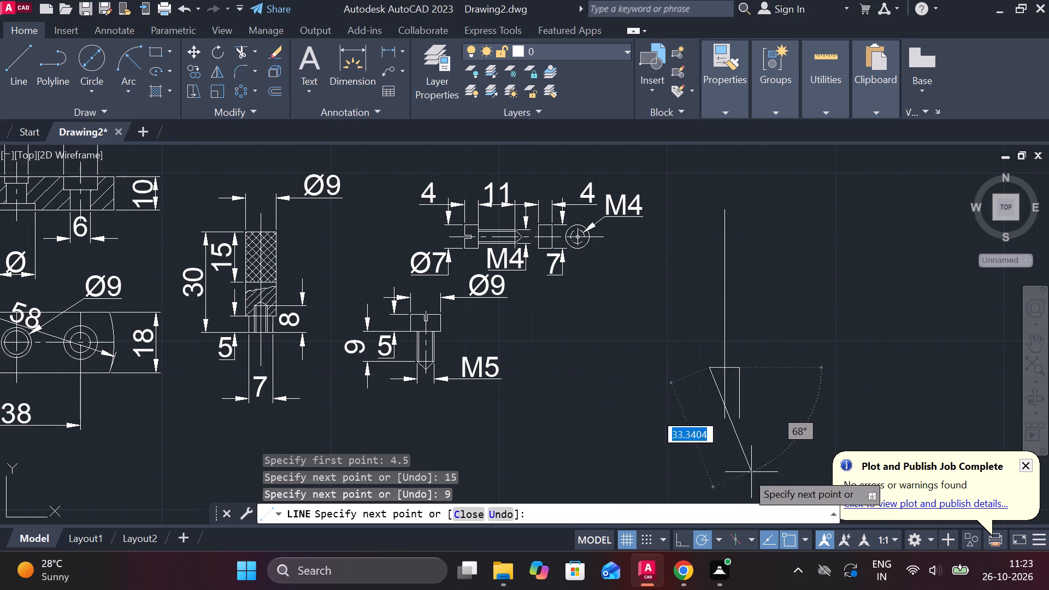
key(1)
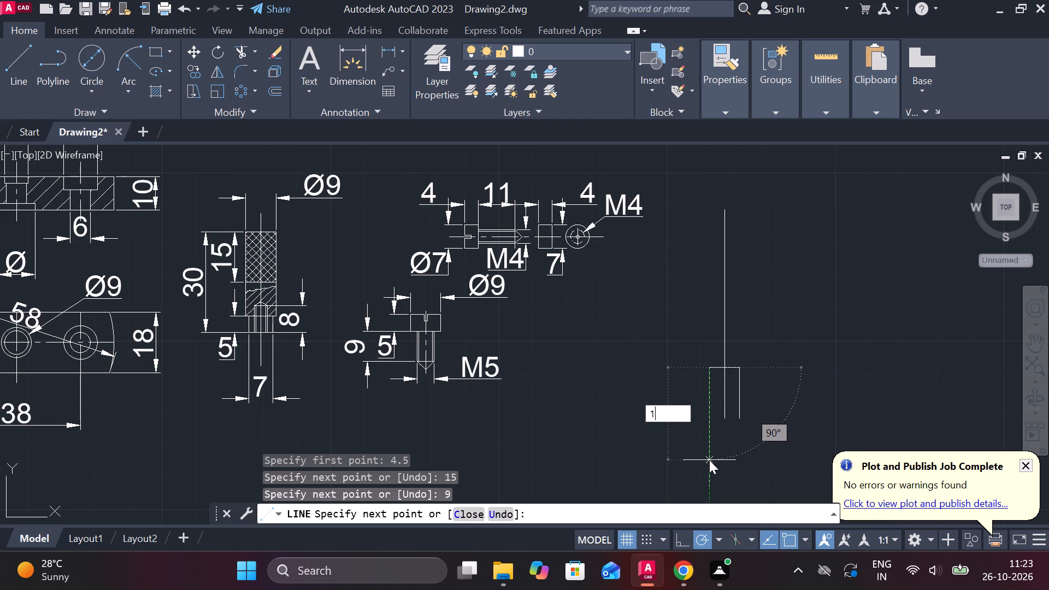
key(5)
key(Return)
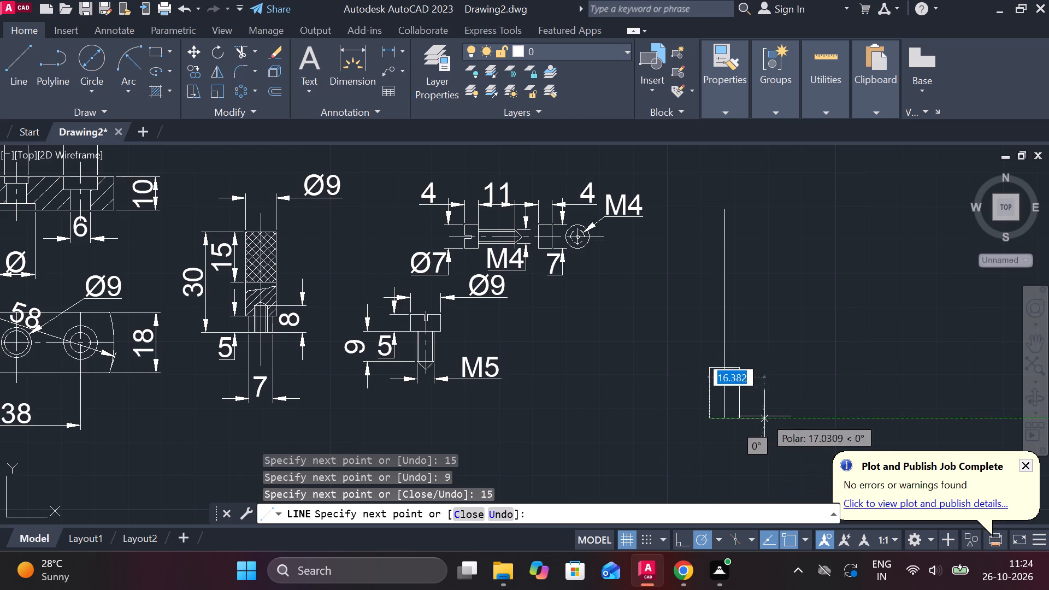
click(748, 420)
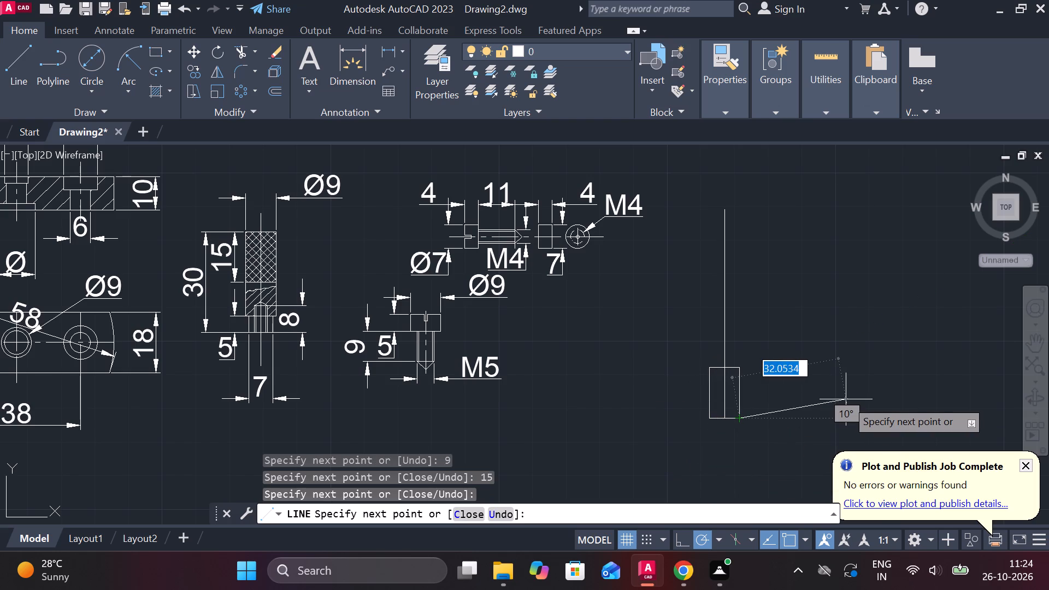
key(Escape)
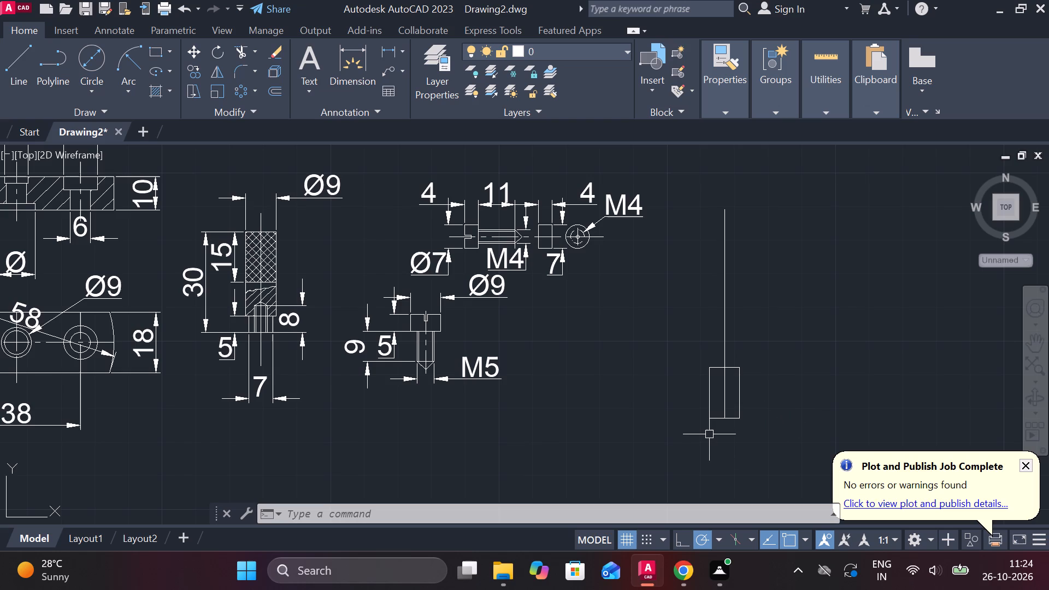
Draw a 15-unit vertical line 8 units right of the centre line's lower end, and join its top to the rectangle's upper corner.
scroll(718, 435, up, 2)
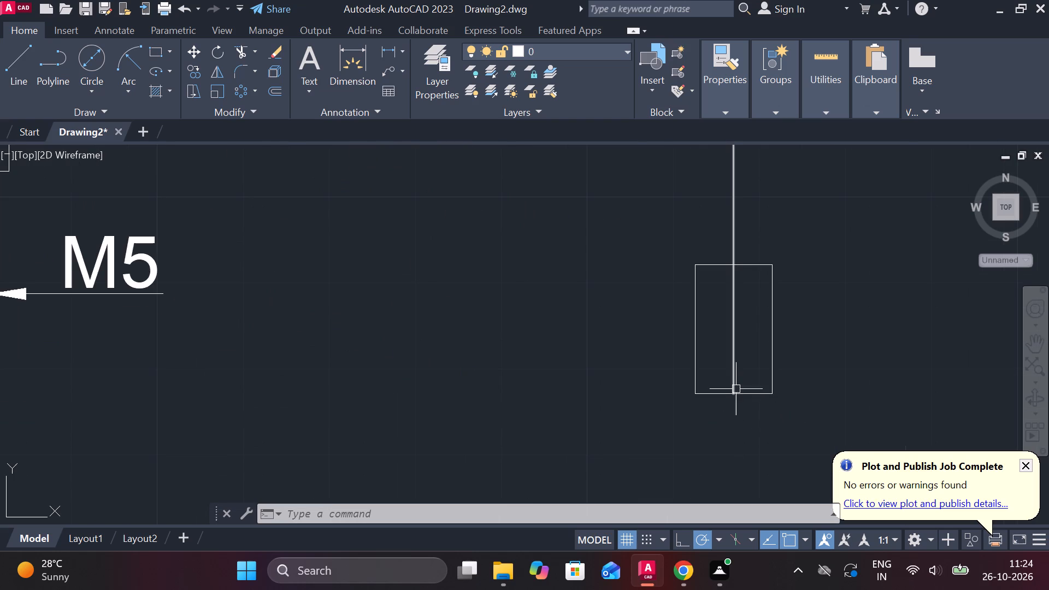
click(22, 61)
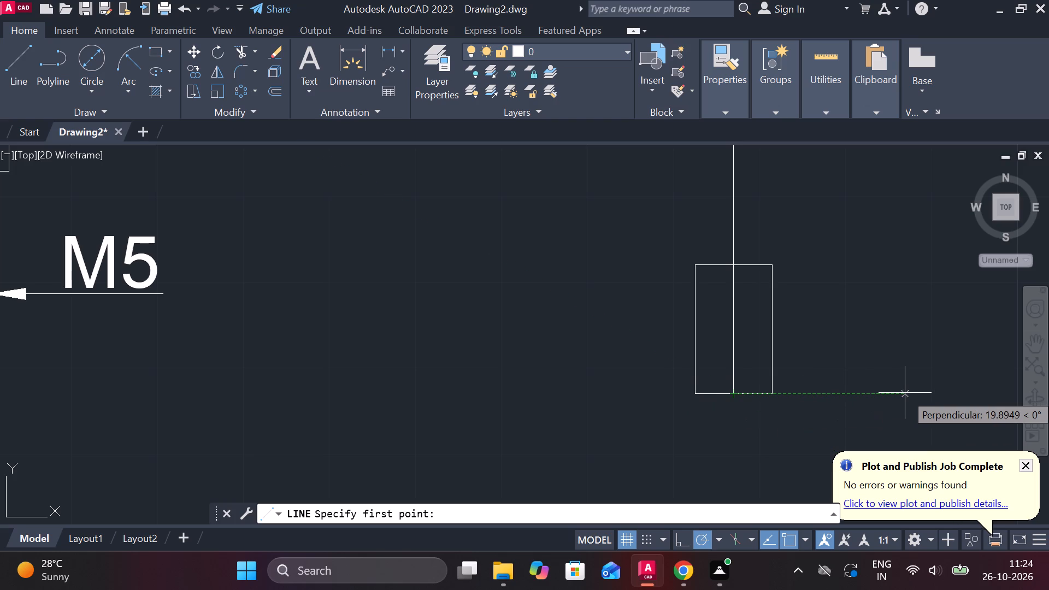
key(8)
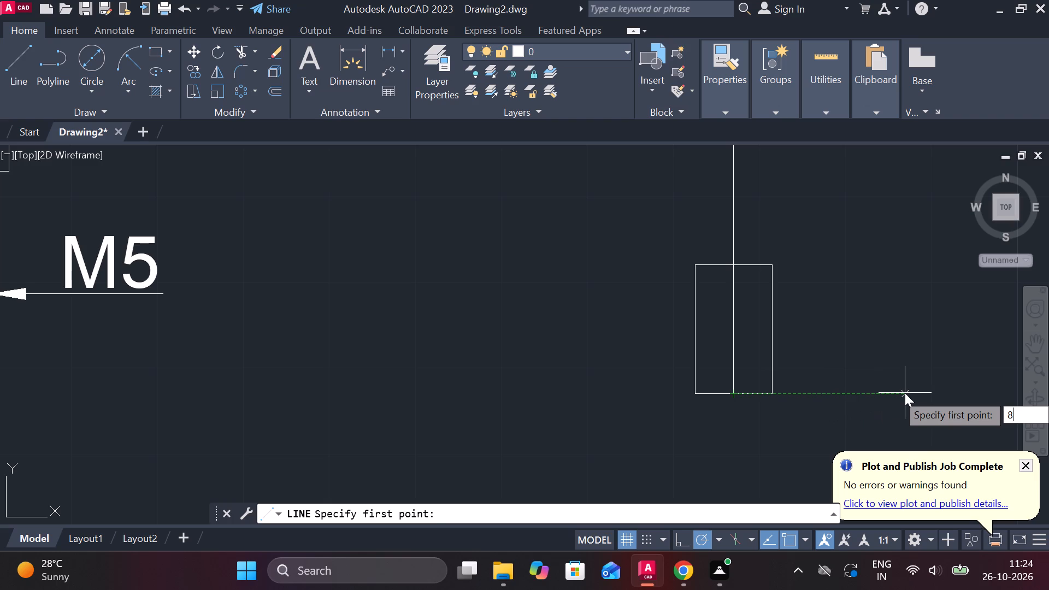
key(Return)
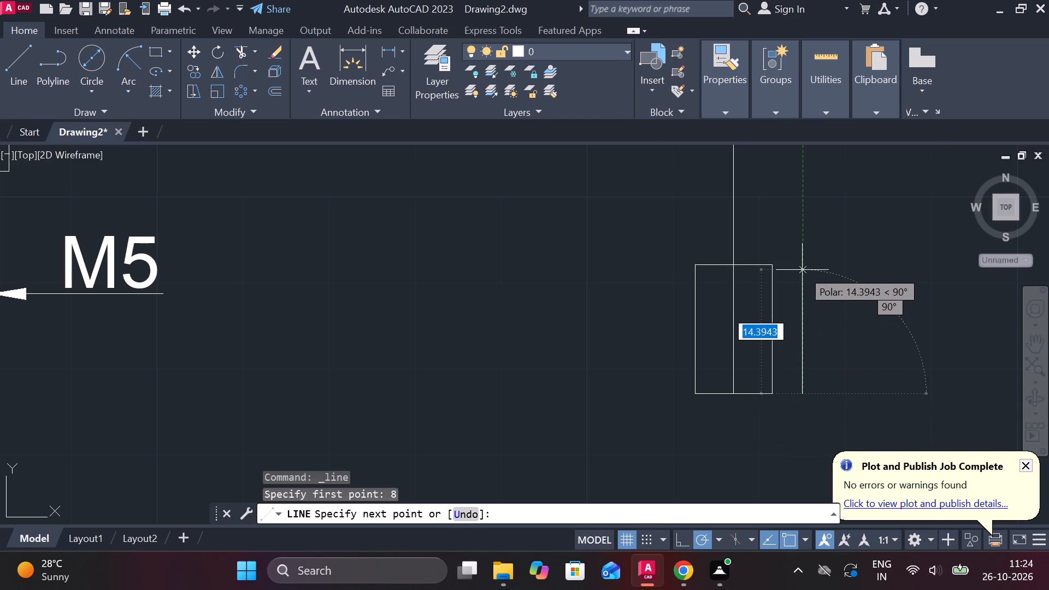
key(1)
key(5)
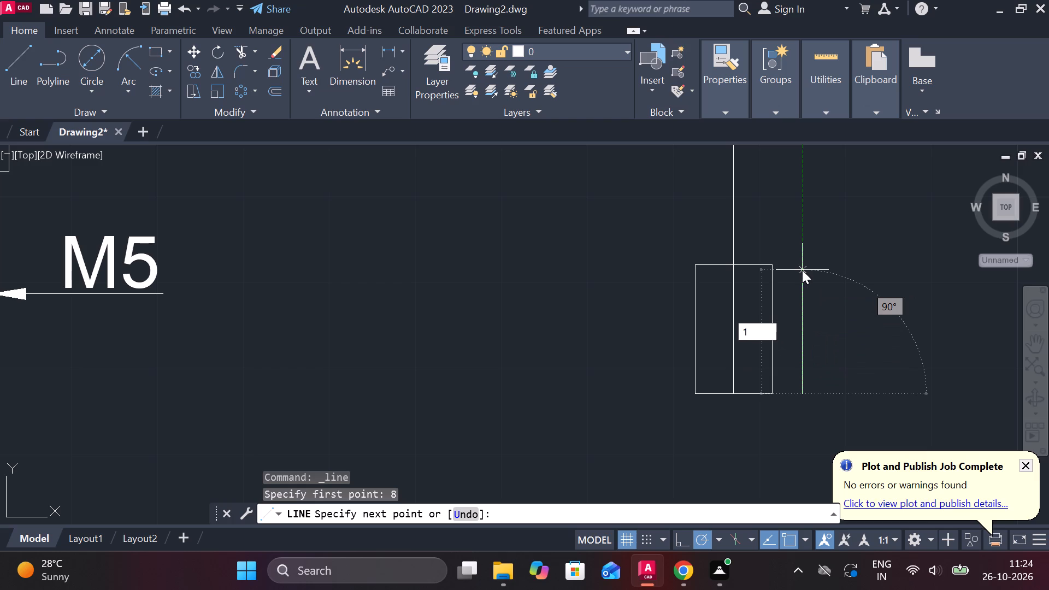
key(Return)
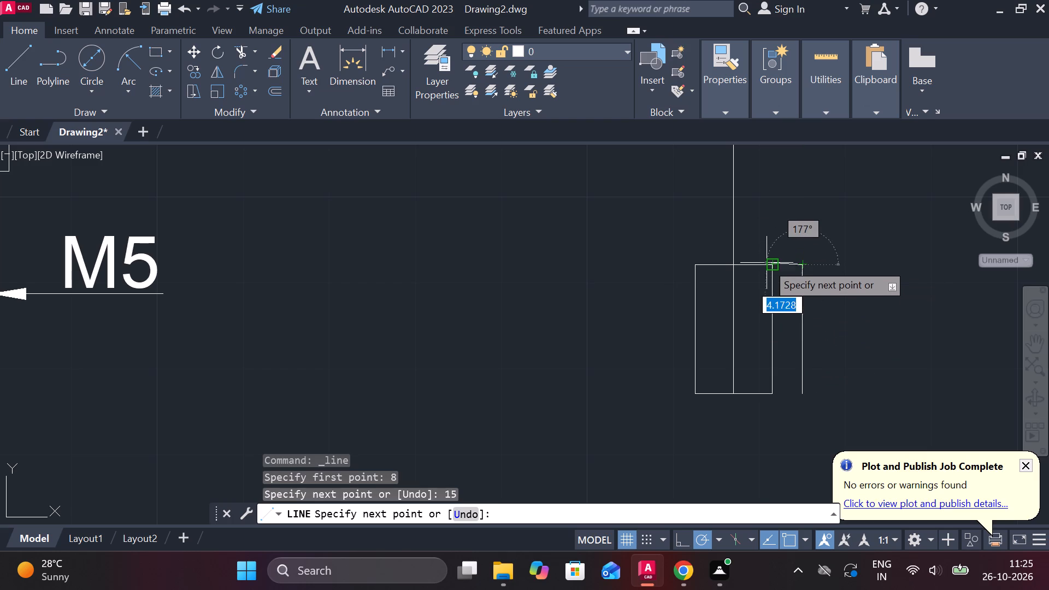
click(774, 266)
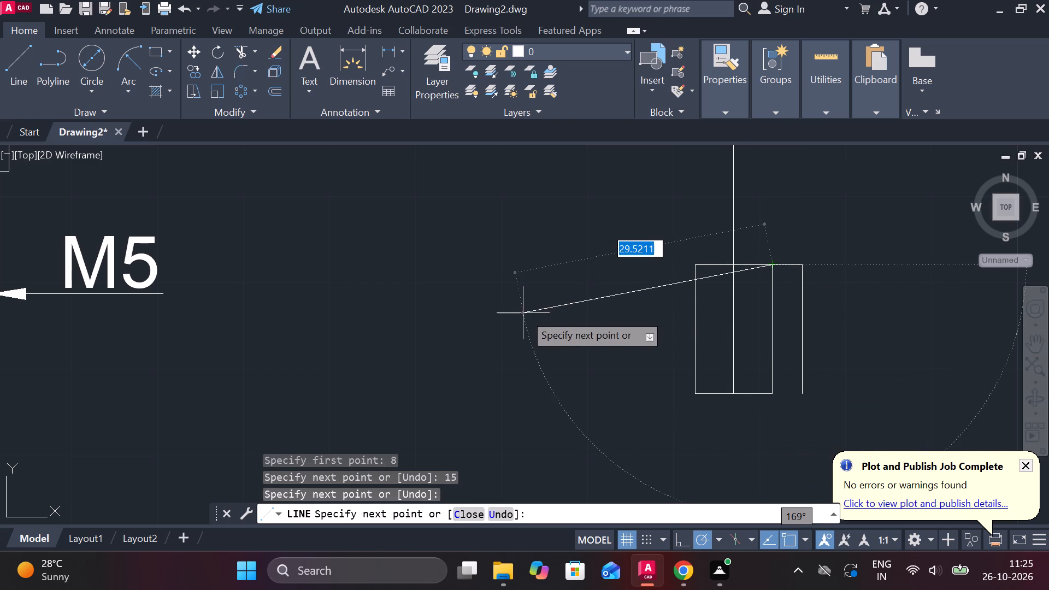
key(Escape)
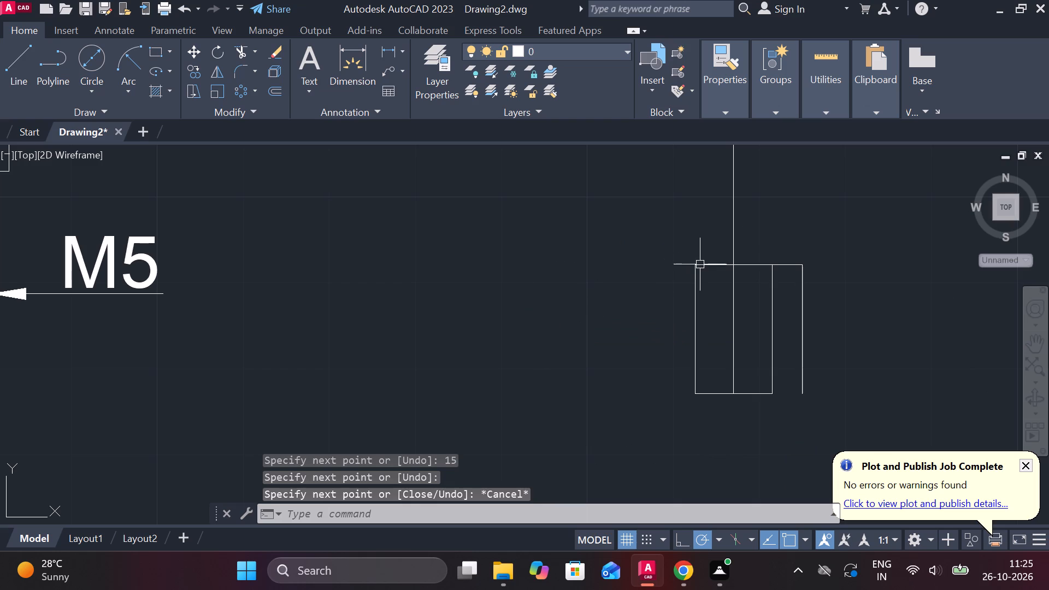
Delete the rectangle's top edge and the short horizontal line joining it to the outer vertical line.
click(714, 266)
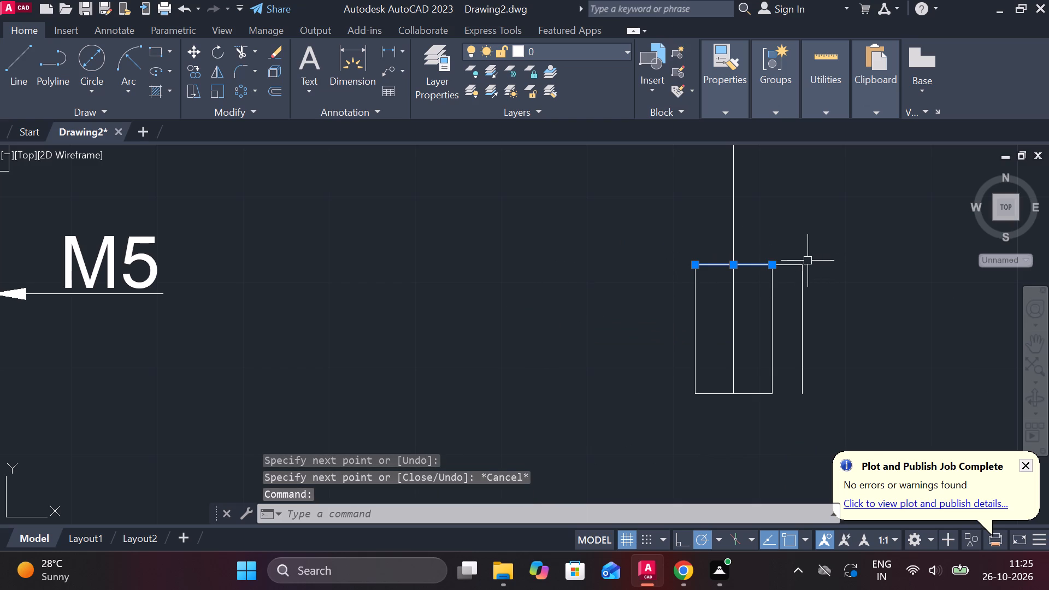
click(793, 267)
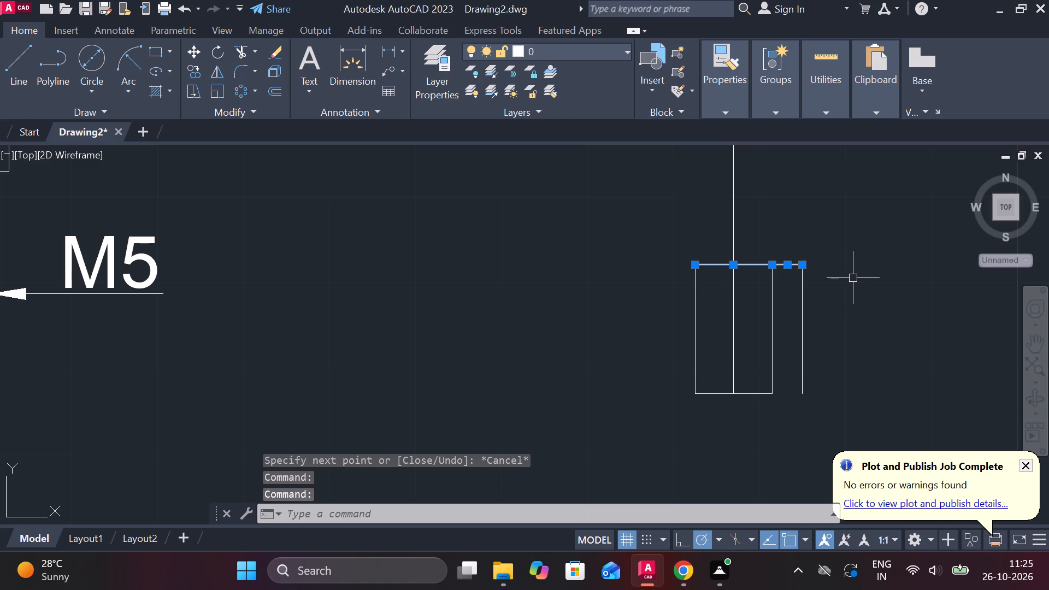
key(Delete)
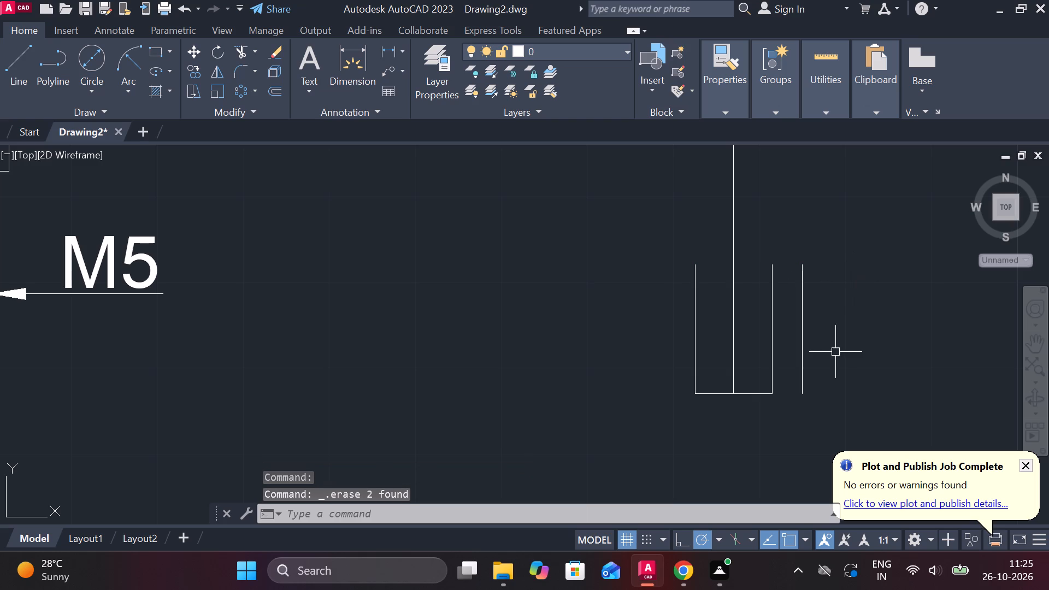
Copy the rectangle's left vertical edge 3.5 units to the left.
click(697, 352)
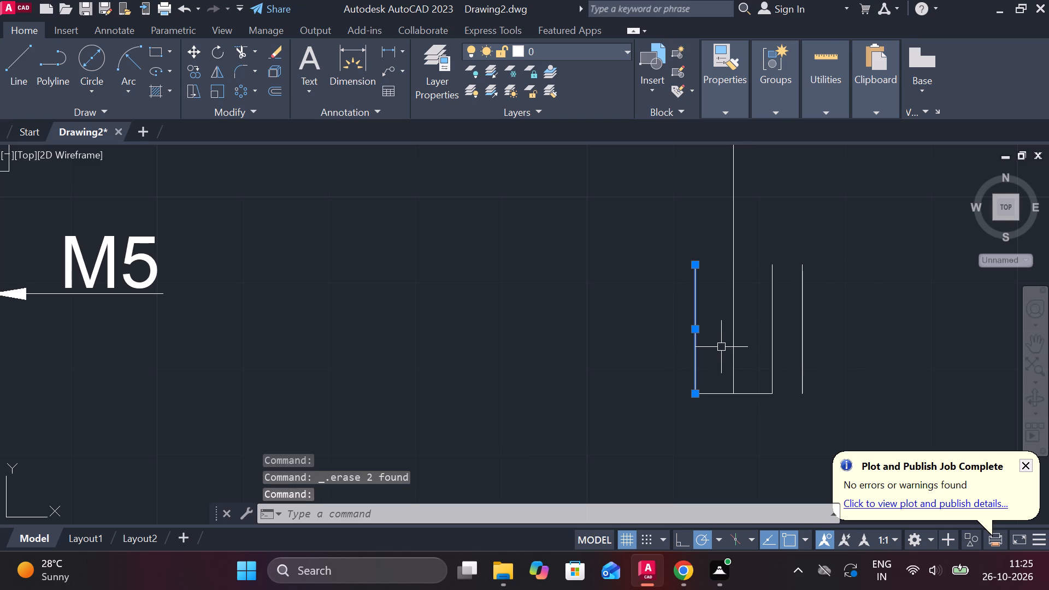
text(CO)
key(Return)
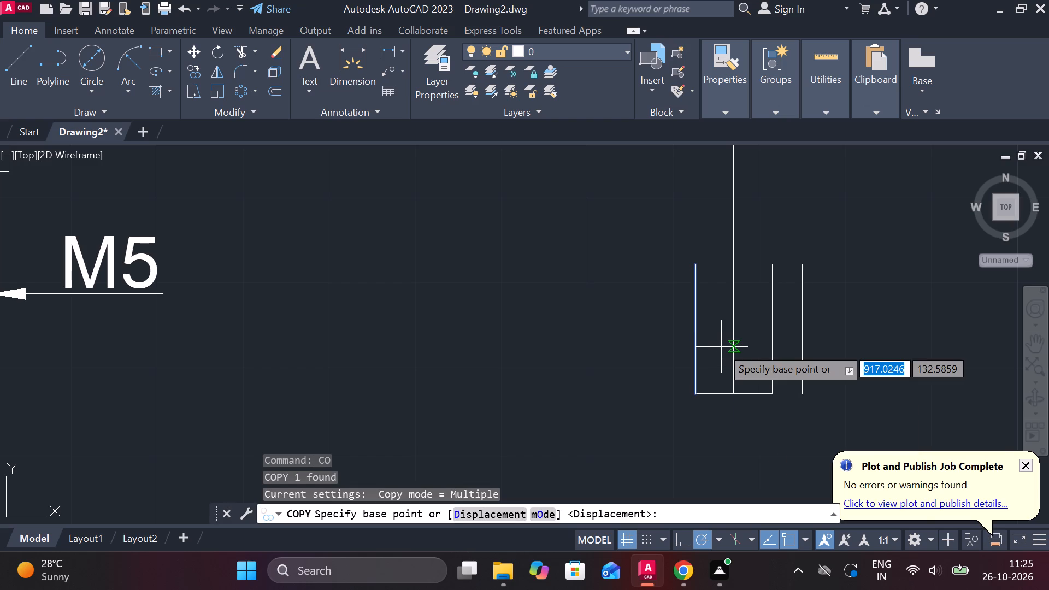
click(697, 331)
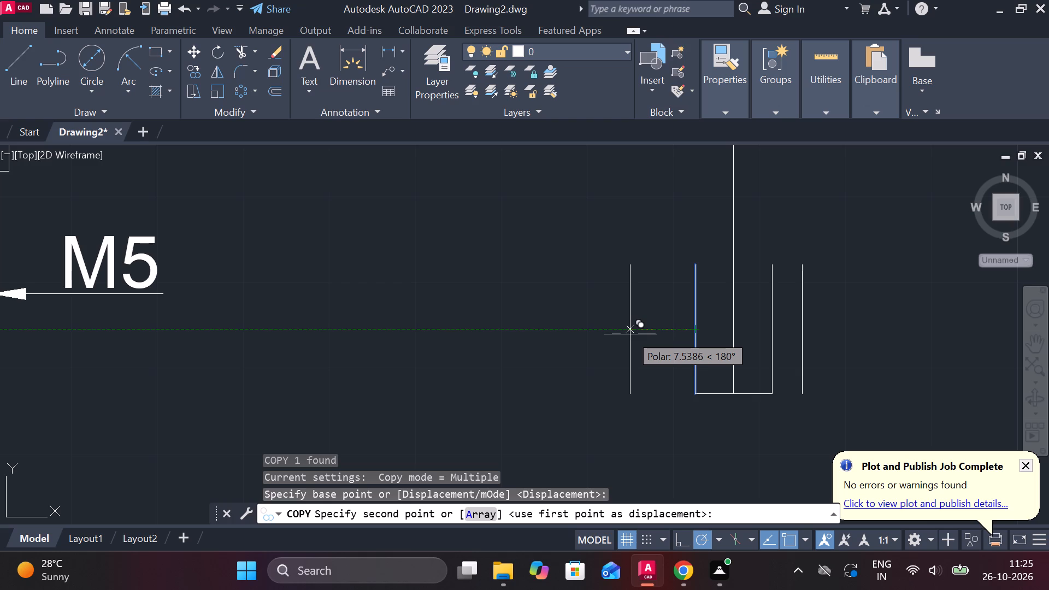
key(3)
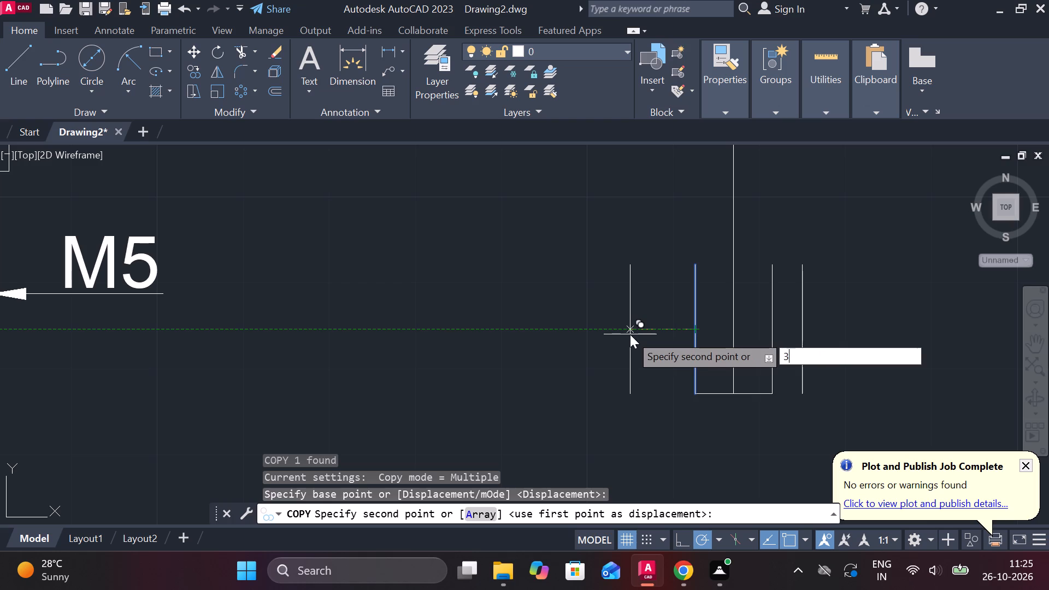
text(.5)
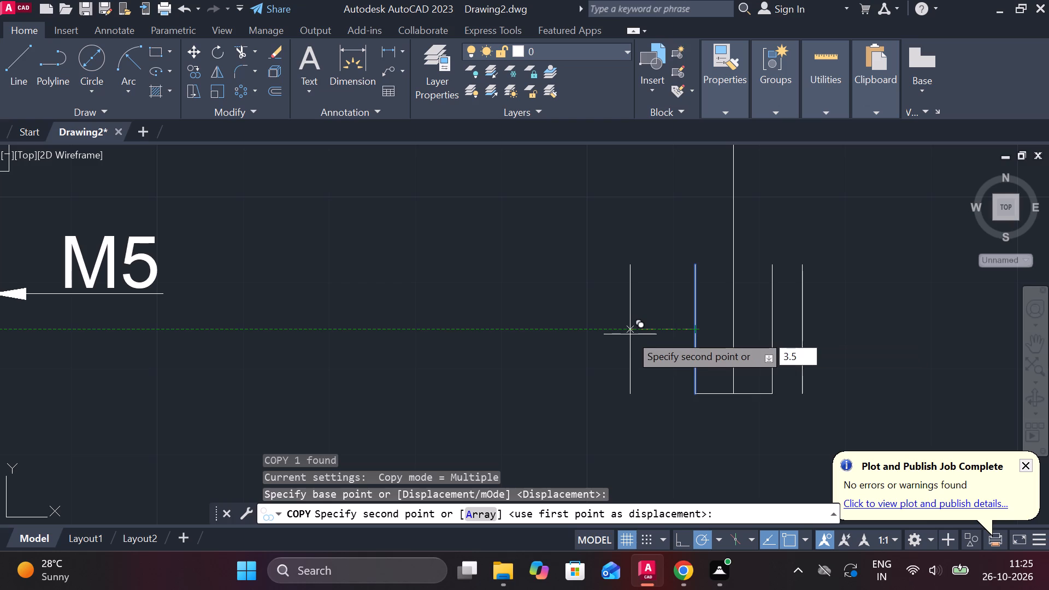
key(Return)
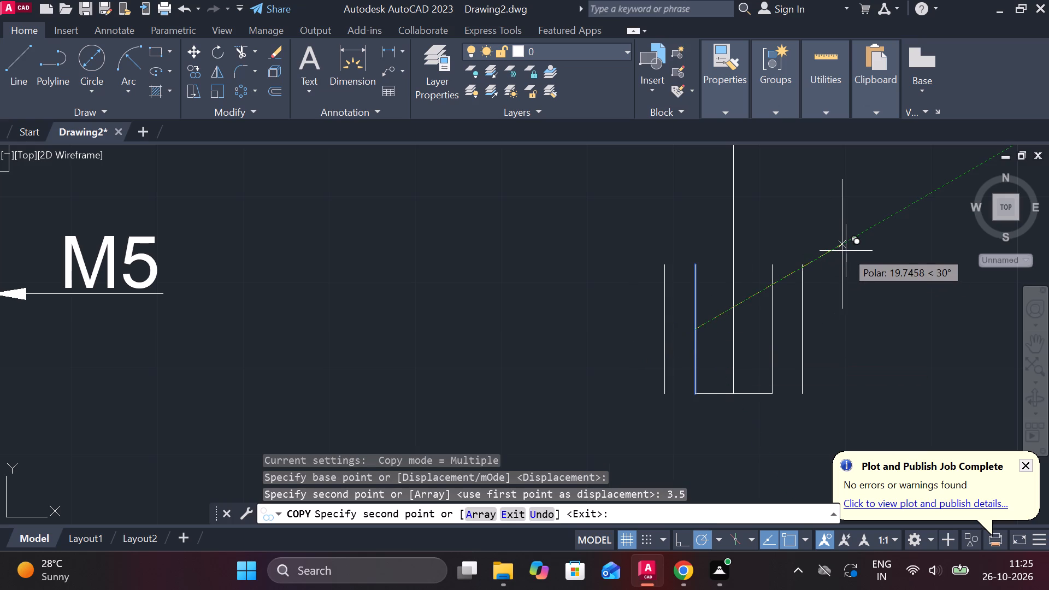
key(Escape)
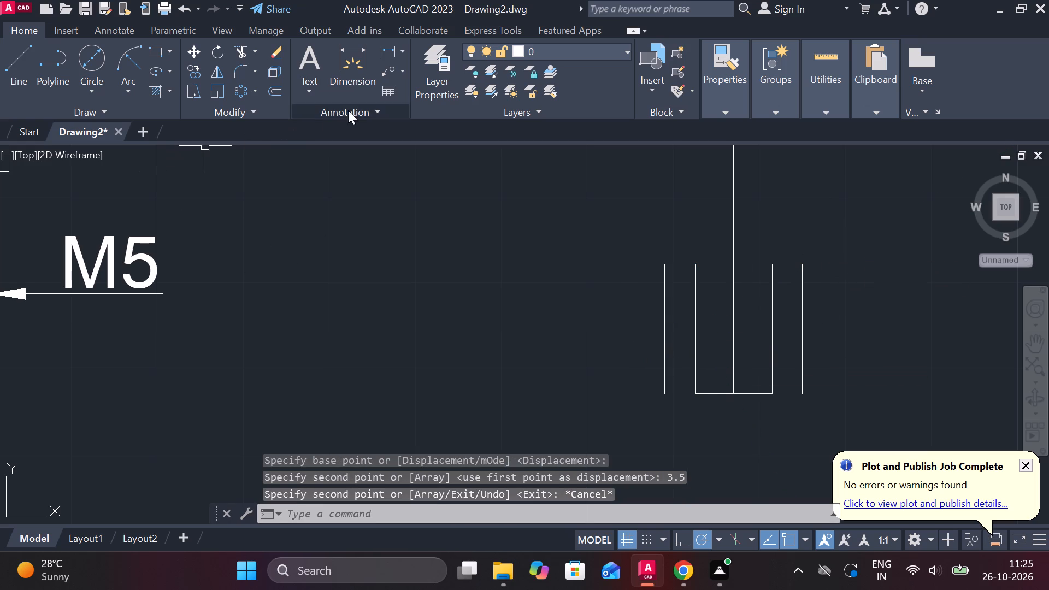
Check the horizontal distance from the centre line to the copied outer line with a temporary linear dimension.
click(394, 47)
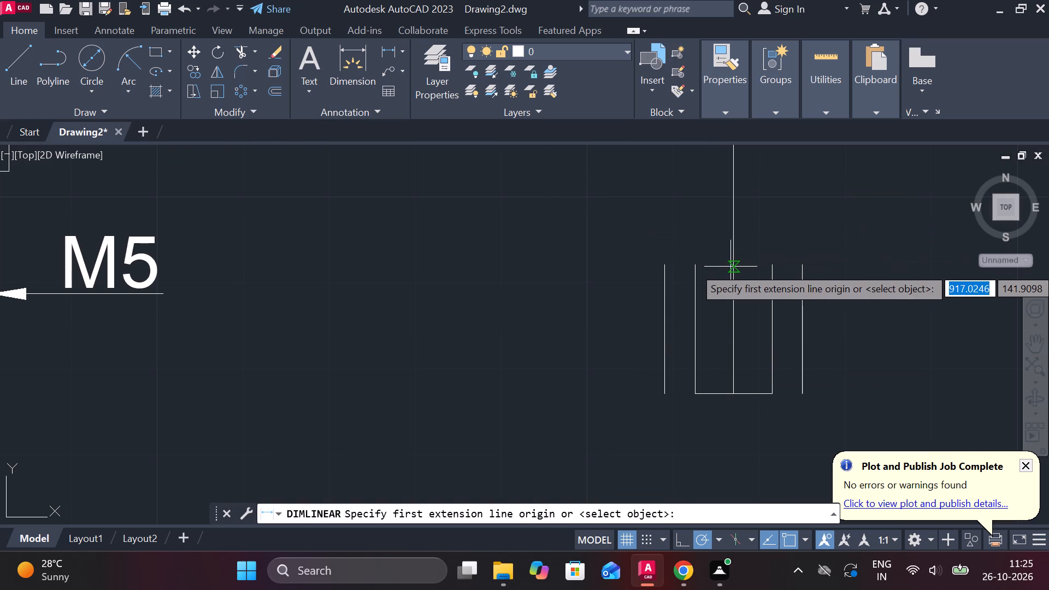
click(733, 267)
click(664, 265)
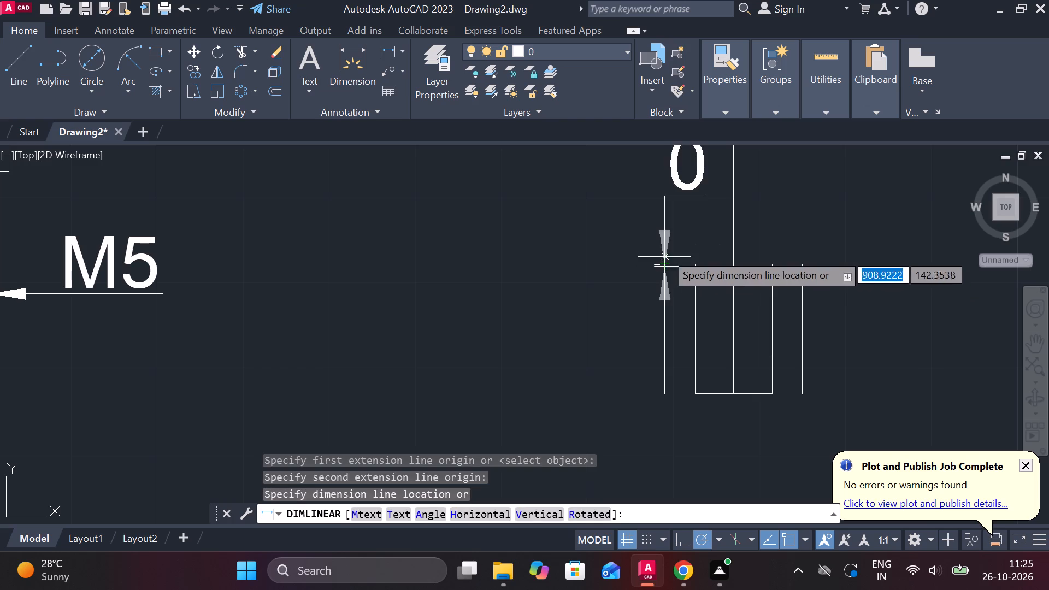
key(Escape)
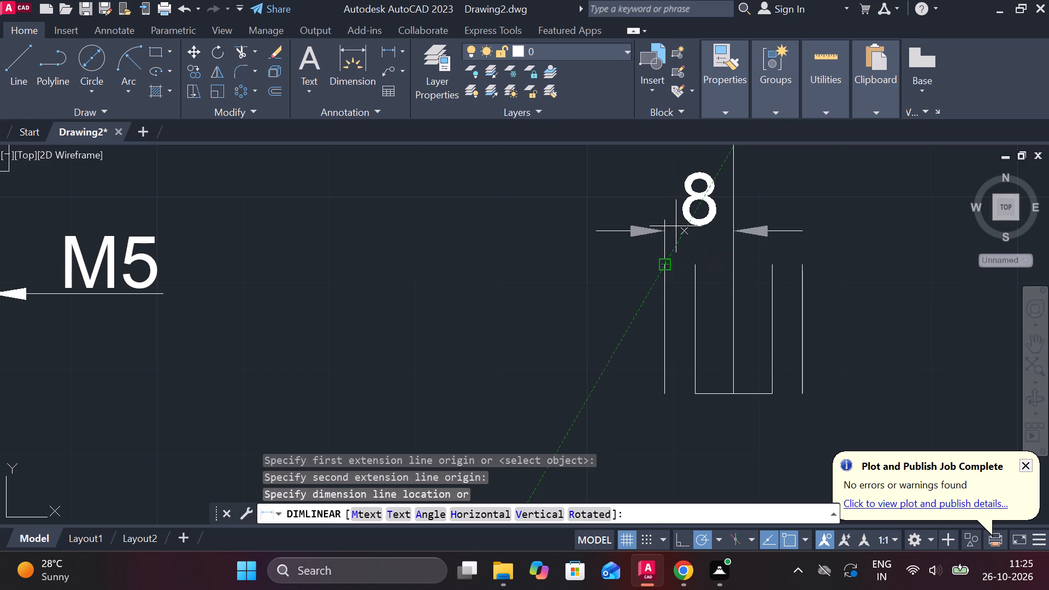
scroll(647, 223, down, 2)
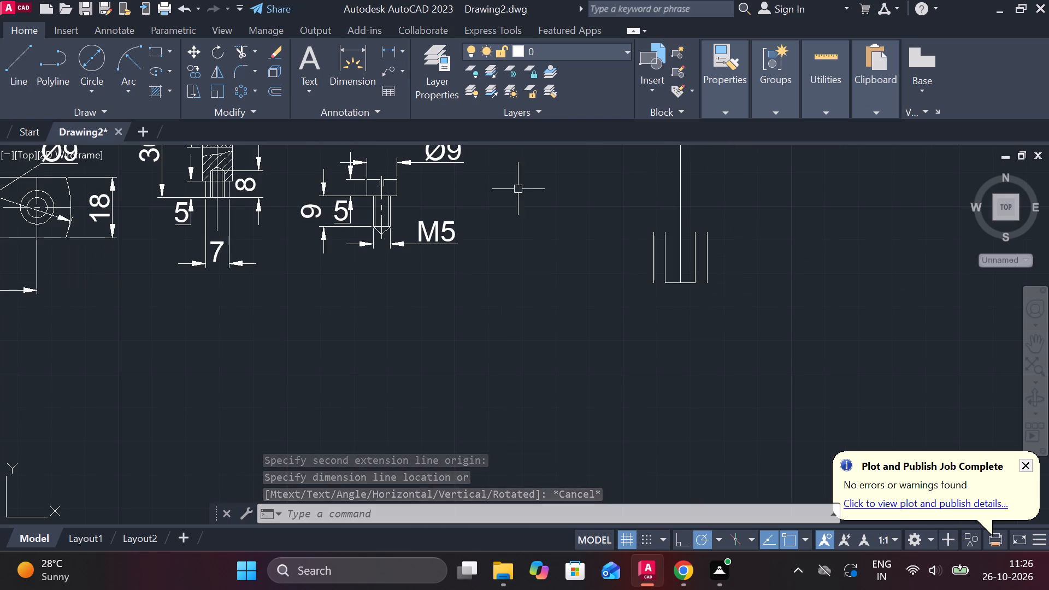
Draw two horizontal lines joining the outer vertical lines, one between their upper ends and one between their lower ends.
click(11, 62)
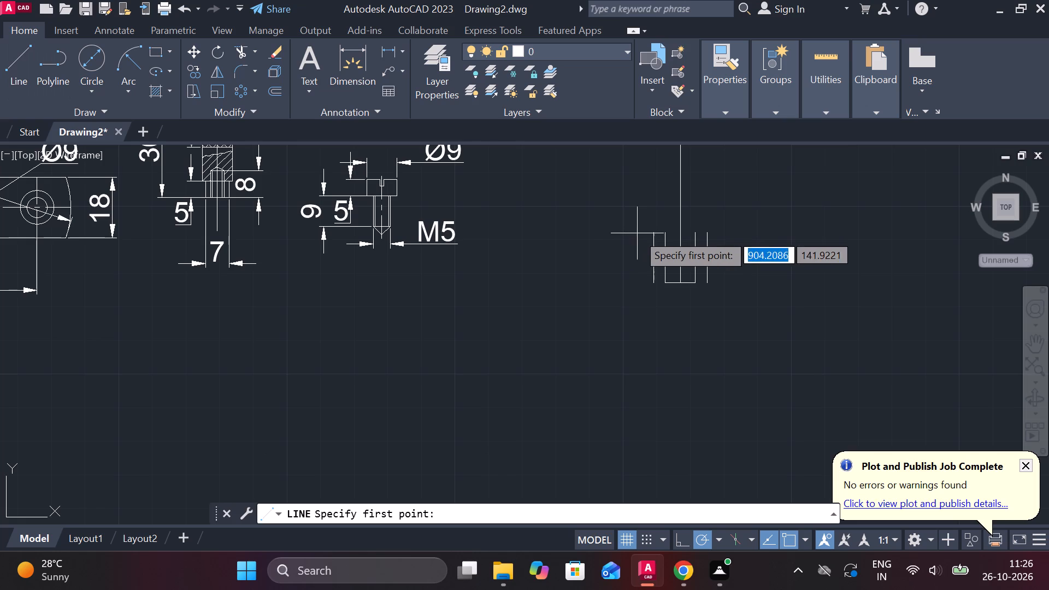
scroll(649, 224, up, 2)
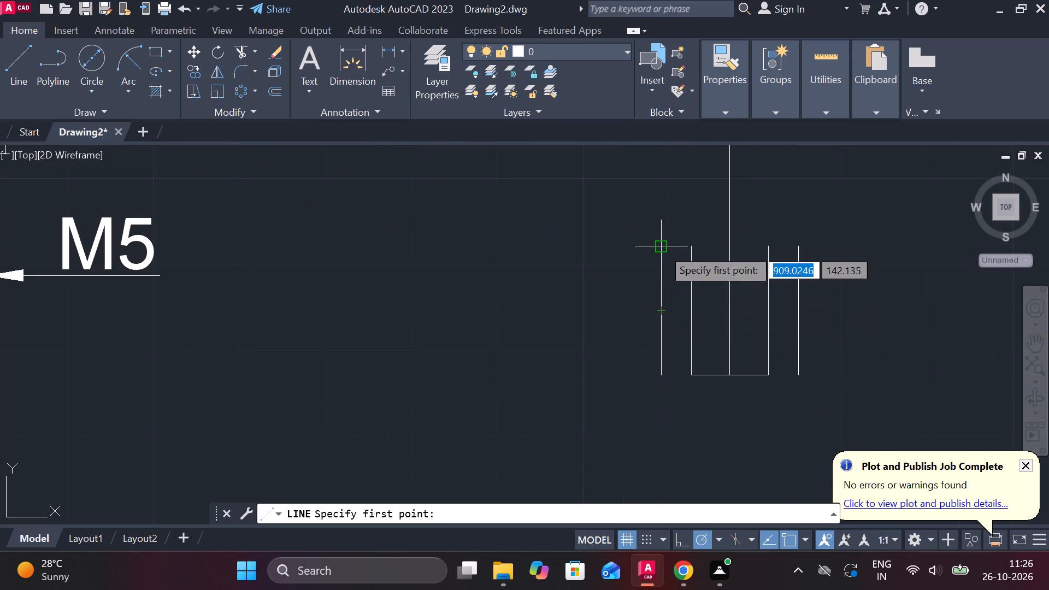
click(662, 246)
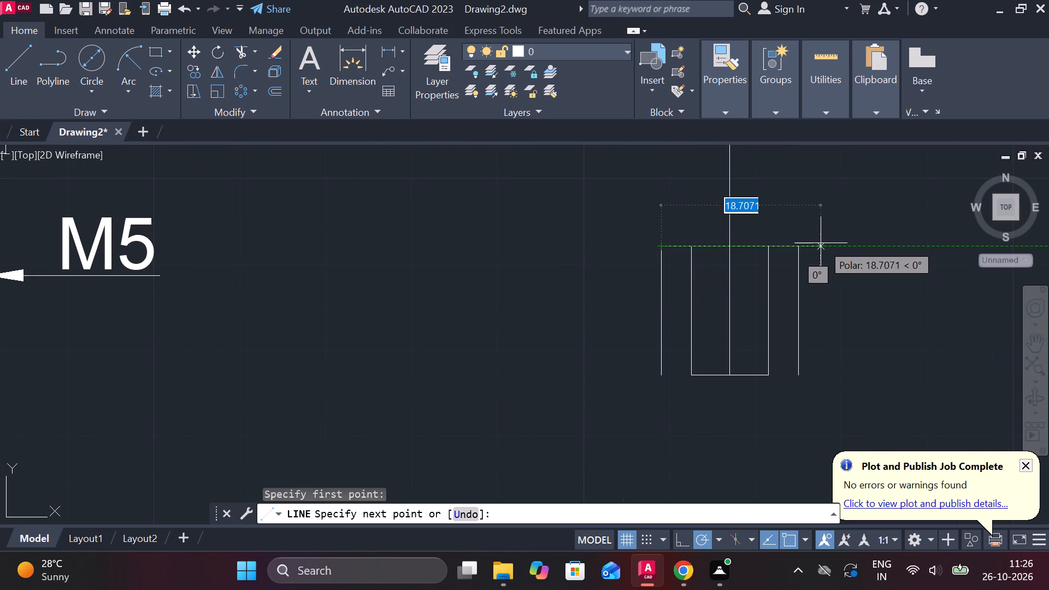
click(803, 243)
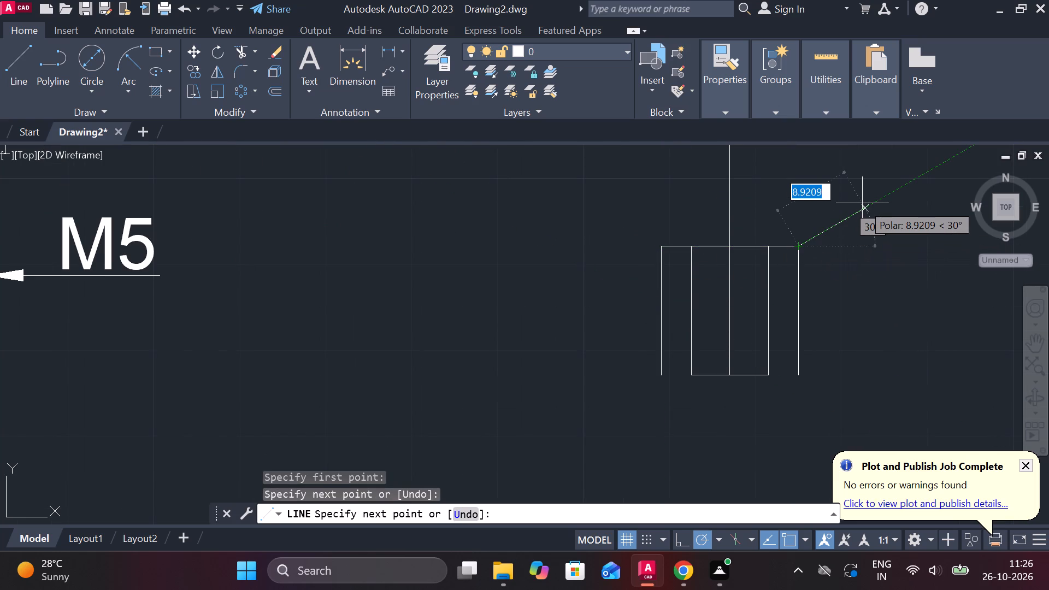
key(Escape)
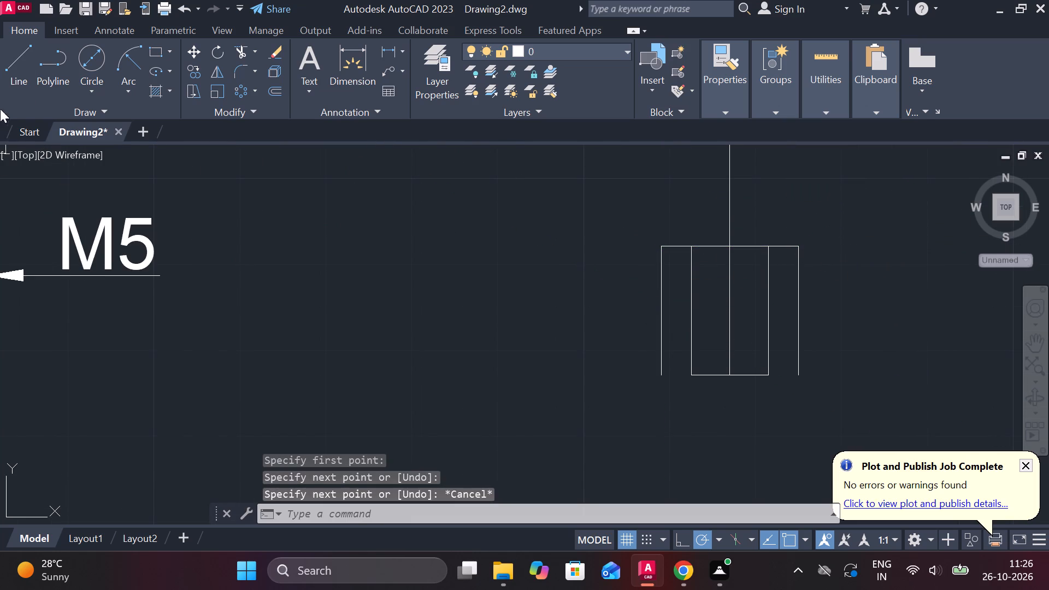
click(4, 63)
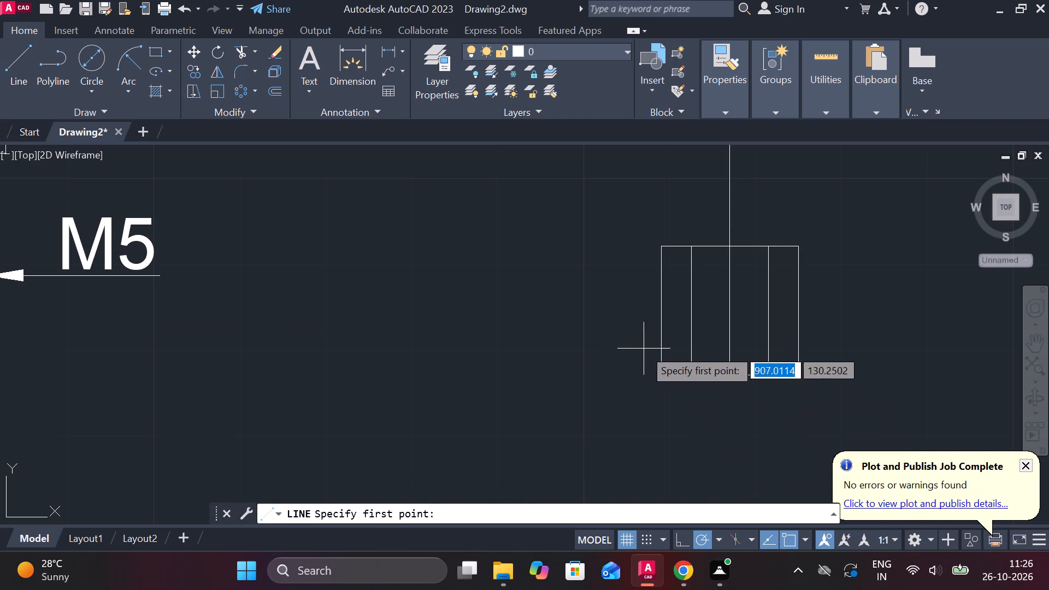
click(664, 371)
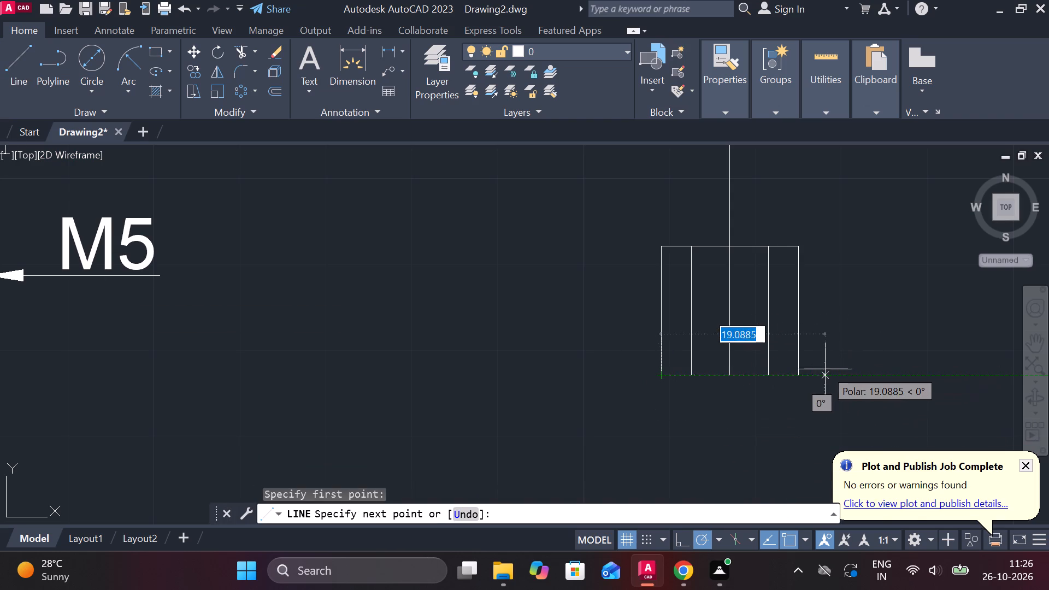
click(801, 371)
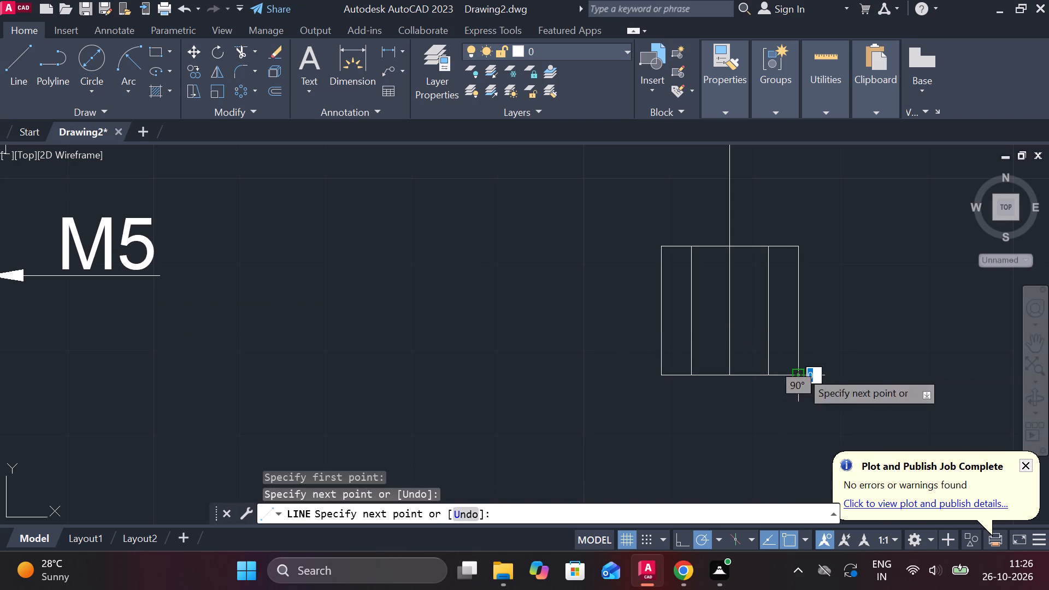
key(Escape)
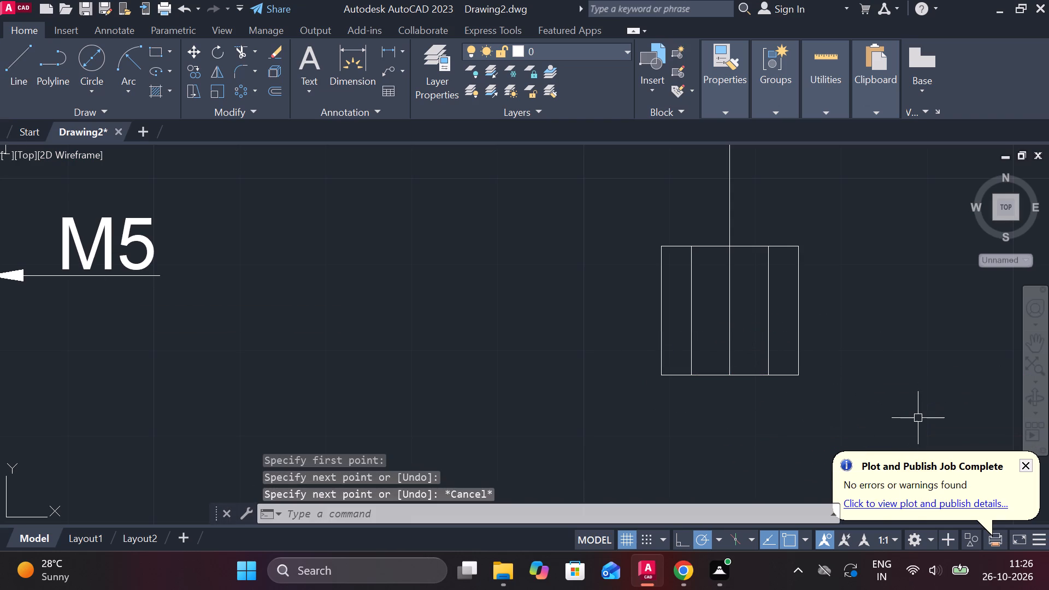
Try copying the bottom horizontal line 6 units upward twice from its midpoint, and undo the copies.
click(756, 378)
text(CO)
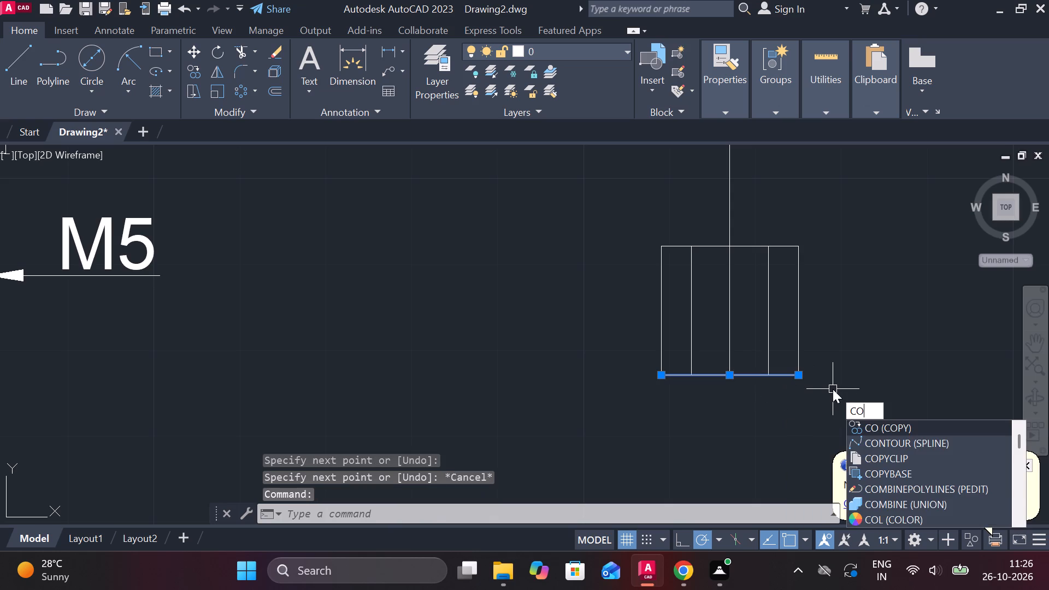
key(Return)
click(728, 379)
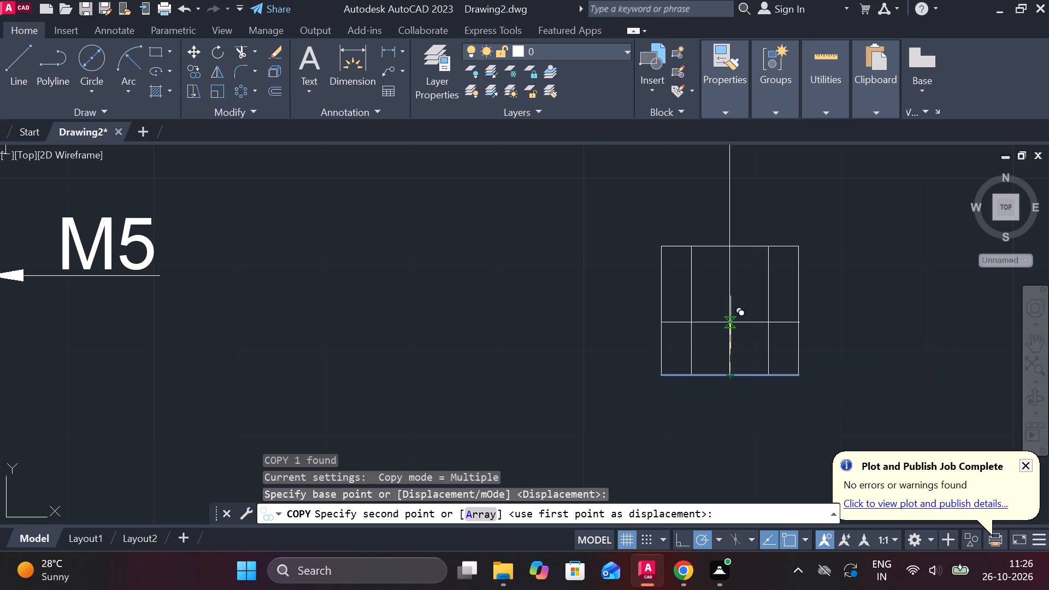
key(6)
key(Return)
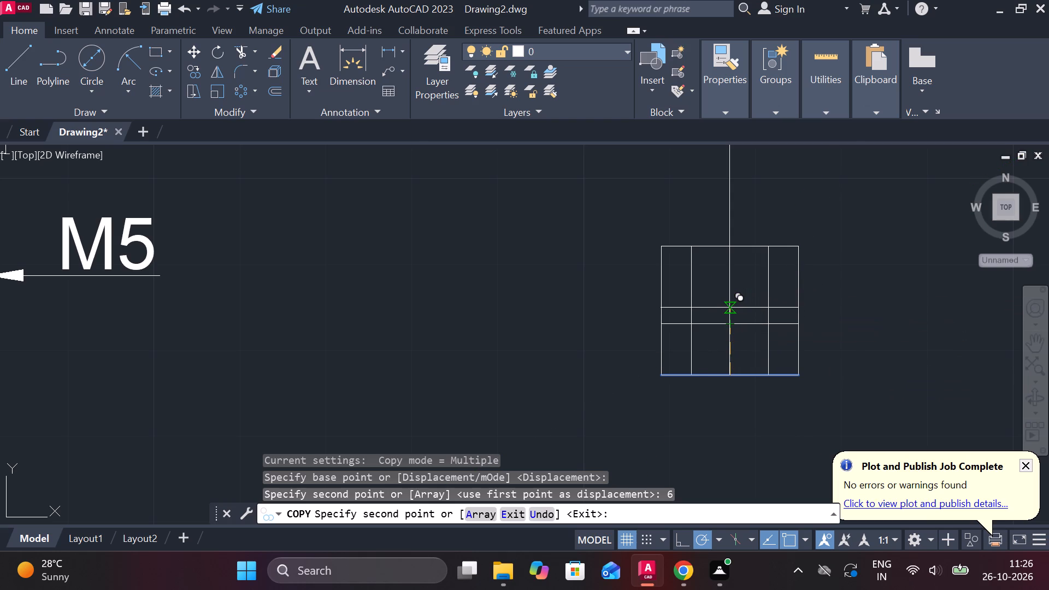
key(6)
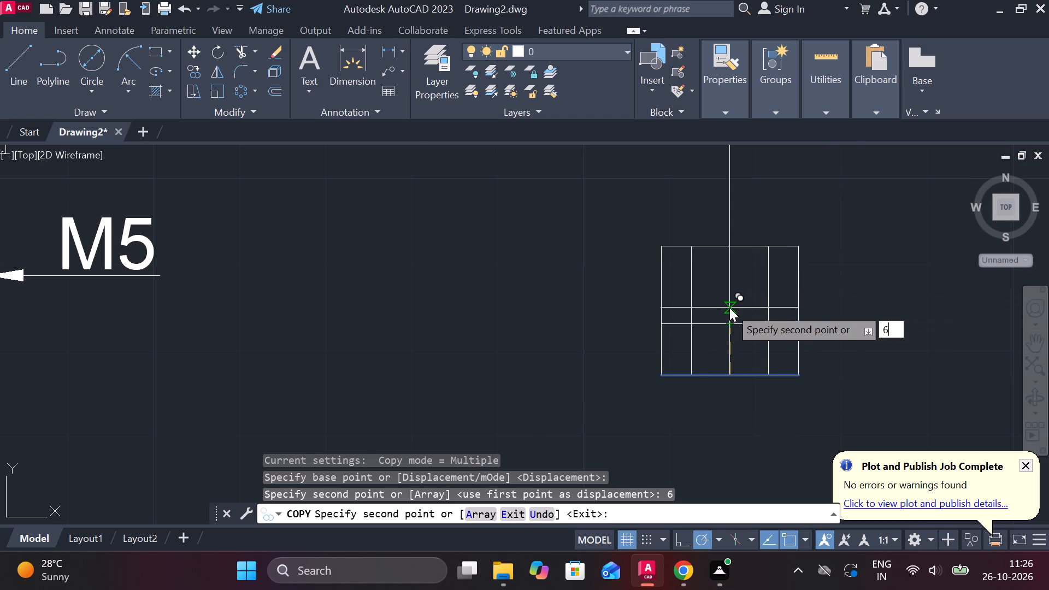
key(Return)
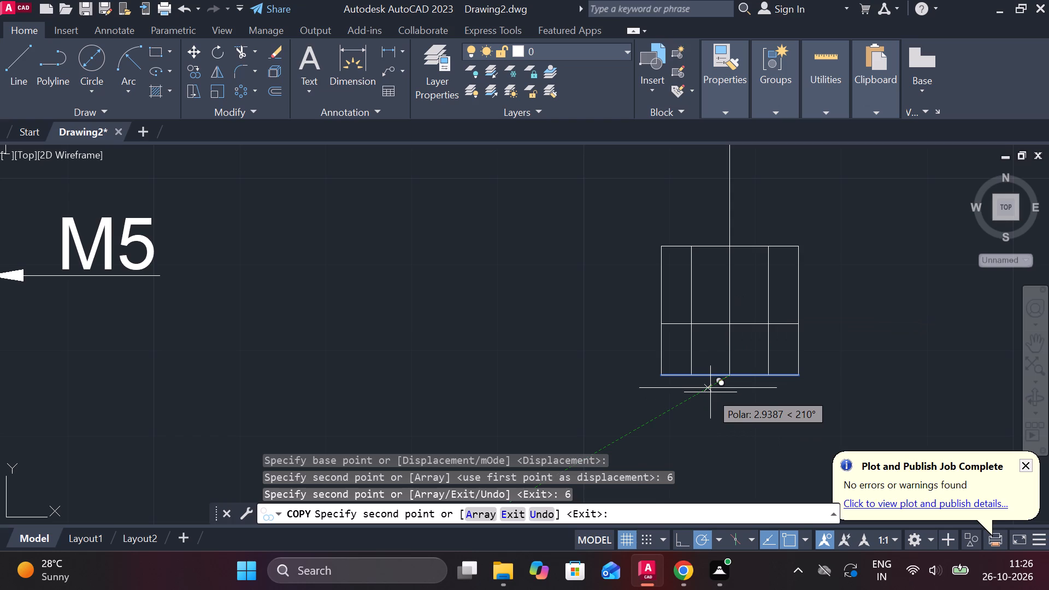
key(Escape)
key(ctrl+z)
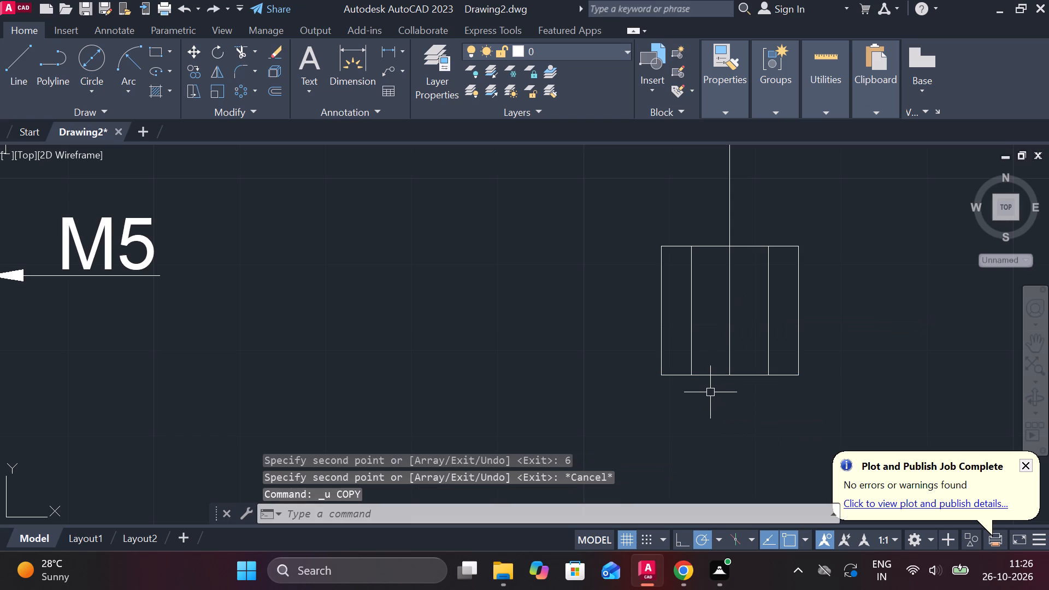
Copy the bottom horizontal line 6 units upward from its midpoint.
click(749, 377)
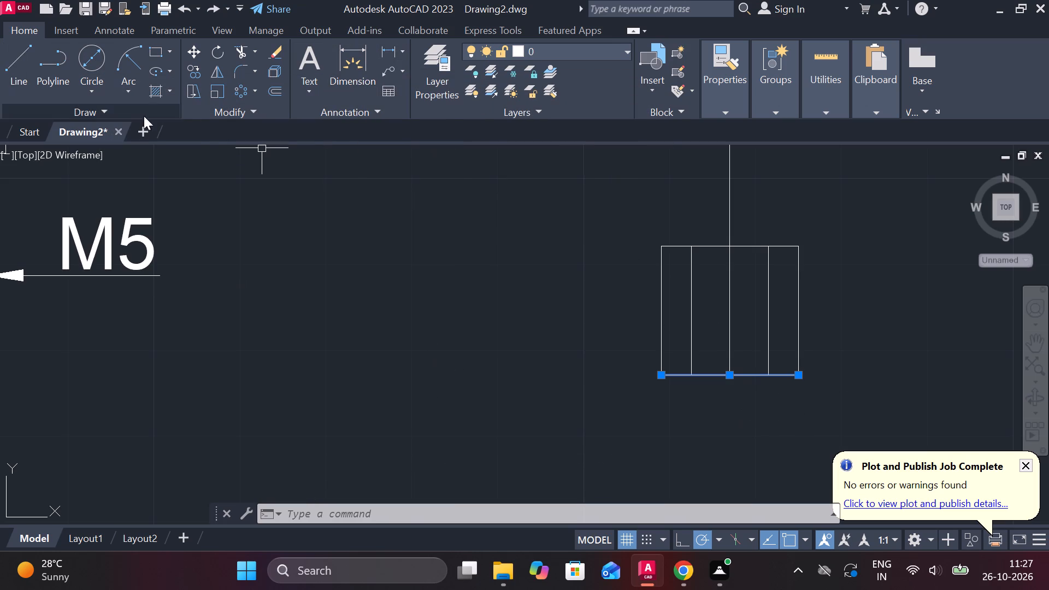
click(195, 76)
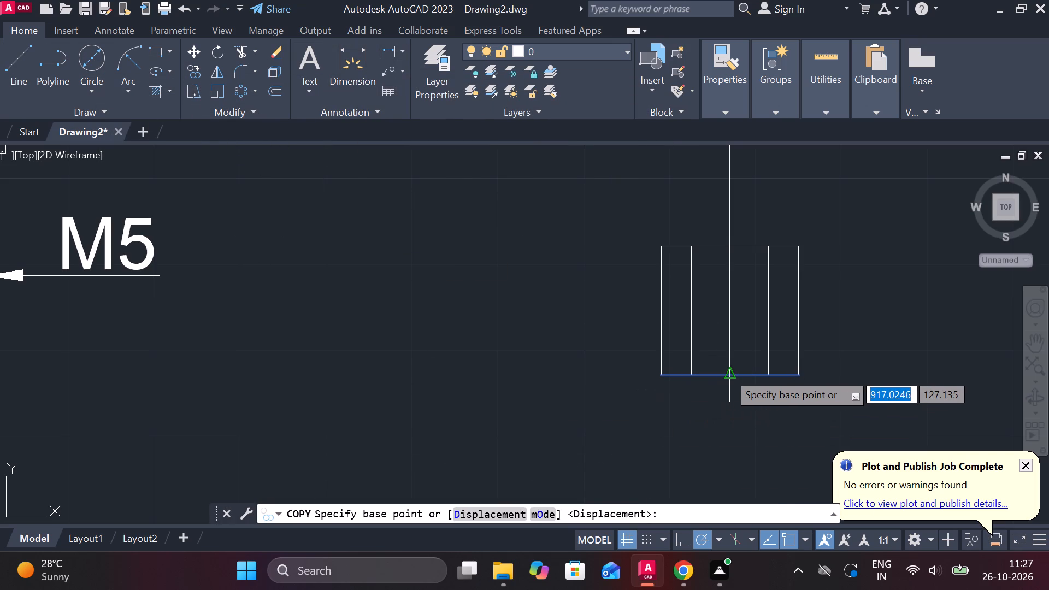
click(728, 376)
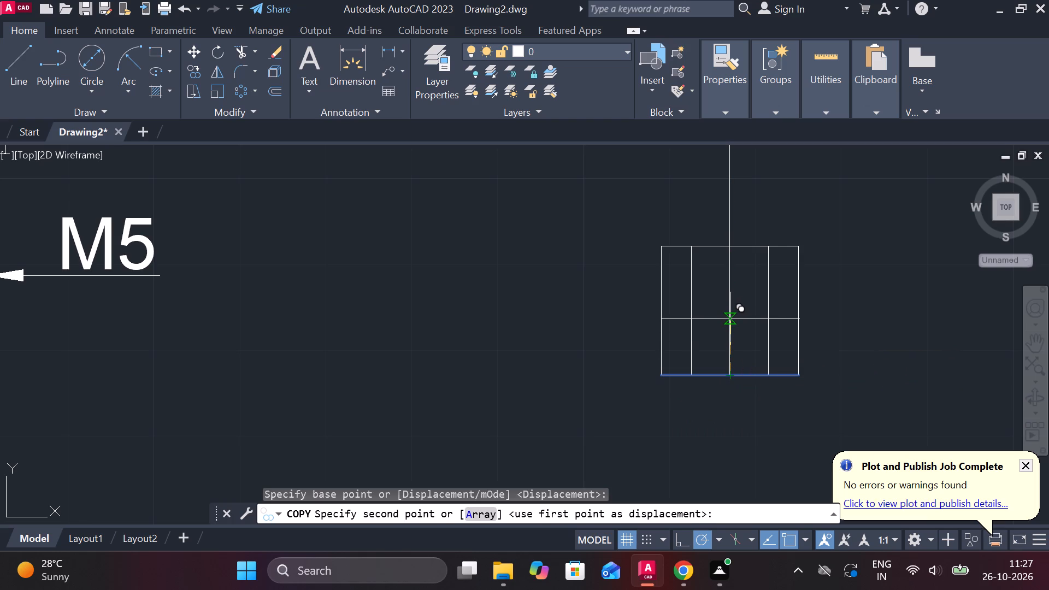
key(6)
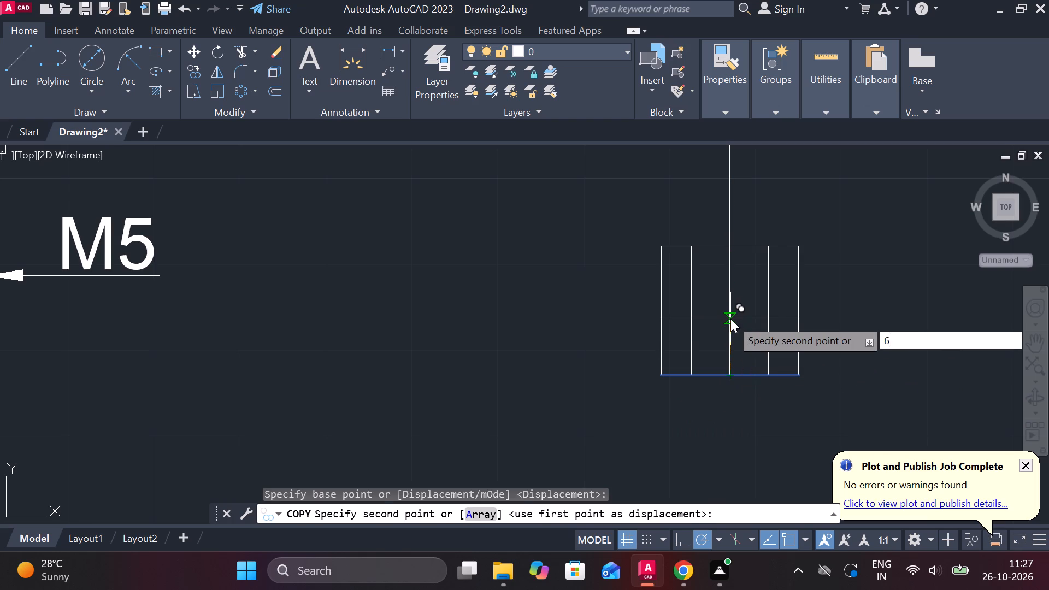
key(Return)
key(Return)
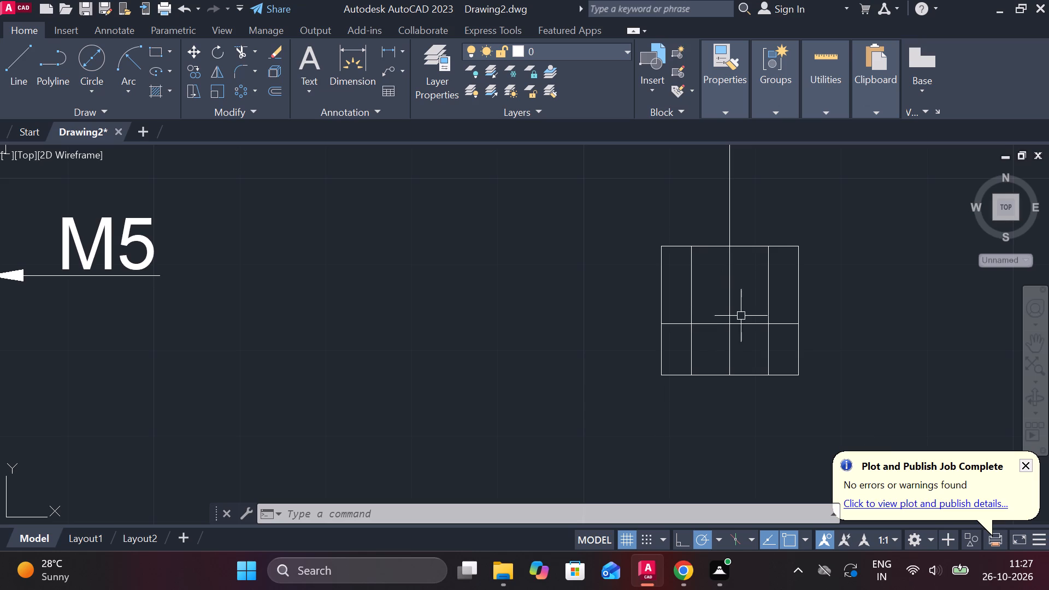
Copy the vertical centre line 14 units to the right and 14 units to the left.
click(731, 297)
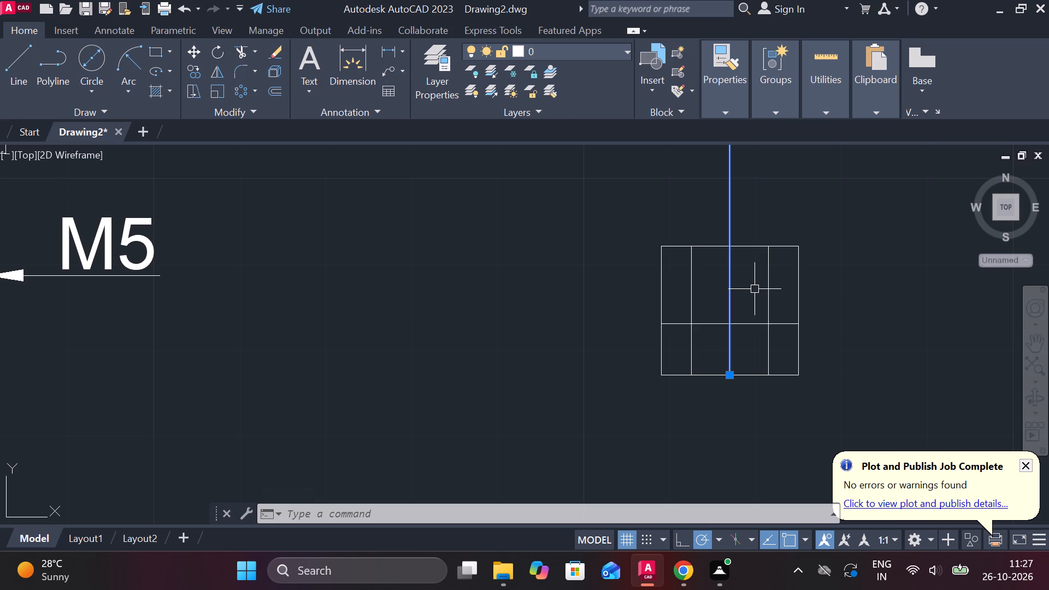
text(CO)
key(Return)
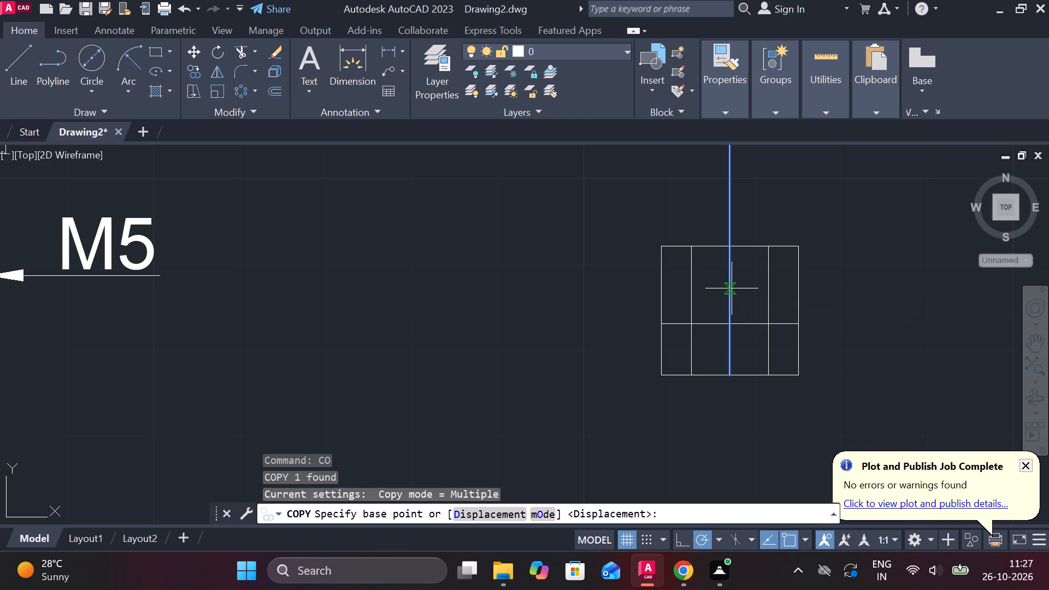
click(731, 291)
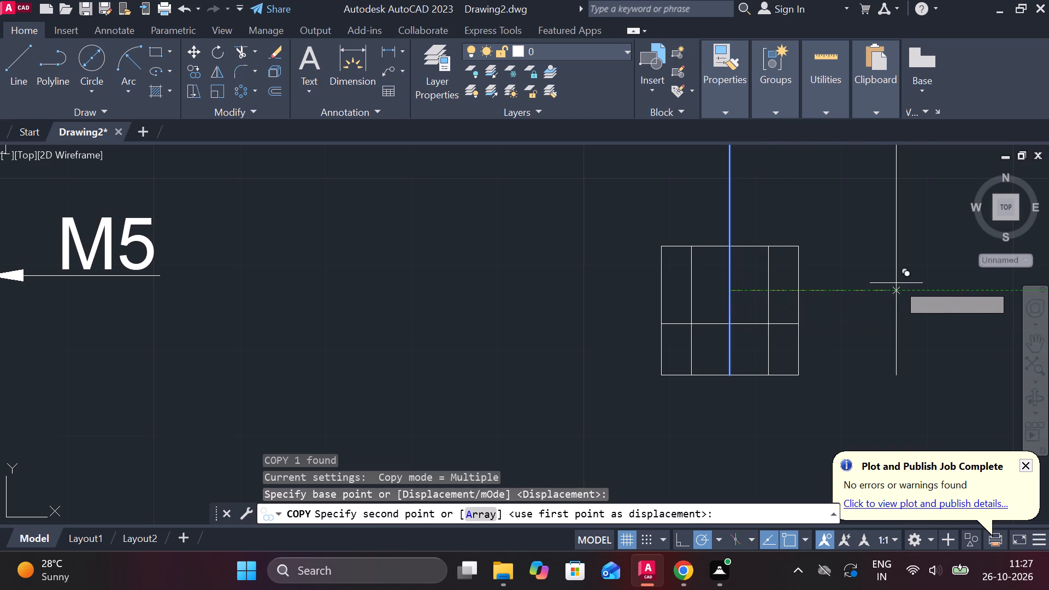
key(1)
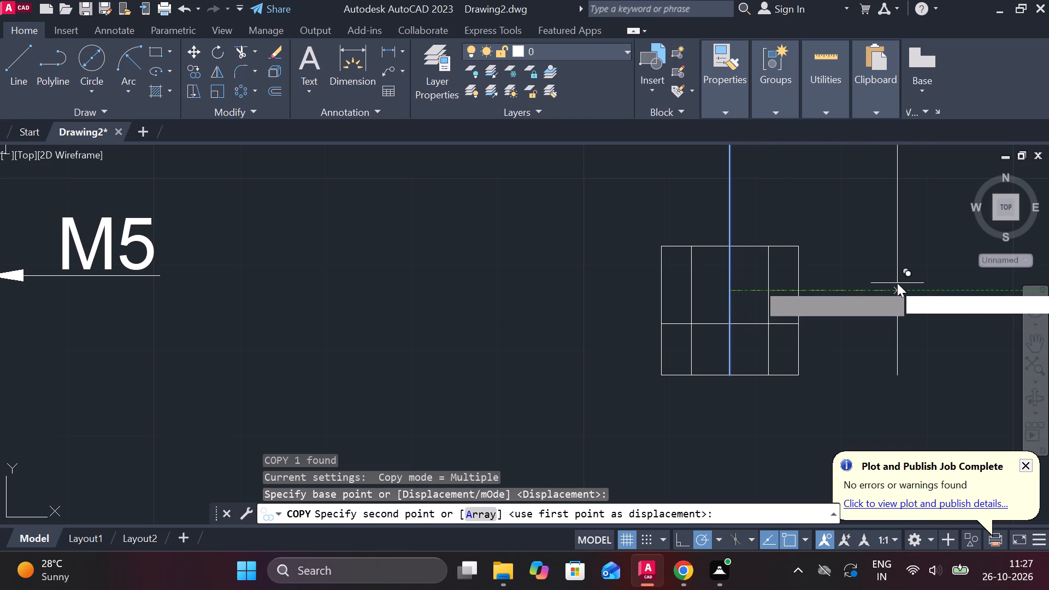
key(4)
key(Return)
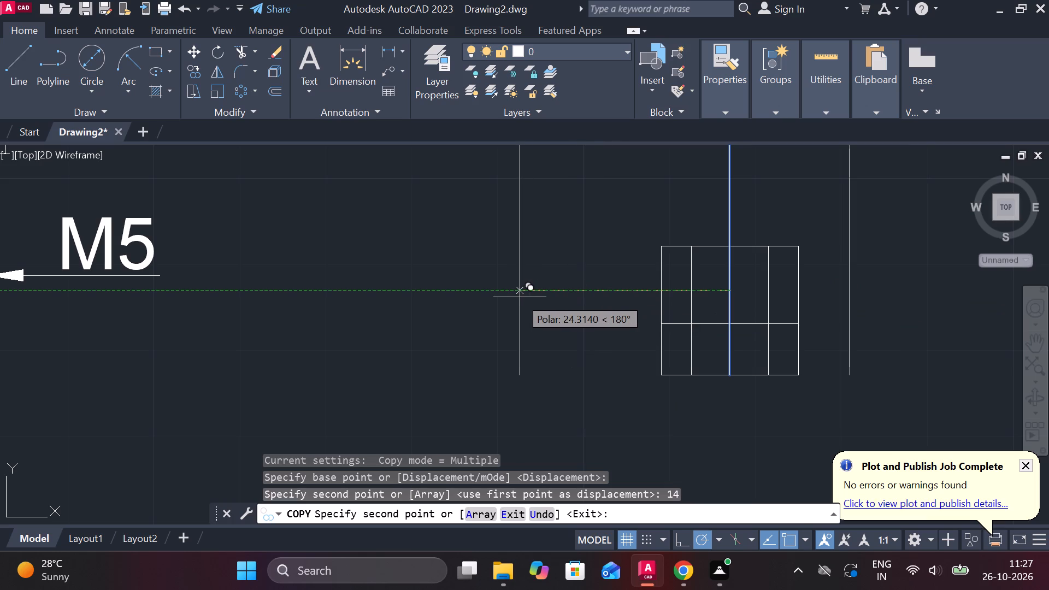
text(14)
key(Return)
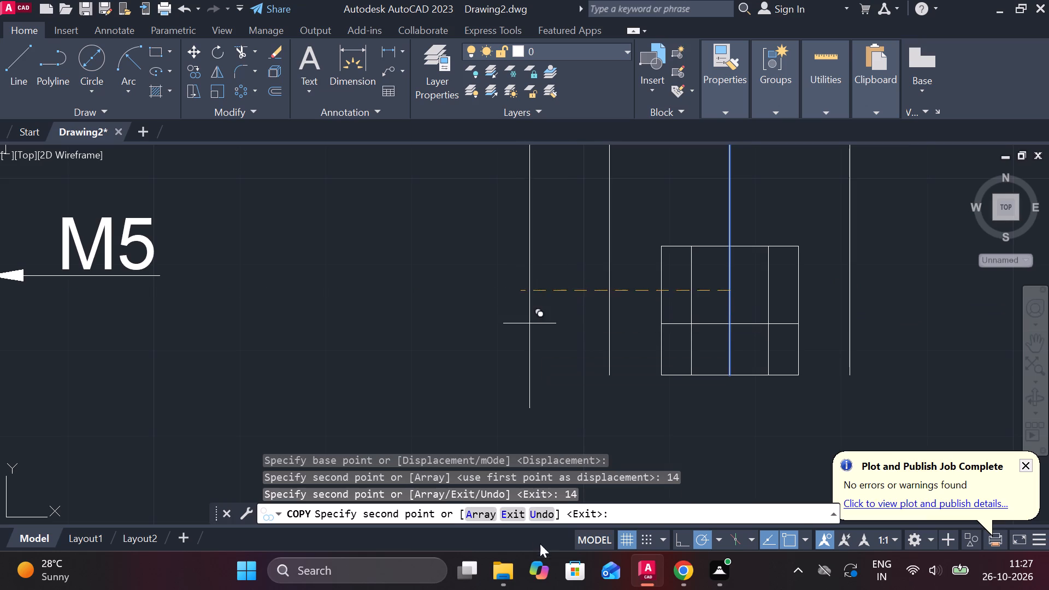
key(Escape)
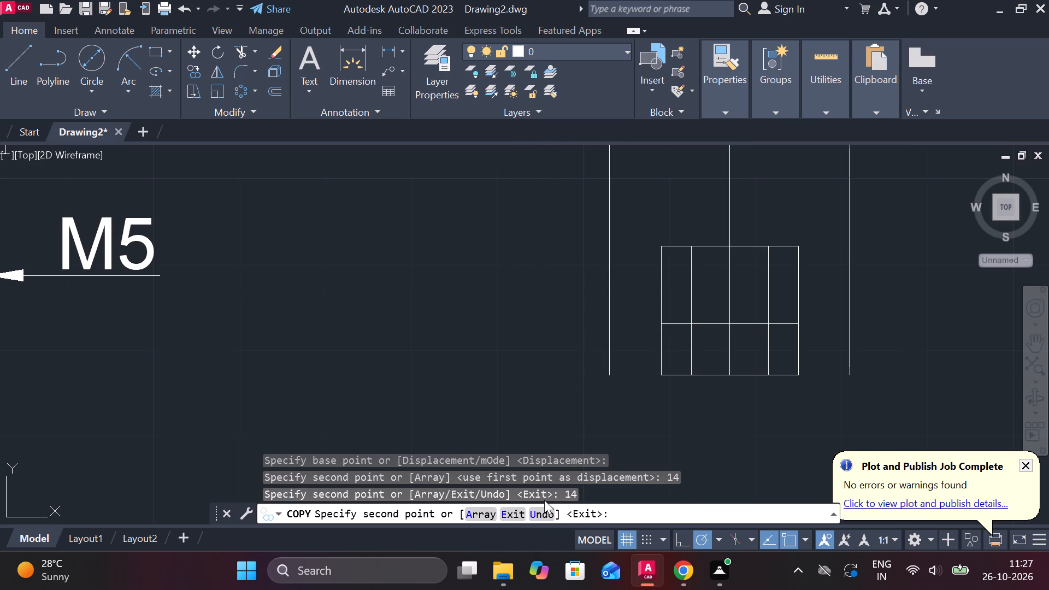
Stretch both ends of the bottom line and of the horizontal line 6 units above it out to the copied outer vertical lines.
click(661, 375)
click(664, 375)
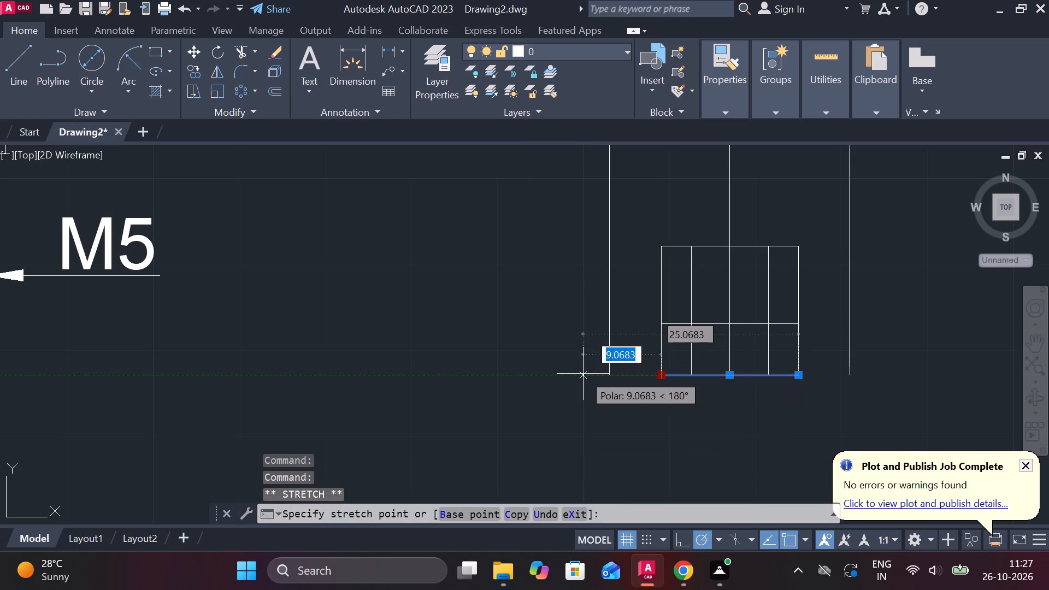
click(605, 374)
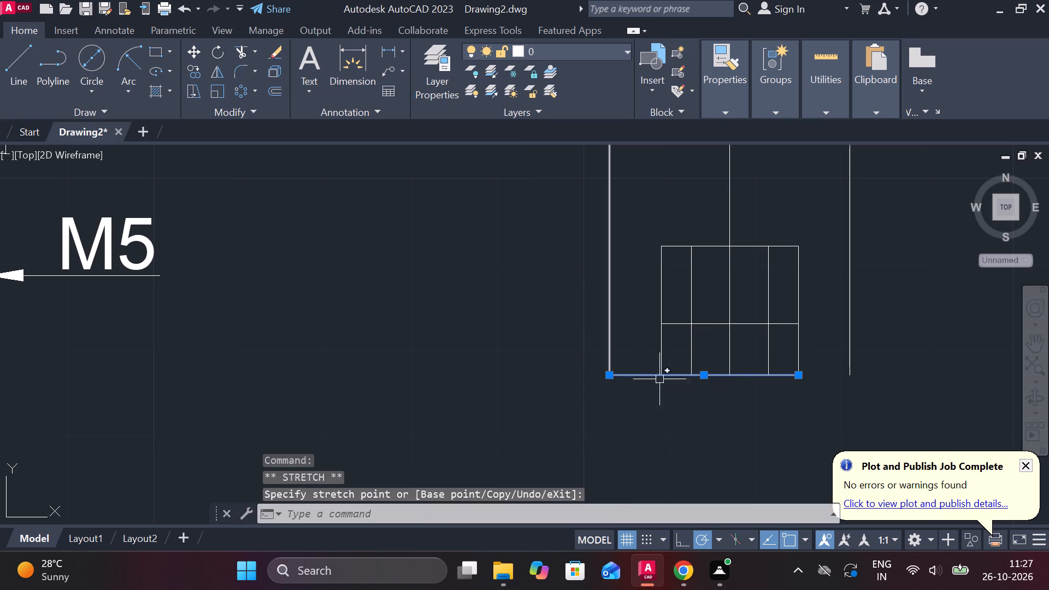
click(799, 378)
click(854, 380)
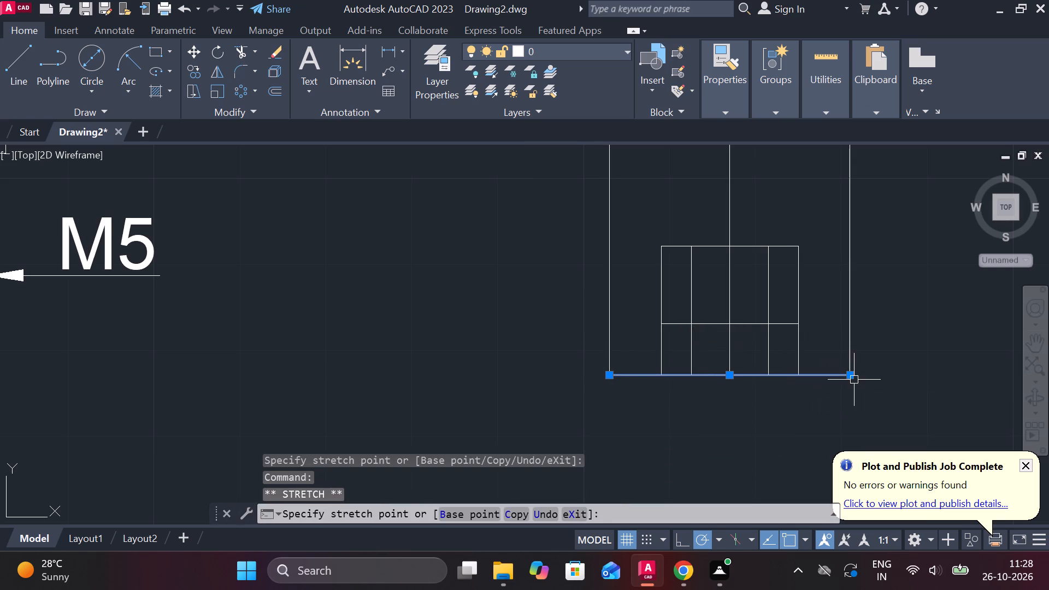
click(666, 324)
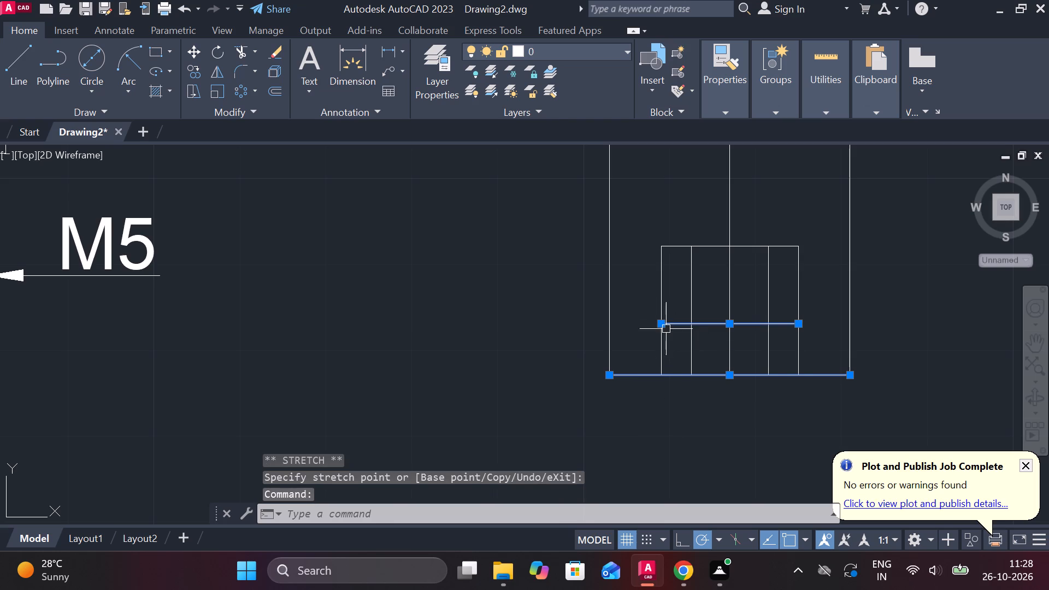
click(662, 324)
click(605, 323)
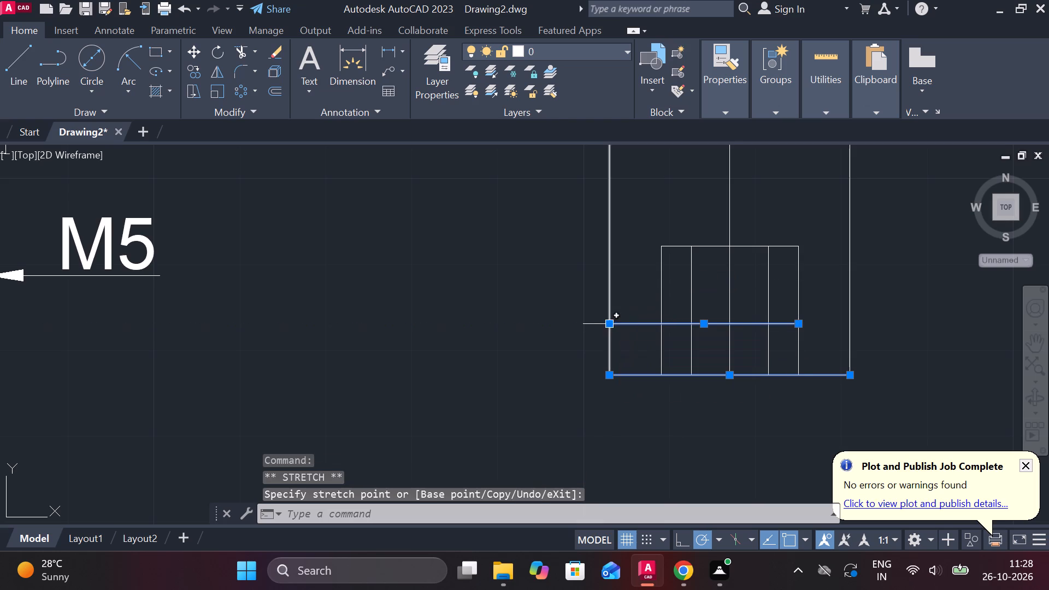
click(798, 325)
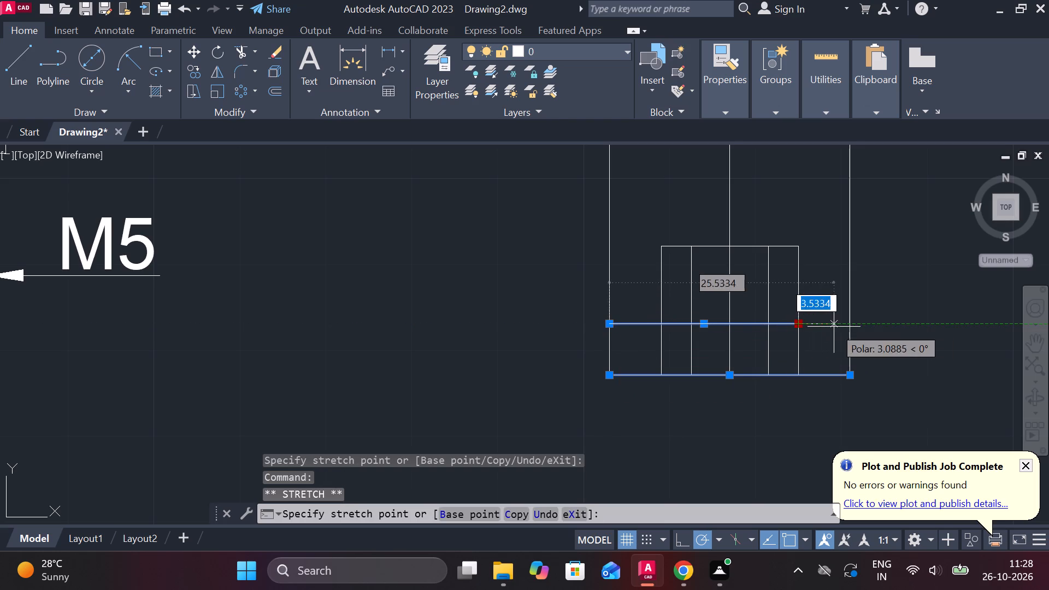
click(845, 326)
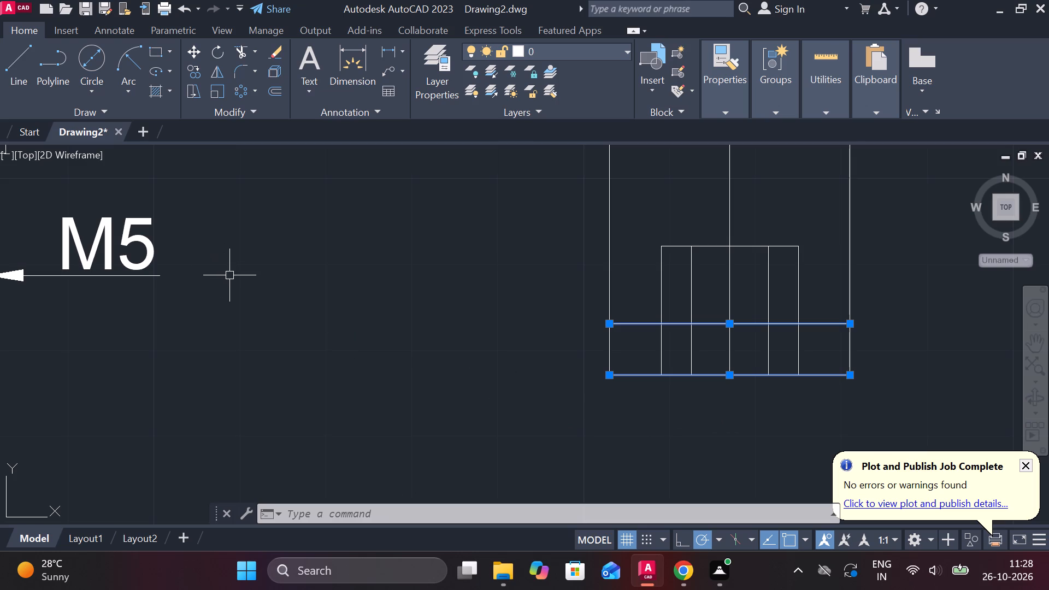
key(Escape)
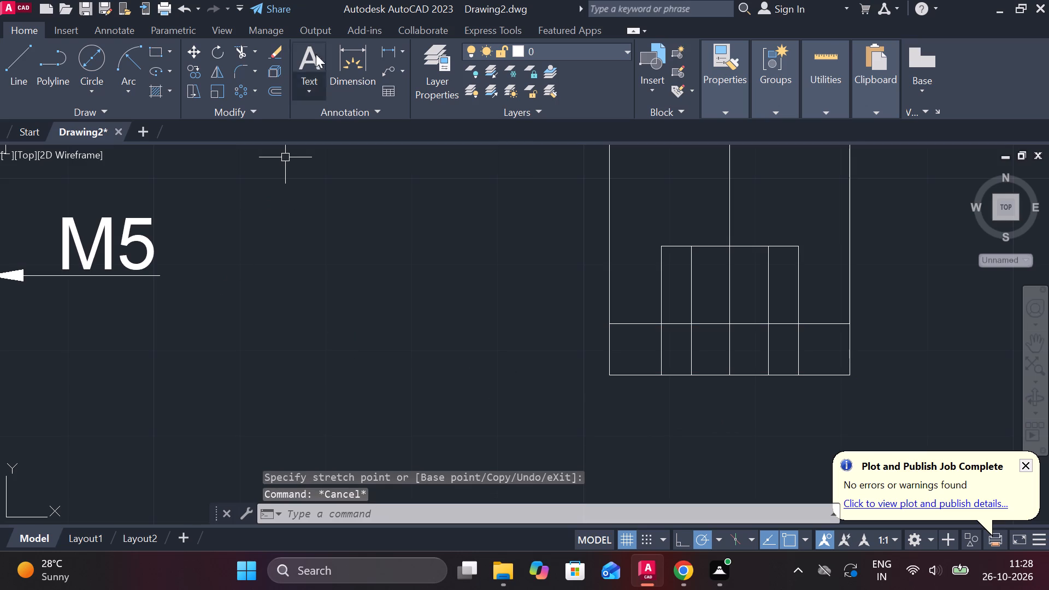
Set the fillet radius to 6.
click(257, 75)
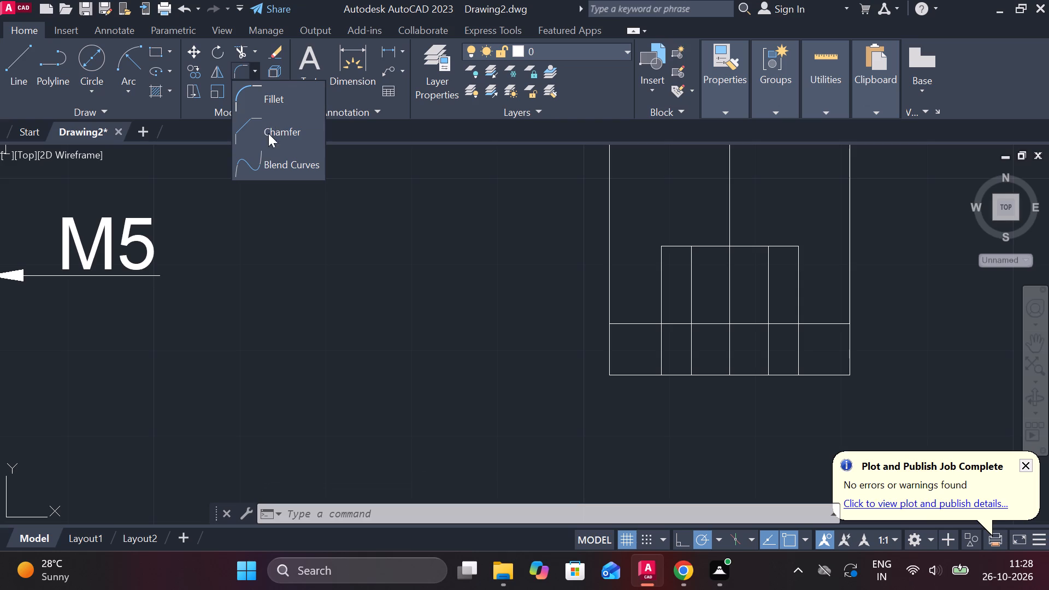
click(244, 69)
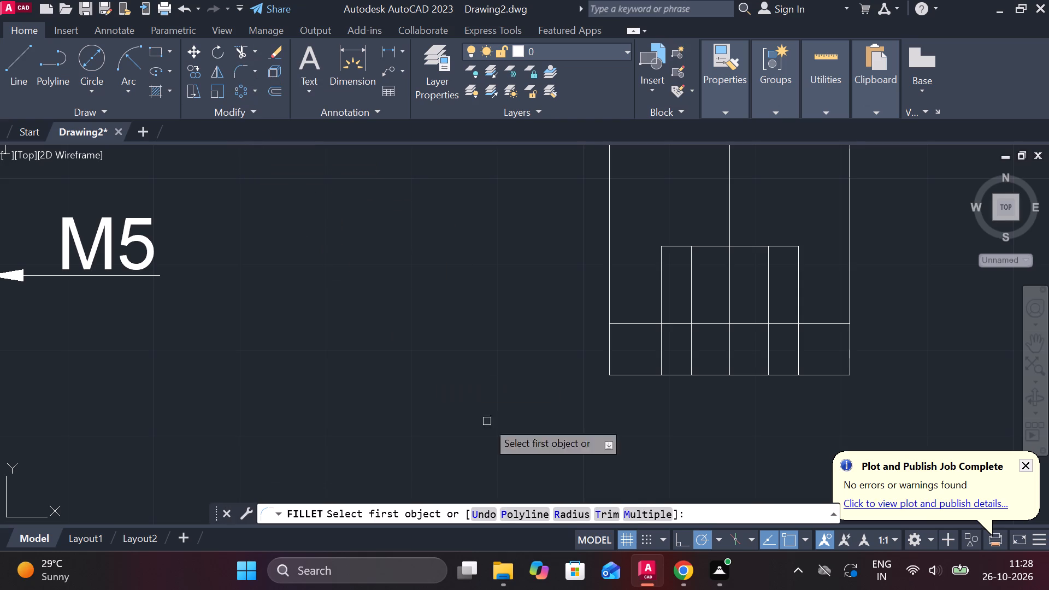
click(575, 518)
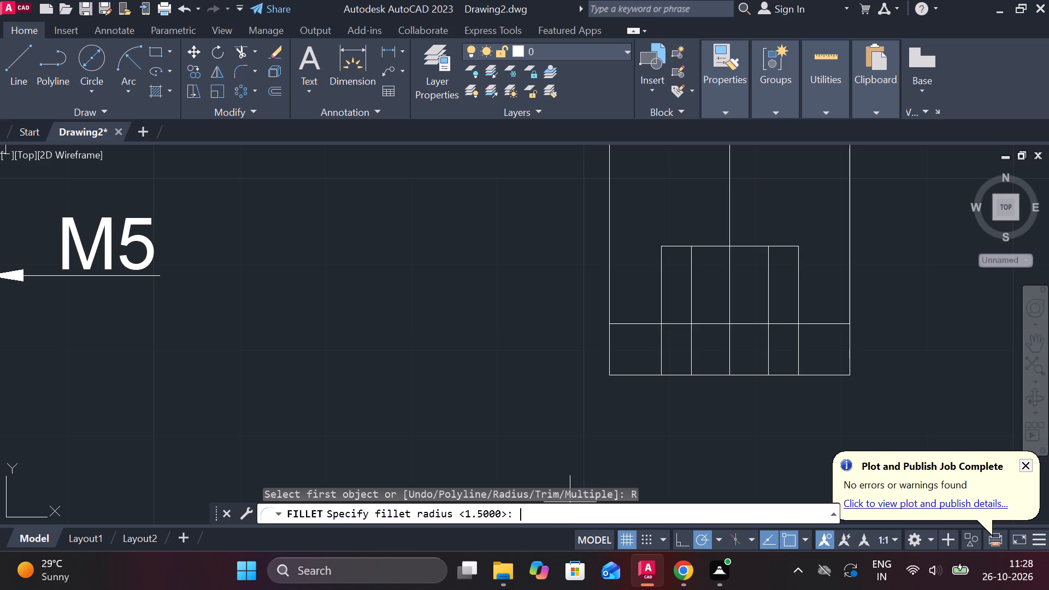
key(6)
key(Return)
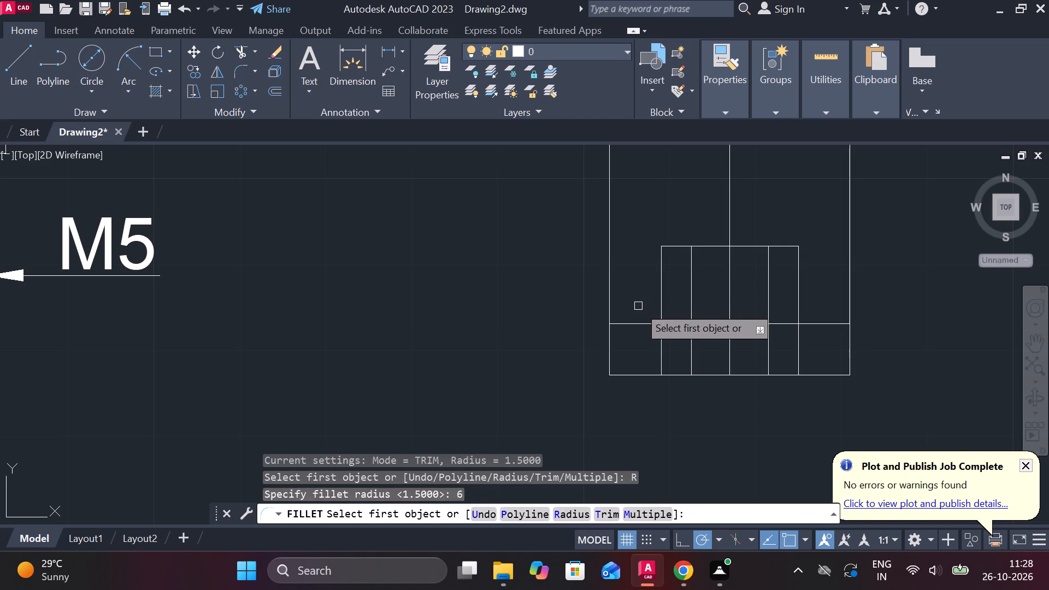
click(627, 324)
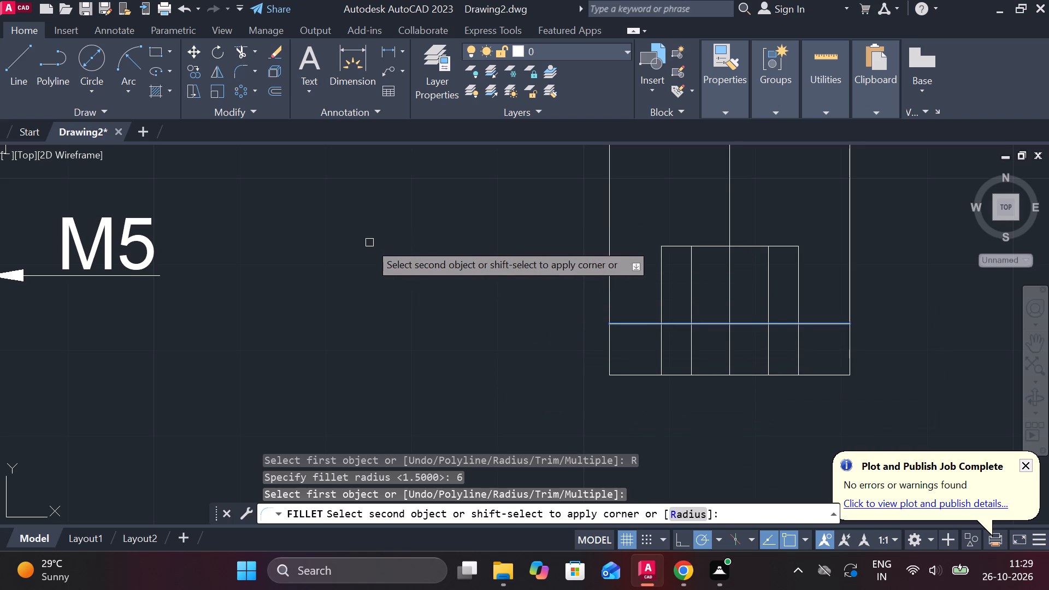
key(Escape)
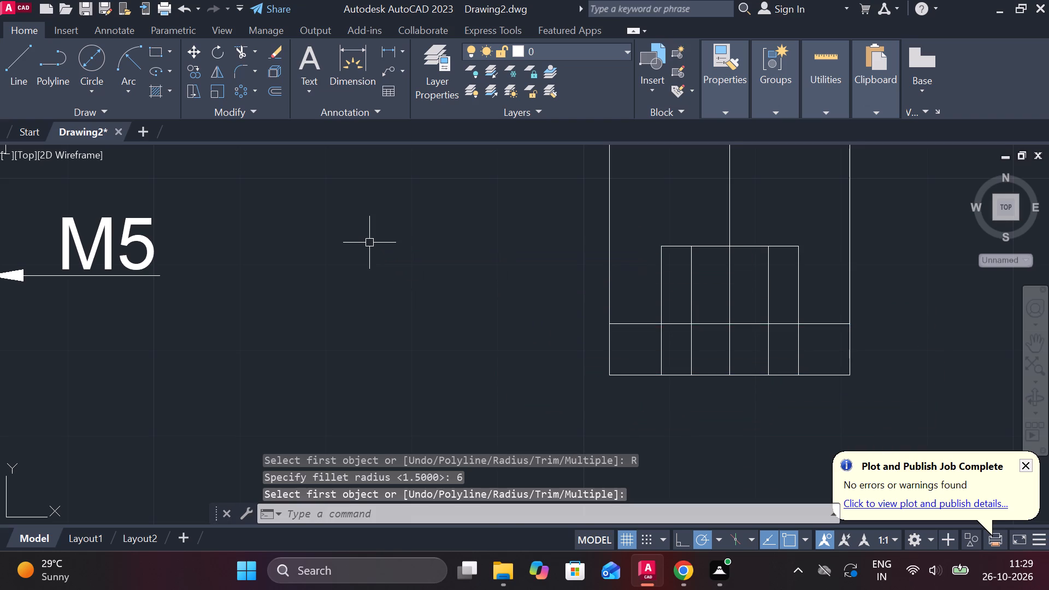
Trim the horizontal line 6 units above the base between the two inner vertical lines left of the centre line.
click(241, 46)
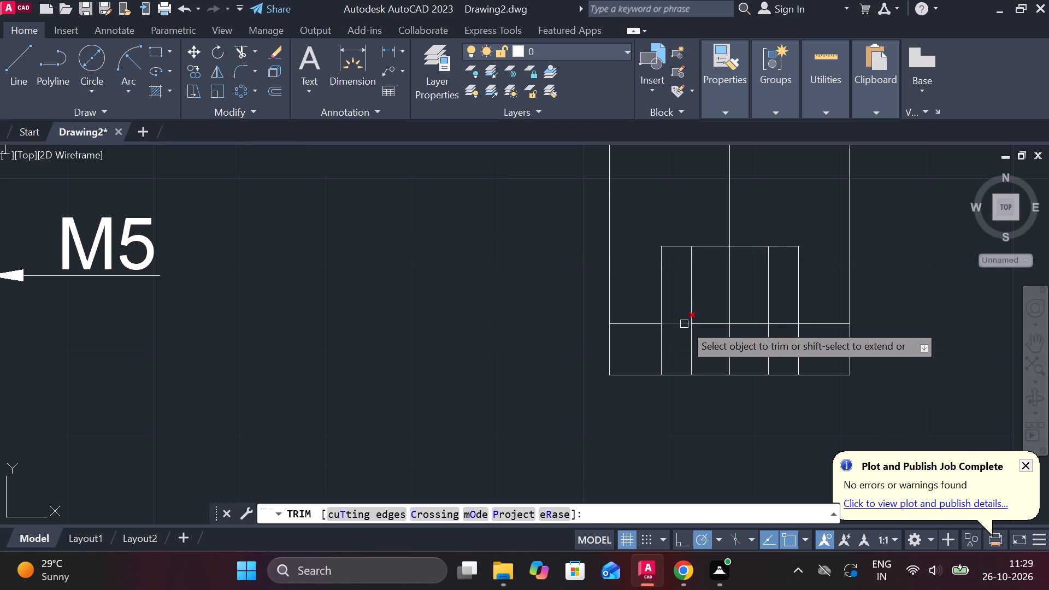
click(684, 324)
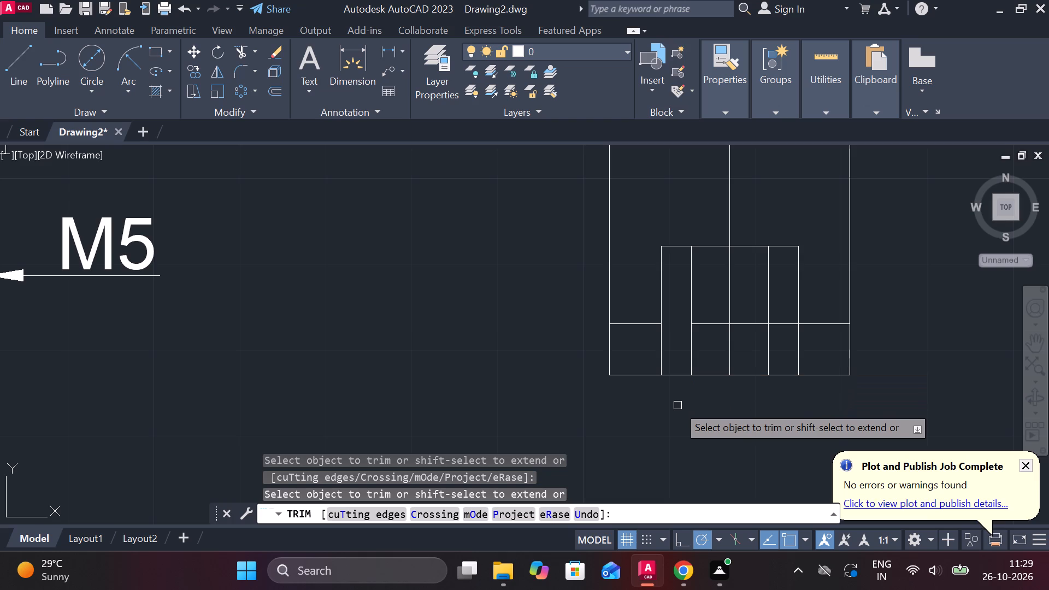
Fillet the cut-off left piece of the horizontal line to the step's left vertical line with radius 6.
click(237, 73)
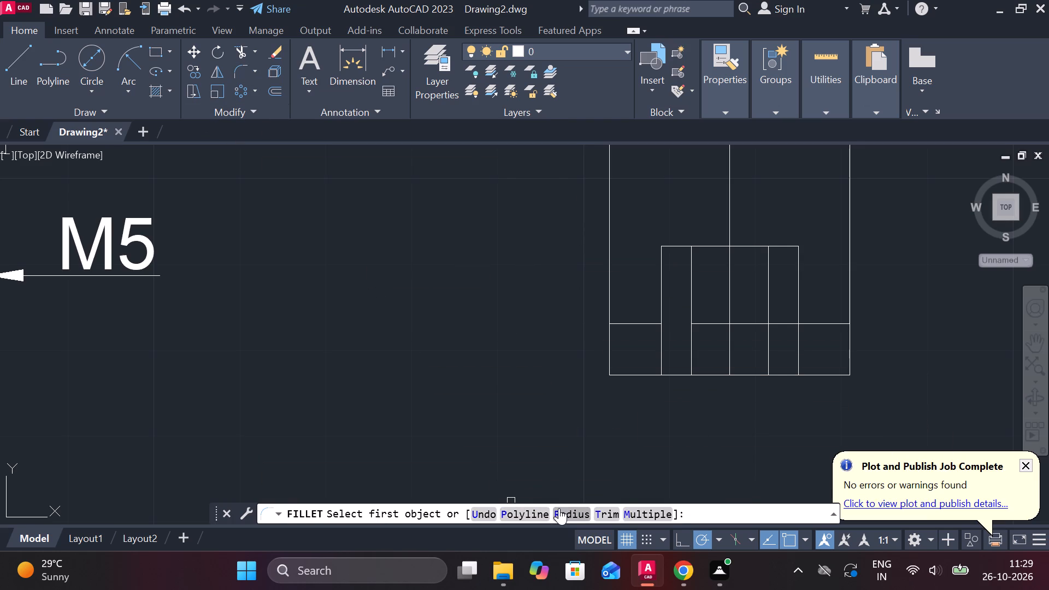
click(559, 508)
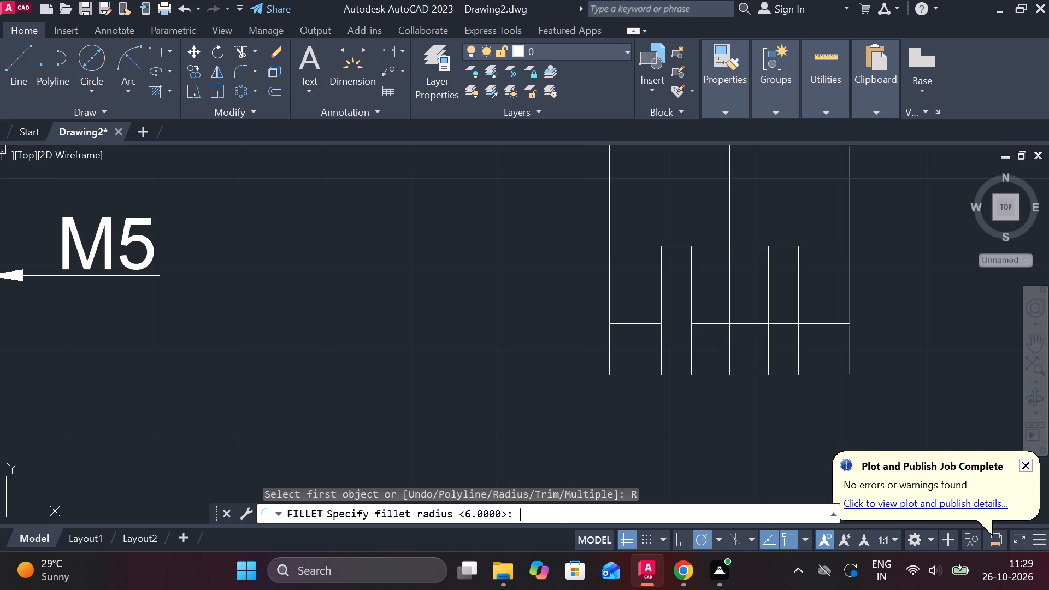
key(Return)
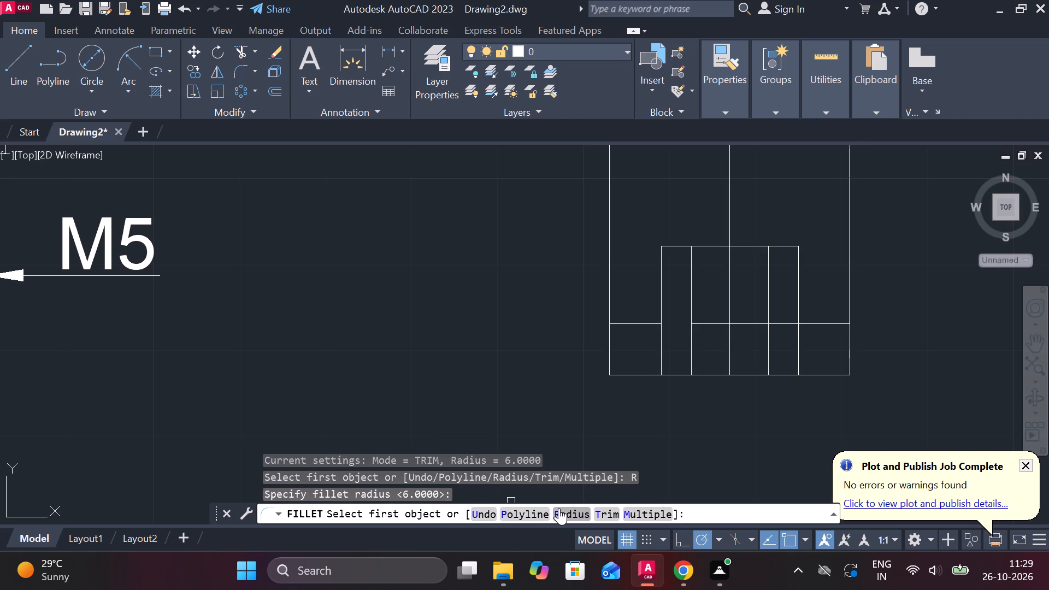
click(646, 322)
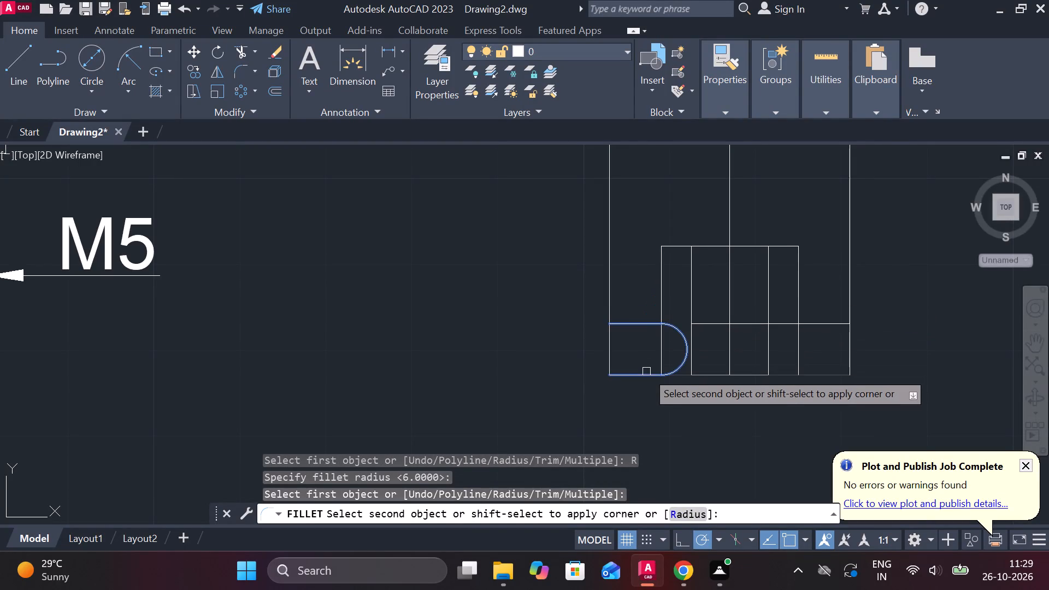
click(659, 287)
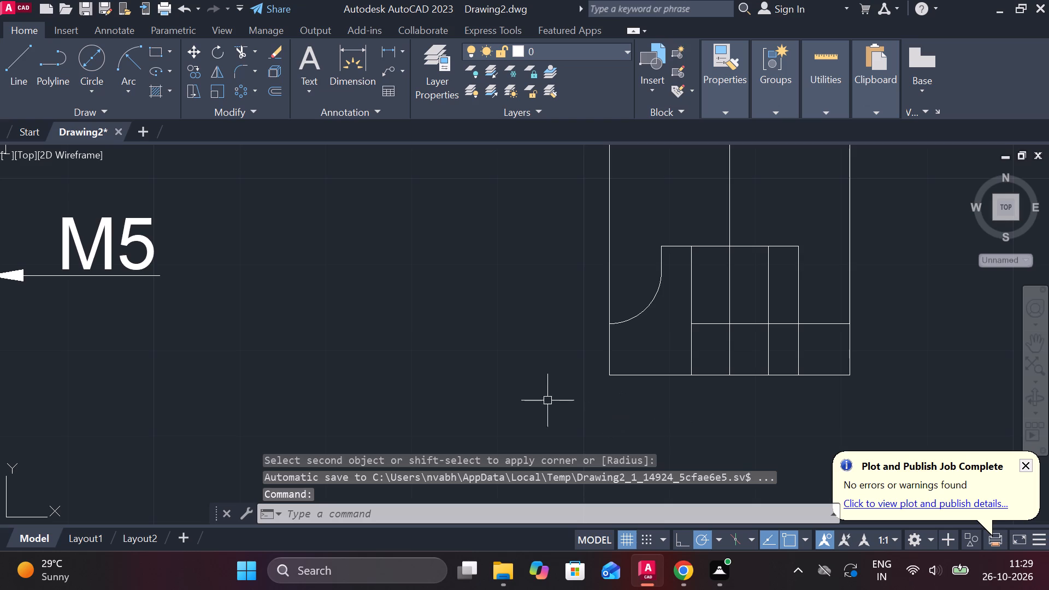
key(Escape)
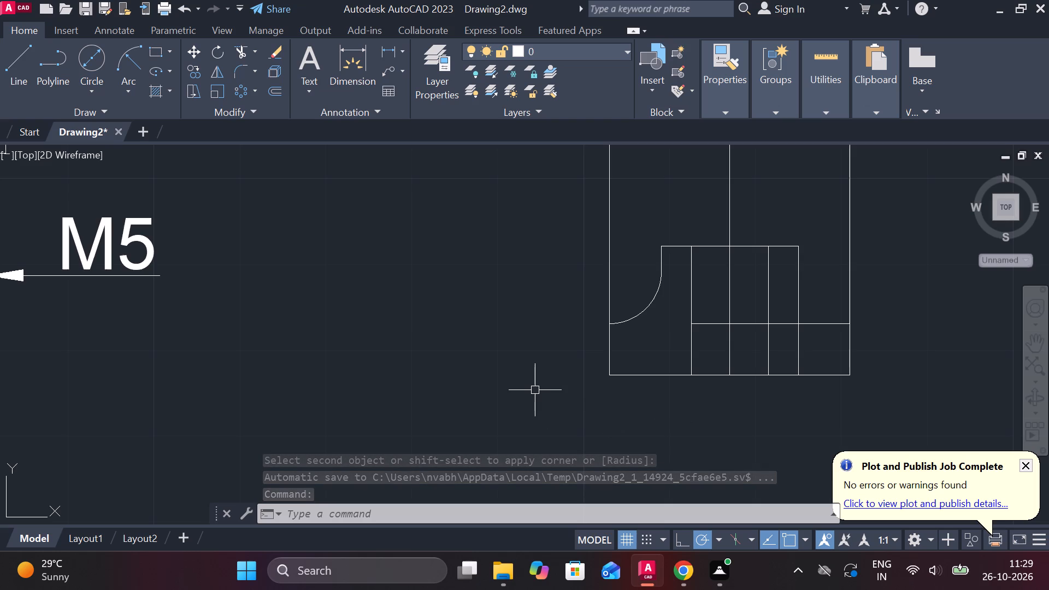
Stretch the shortened left vertical line down to the bottom line, and the horizontal line's left end out to the outer left vertical line.
click(661, 266)
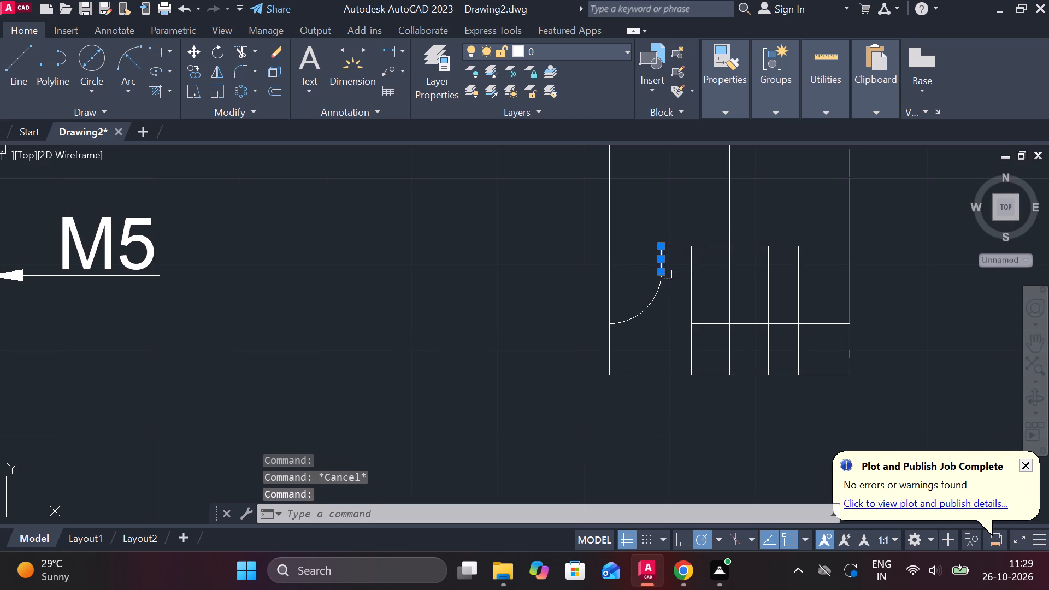
click(662, 272)
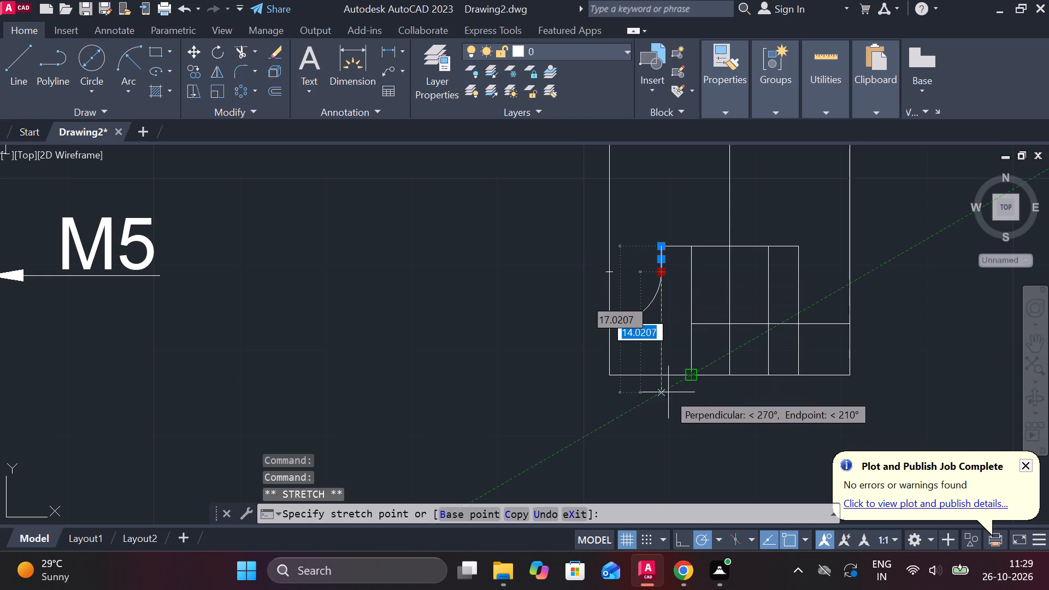
click(659, 376)
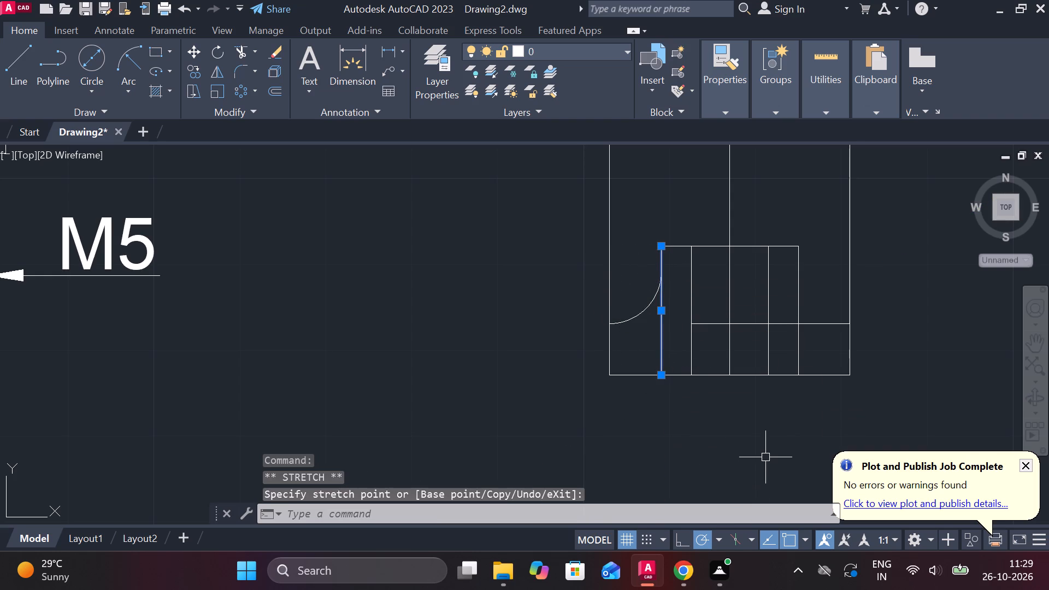
key(Escape)
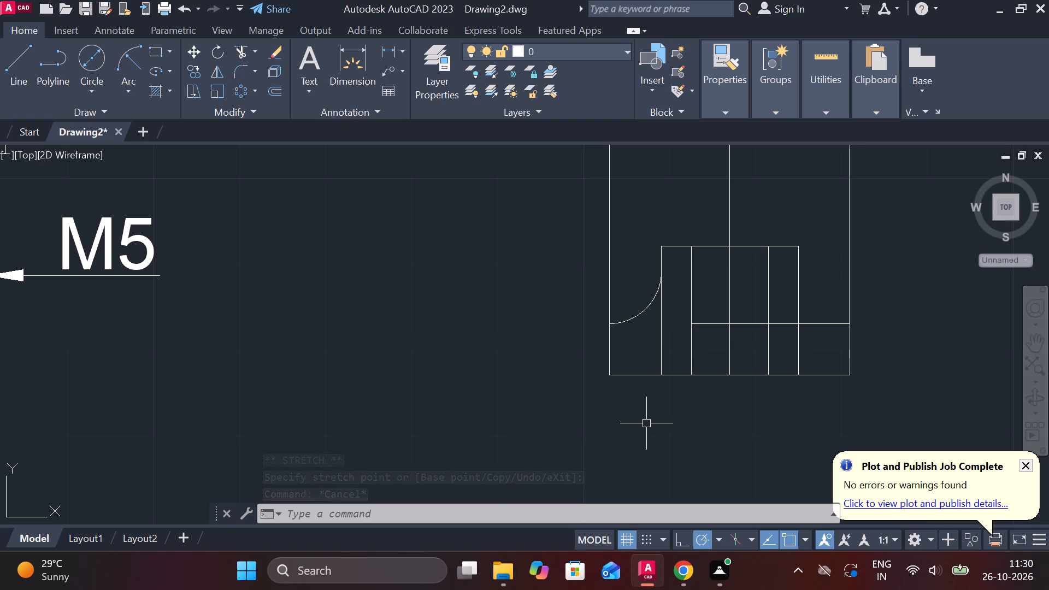
click(708, 325)
click(690, 327)
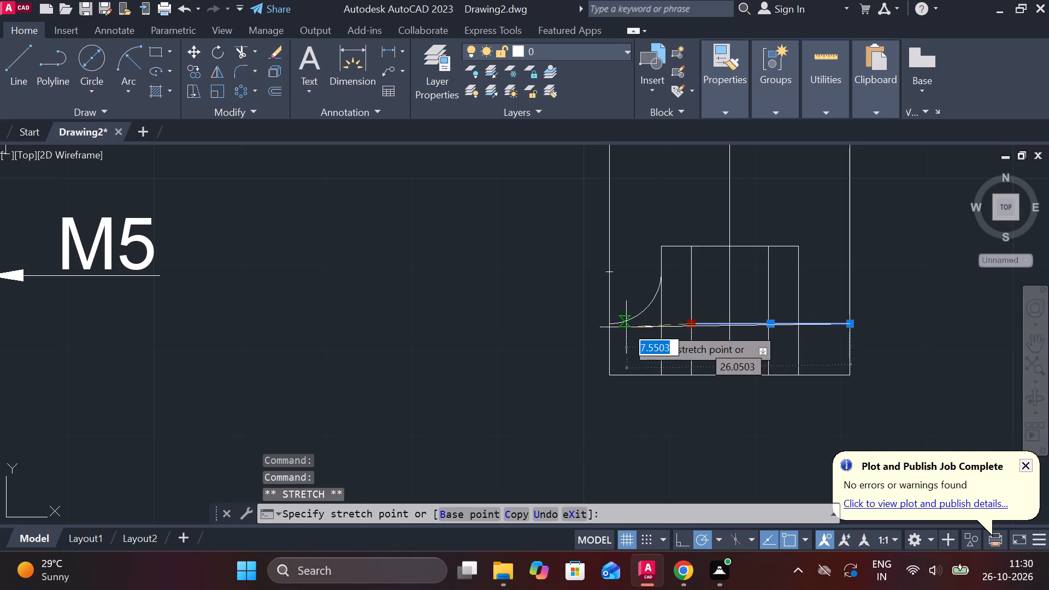
click(607, 326)
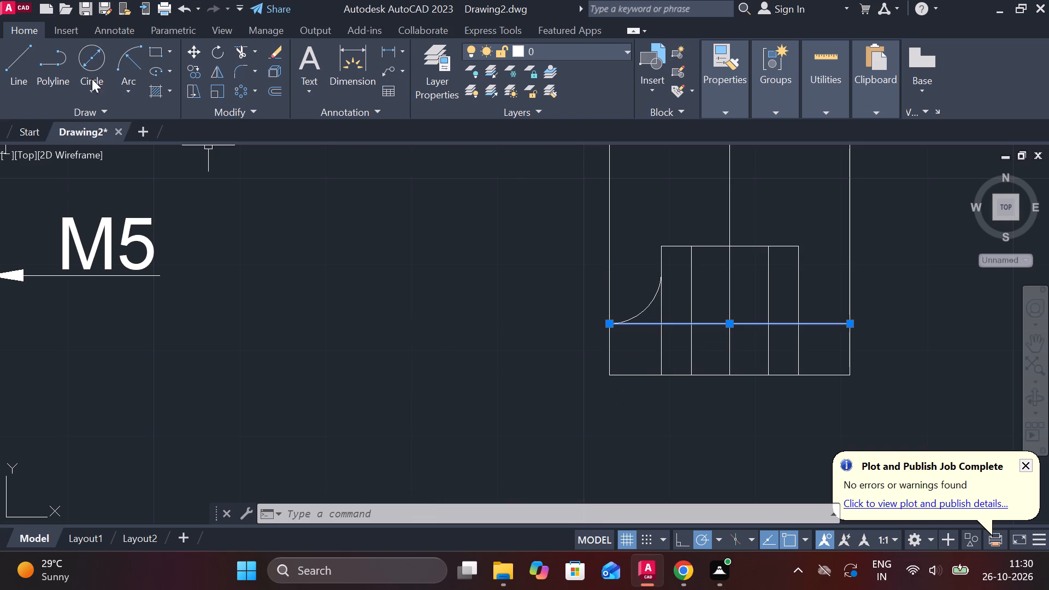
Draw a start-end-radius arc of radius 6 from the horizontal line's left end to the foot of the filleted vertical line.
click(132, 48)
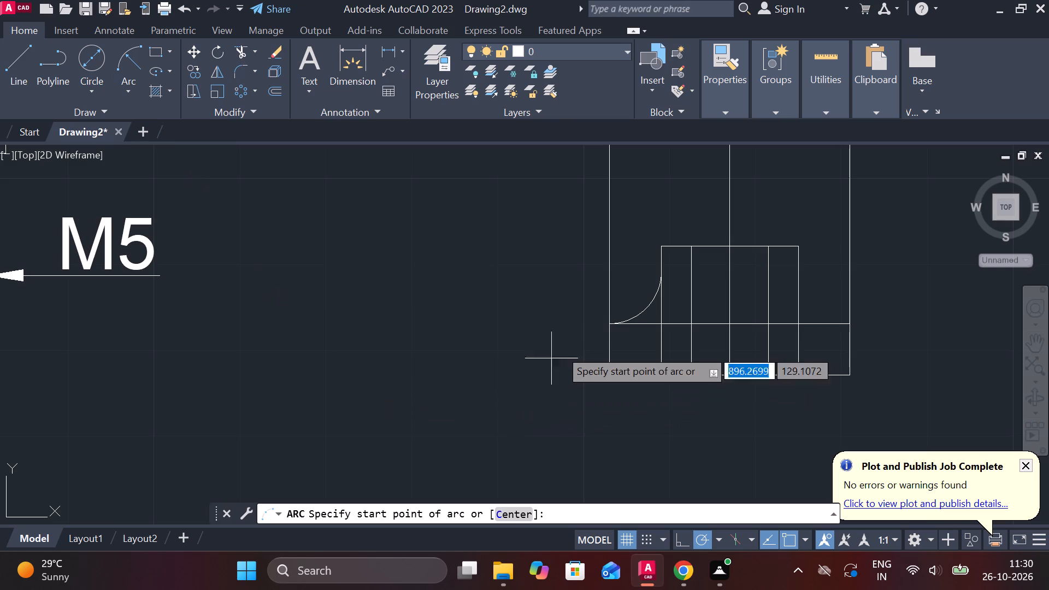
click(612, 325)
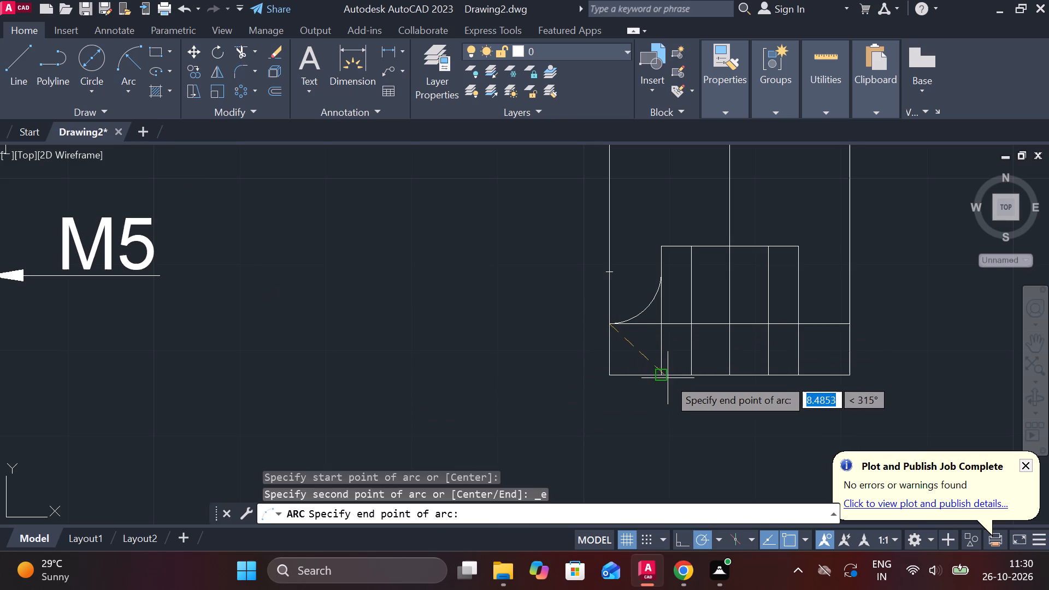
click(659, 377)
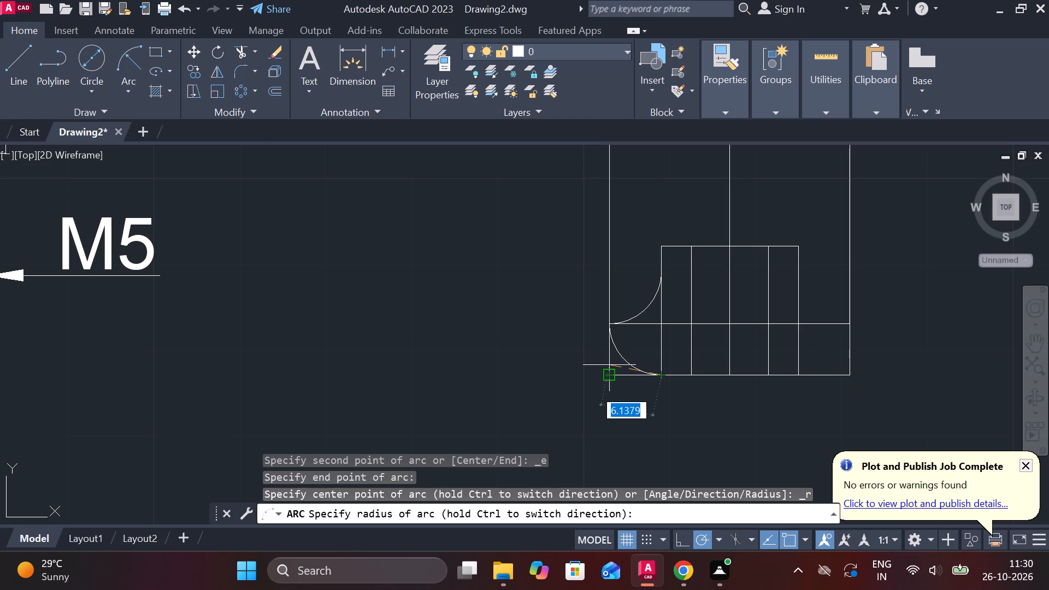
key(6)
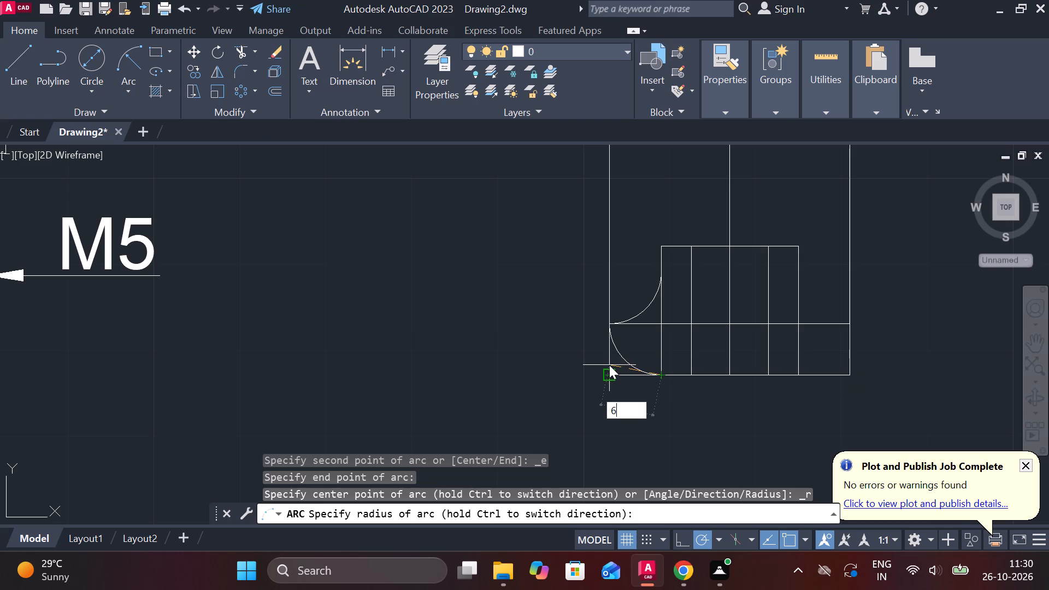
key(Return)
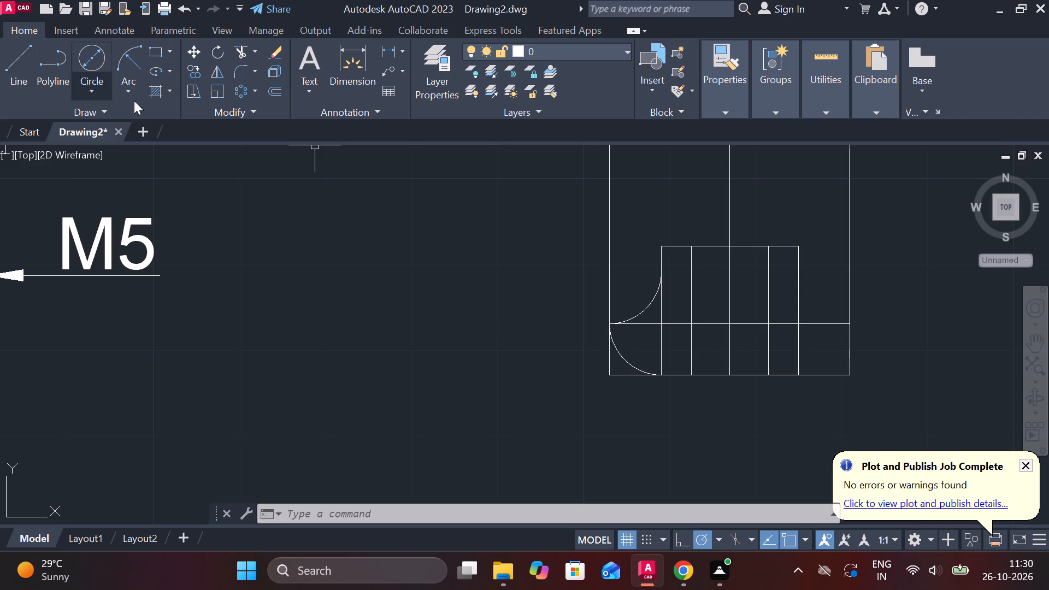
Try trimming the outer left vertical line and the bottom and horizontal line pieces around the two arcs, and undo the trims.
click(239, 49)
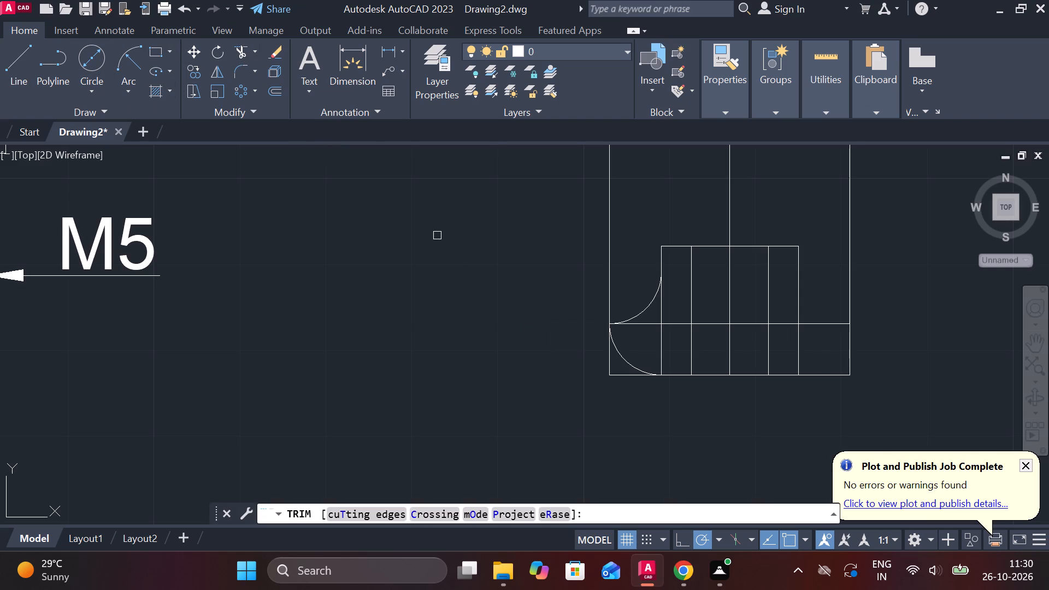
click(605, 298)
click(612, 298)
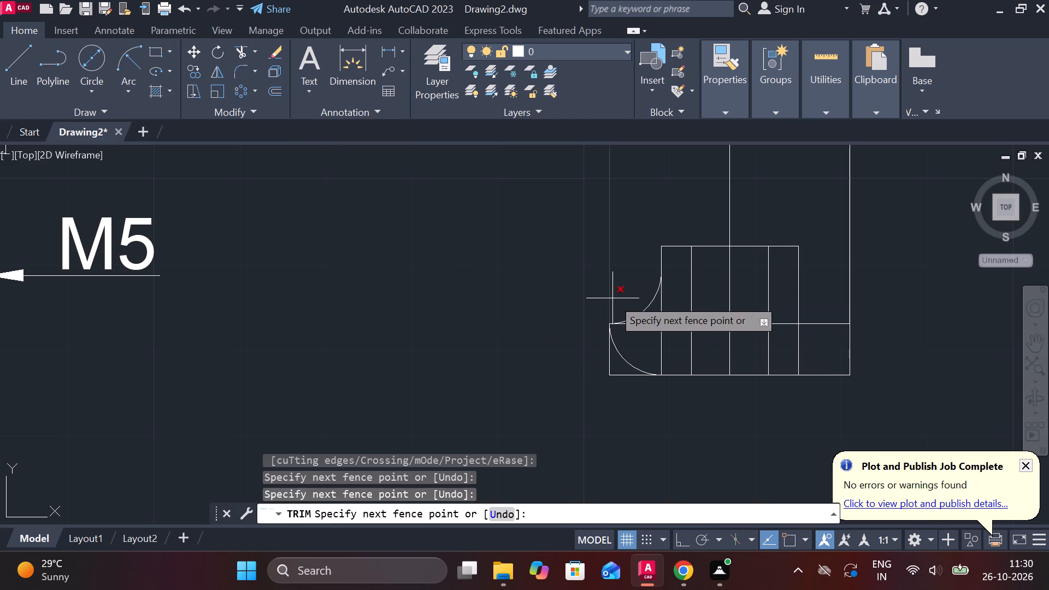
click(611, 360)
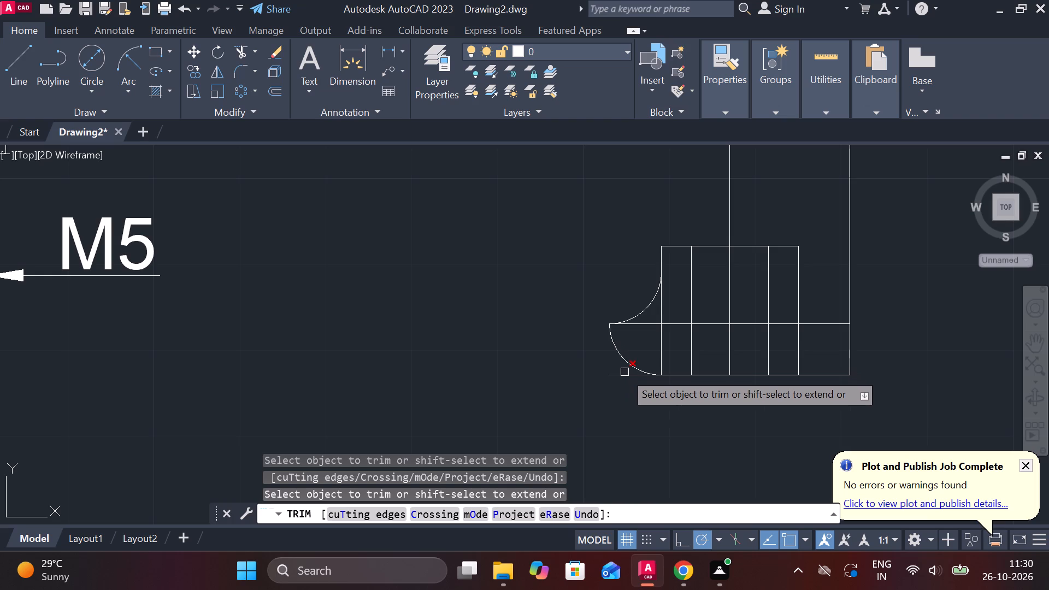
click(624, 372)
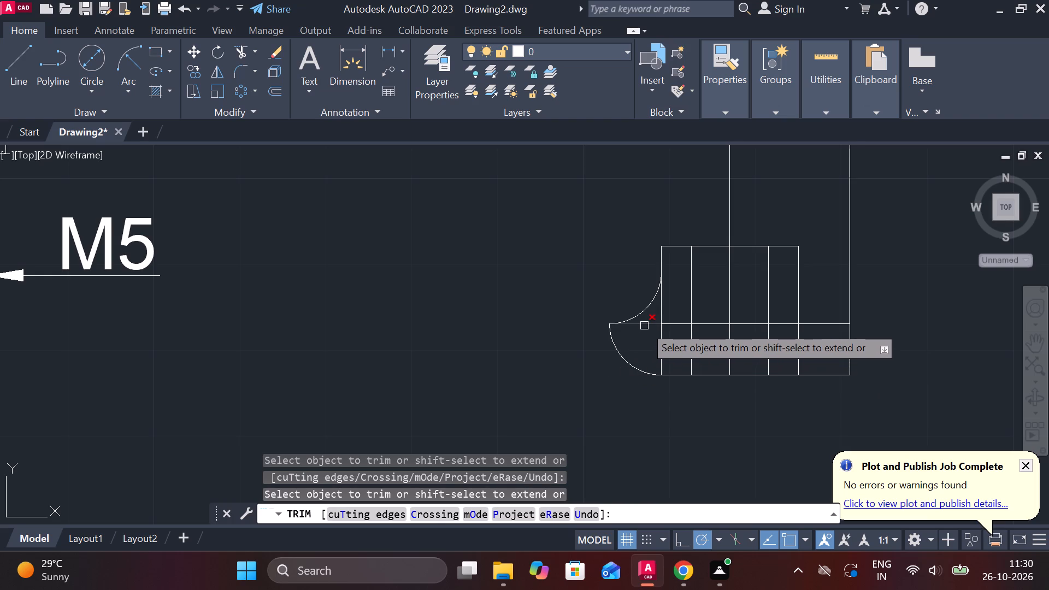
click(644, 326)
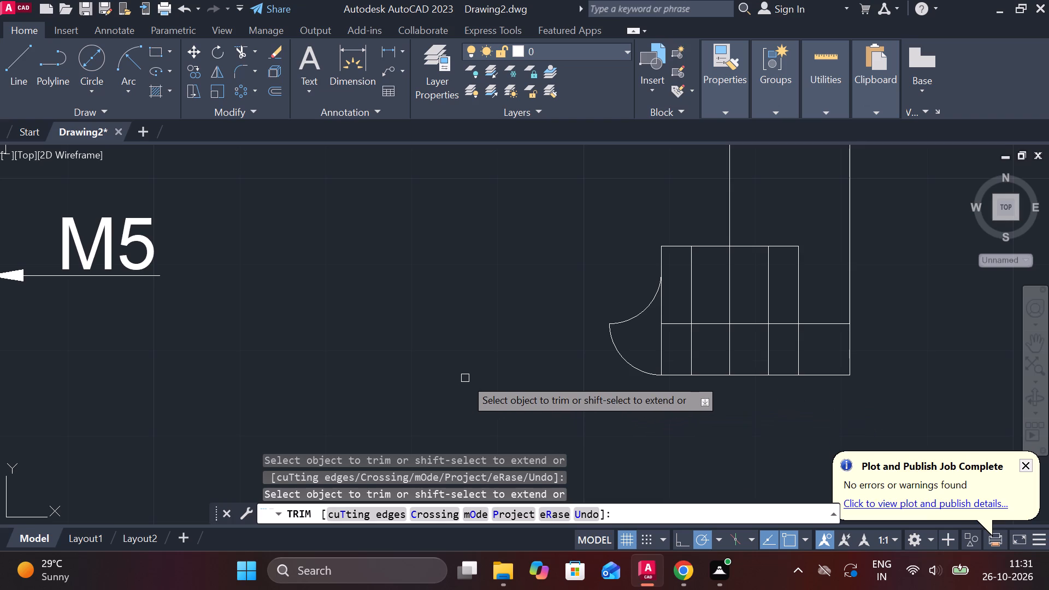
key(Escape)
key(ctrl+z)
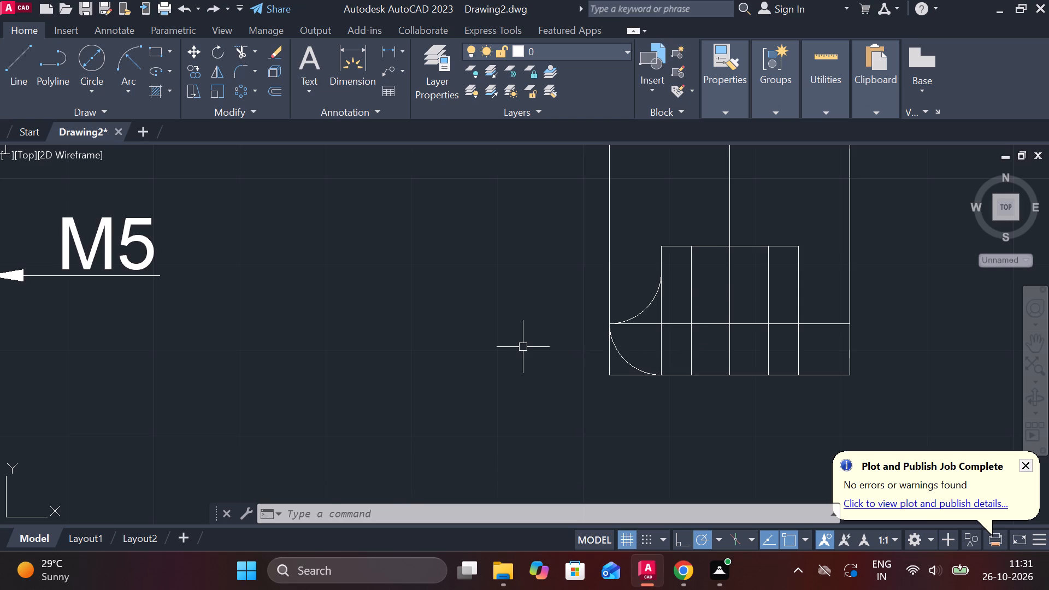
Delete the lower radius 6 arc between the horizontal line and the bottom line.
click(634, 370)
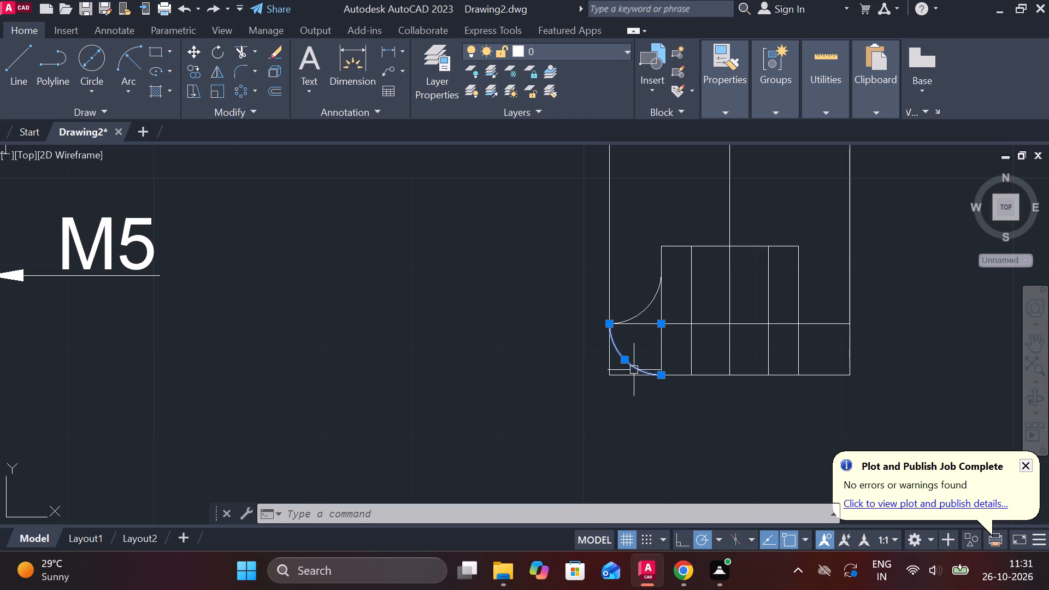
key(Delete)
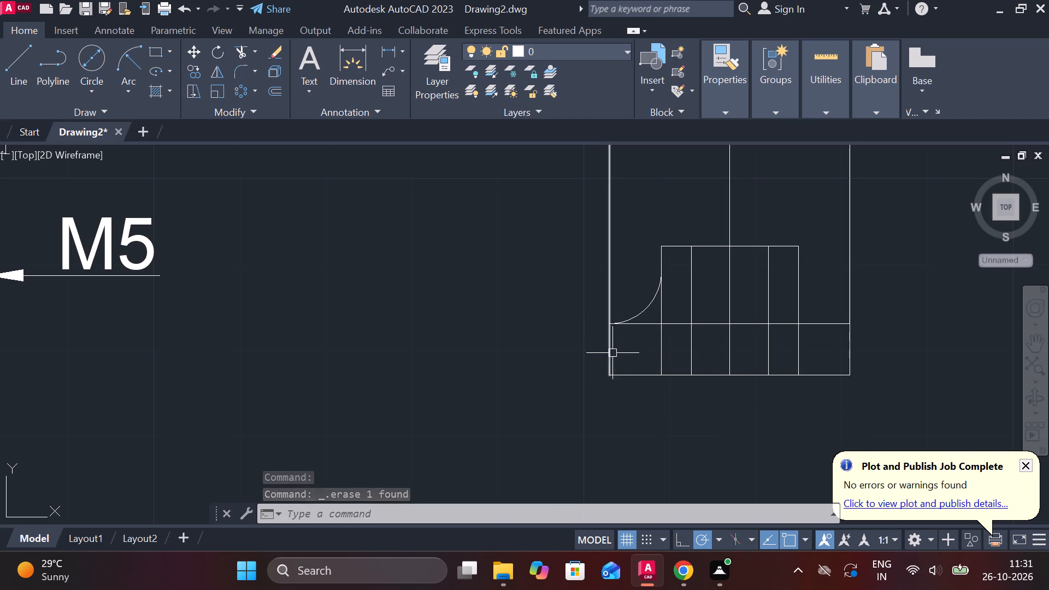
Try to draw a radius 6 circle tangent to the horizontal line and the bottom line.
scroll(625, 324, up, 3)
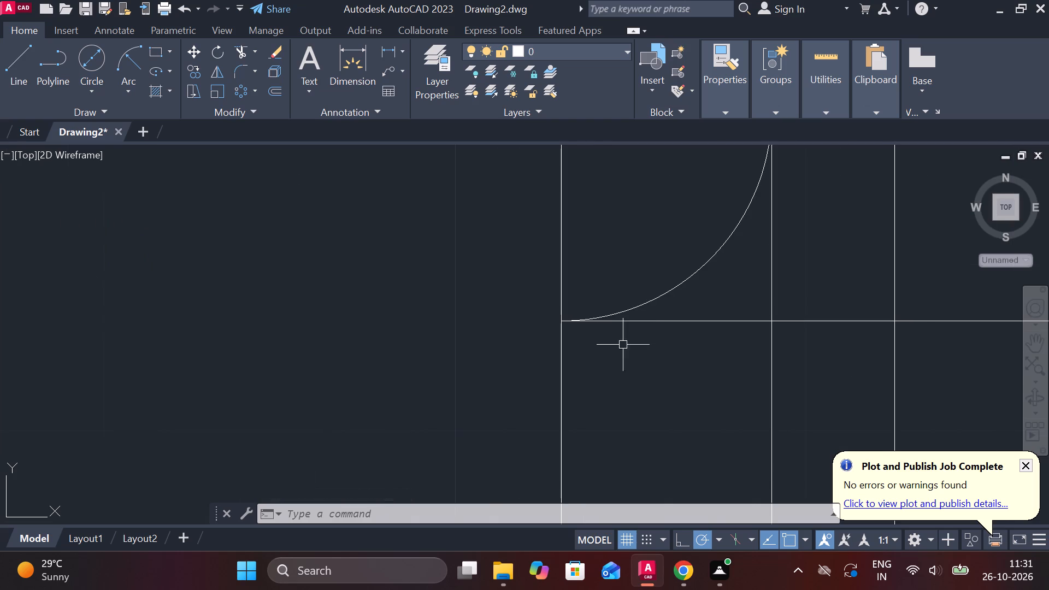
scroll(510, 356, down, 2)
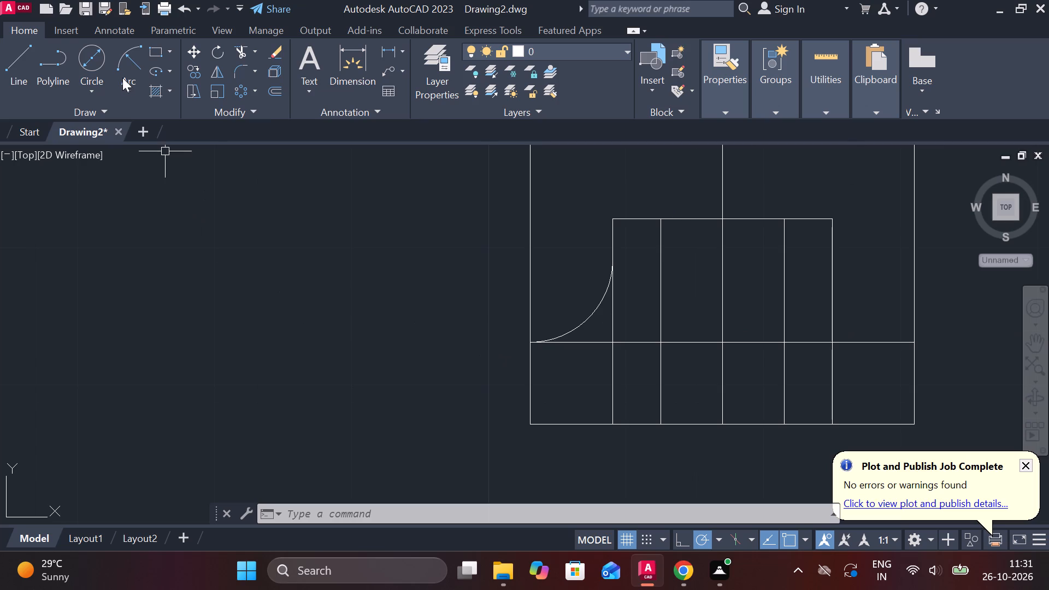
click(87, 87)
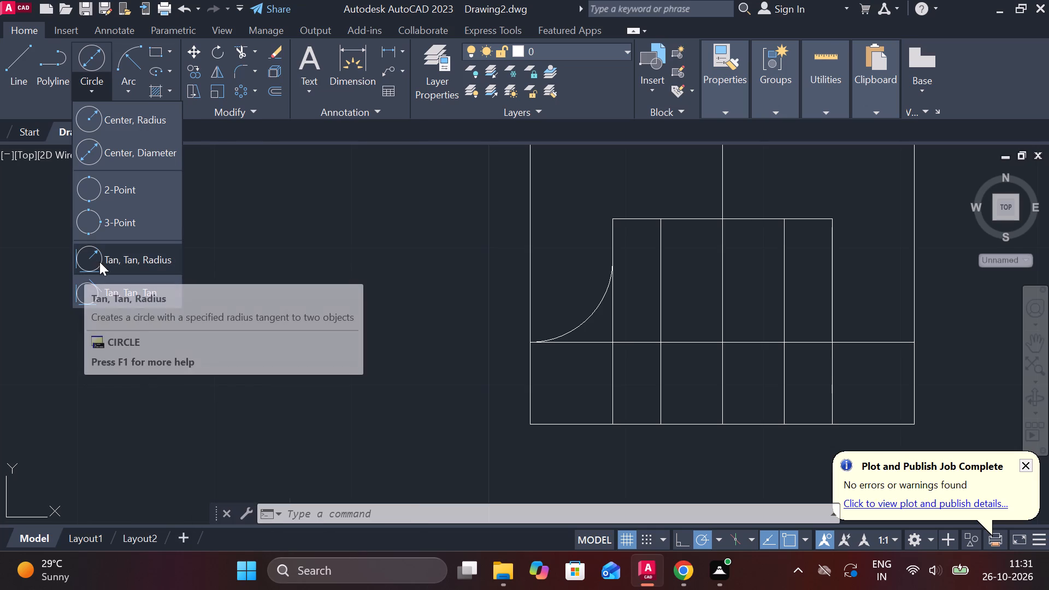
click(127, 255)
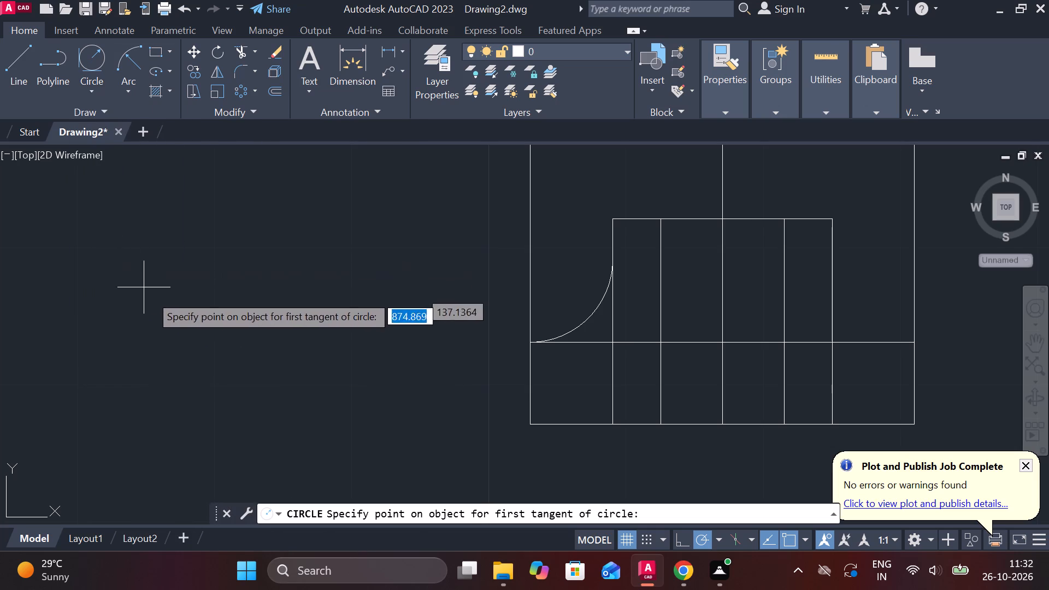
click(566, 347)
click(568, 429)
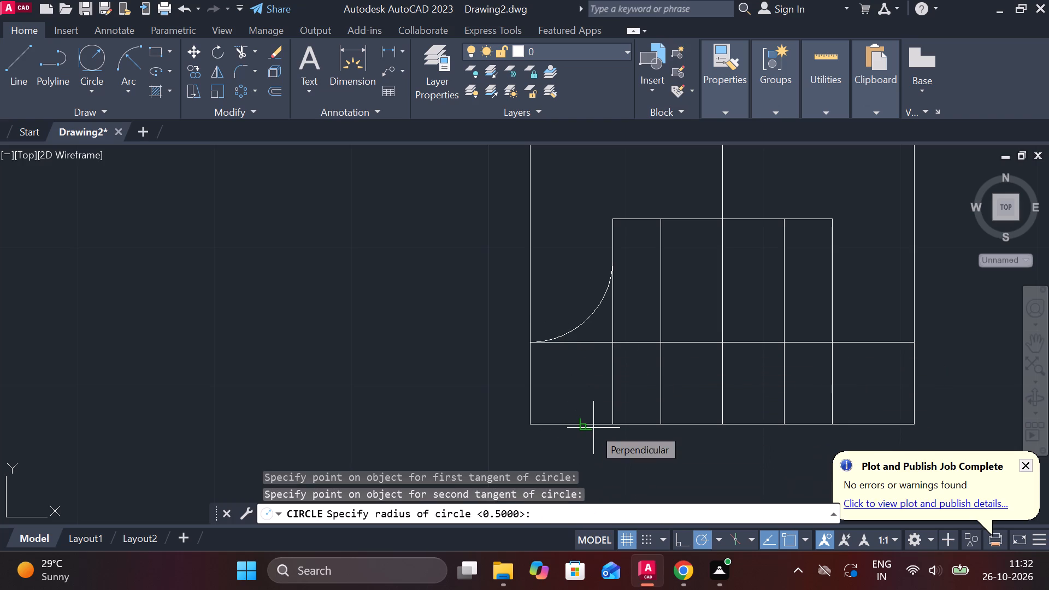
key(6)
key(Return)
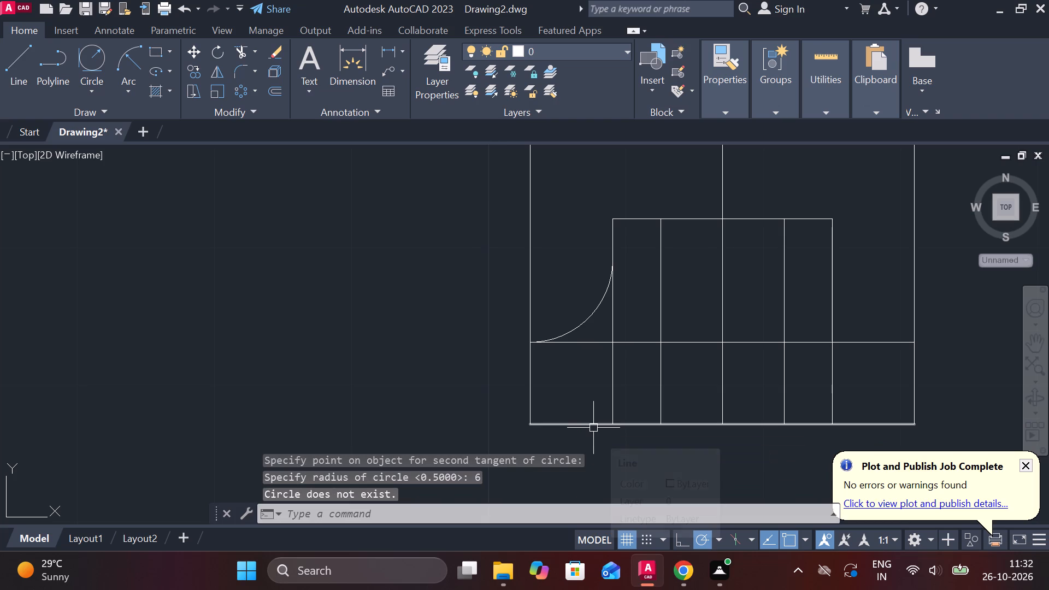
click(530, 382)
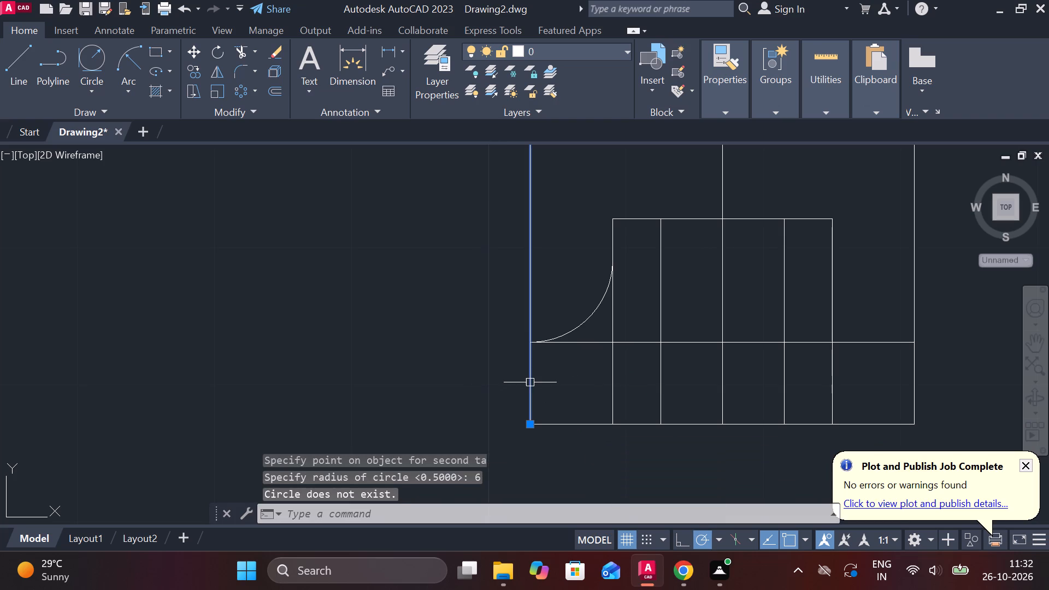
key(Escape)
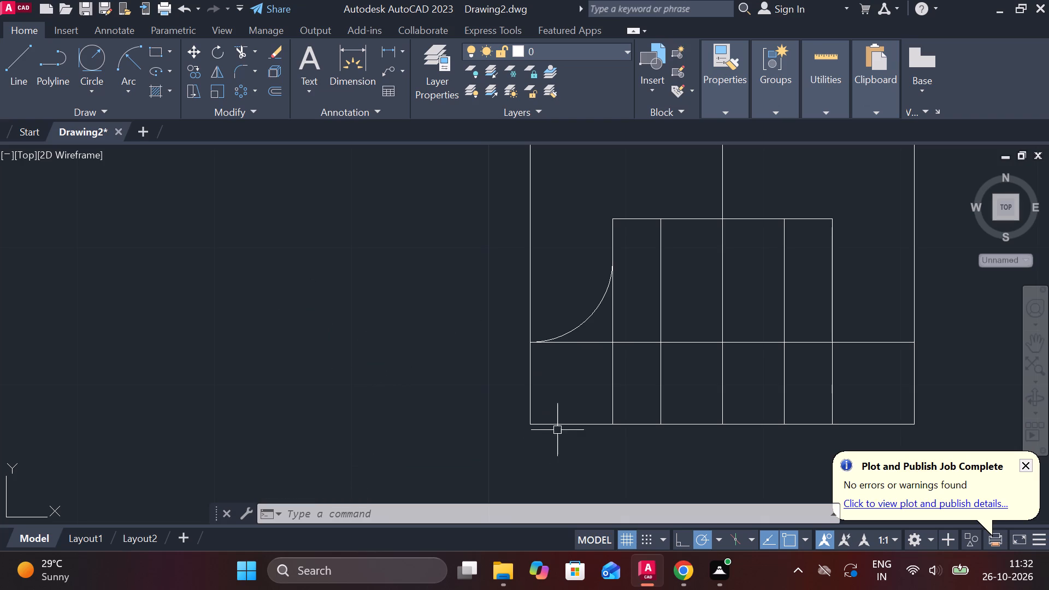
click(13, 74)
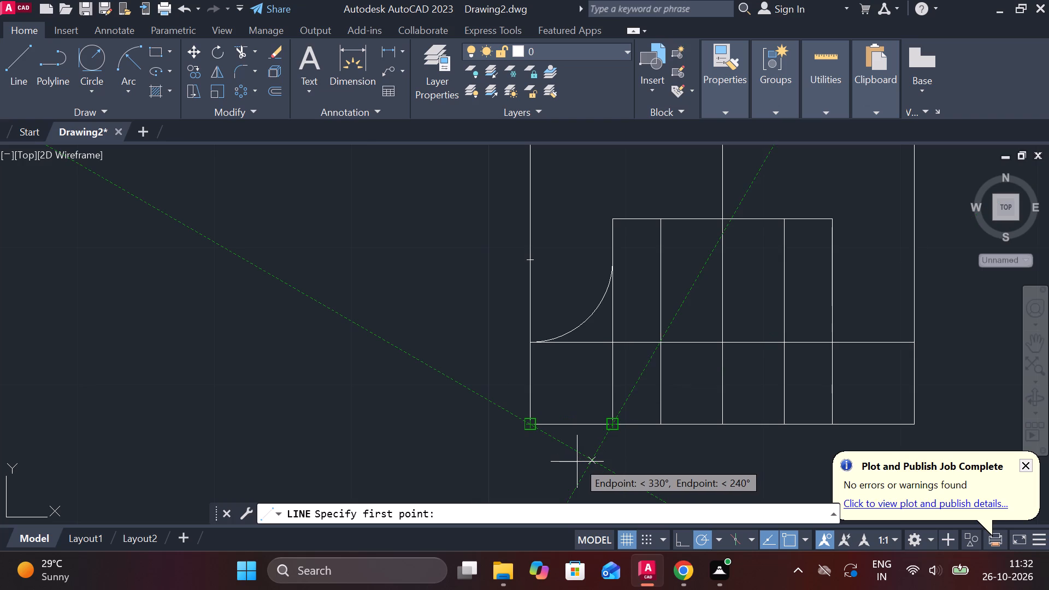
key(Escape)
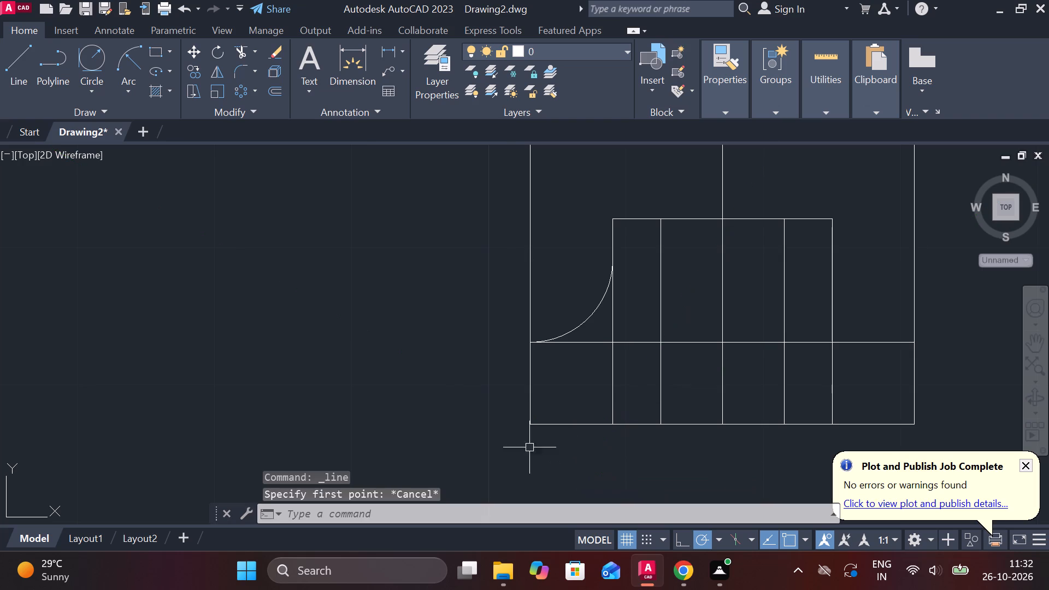
Draw a three-tangent circle touching the horizontal line, the outer left vertical line and the bottom line.
click(92, 82)
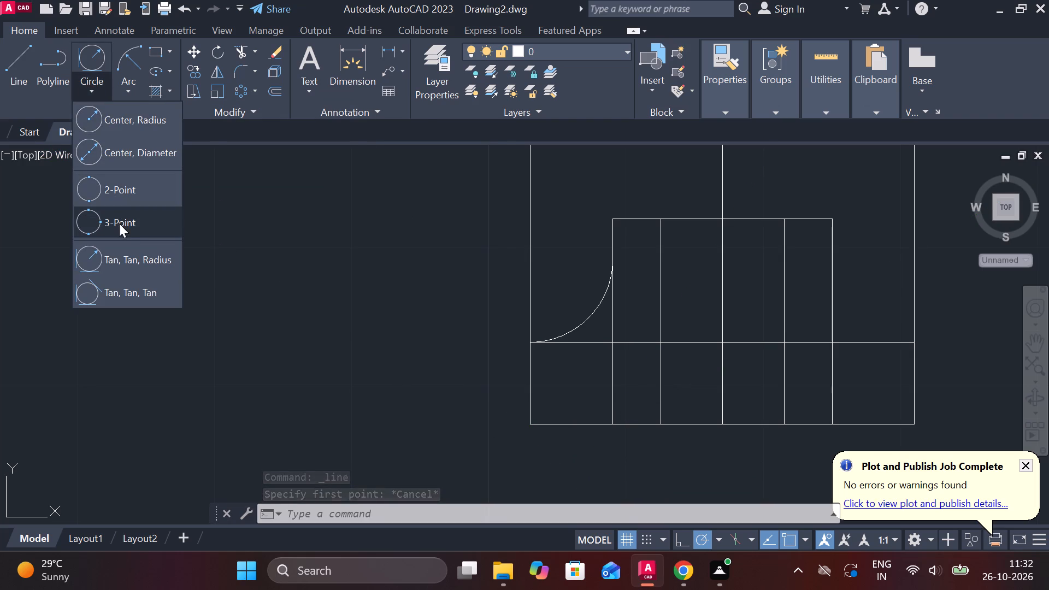
click(123, 288)
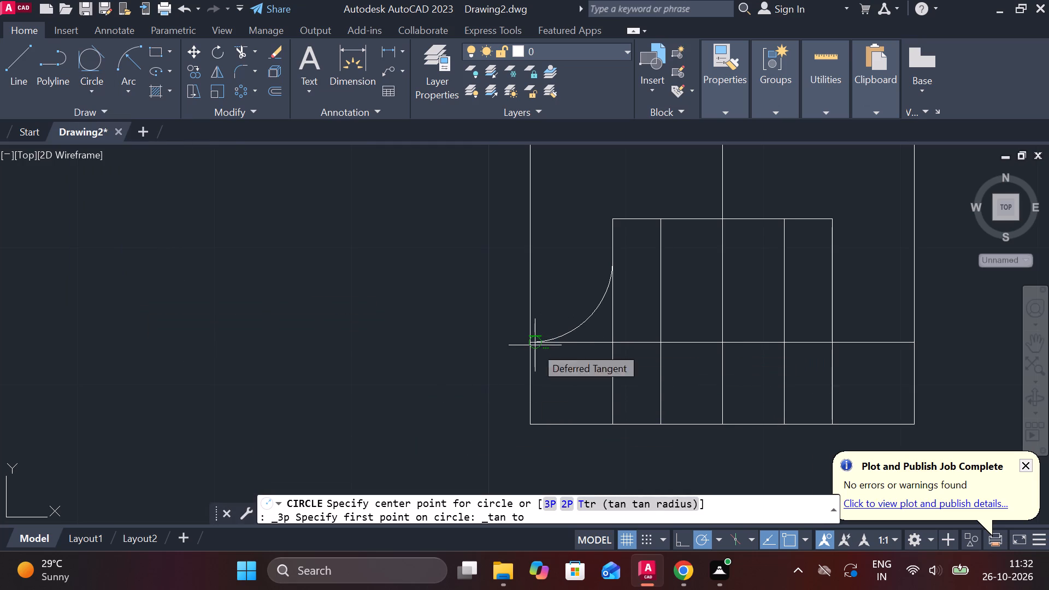
scroll(538, 342, up, 2)
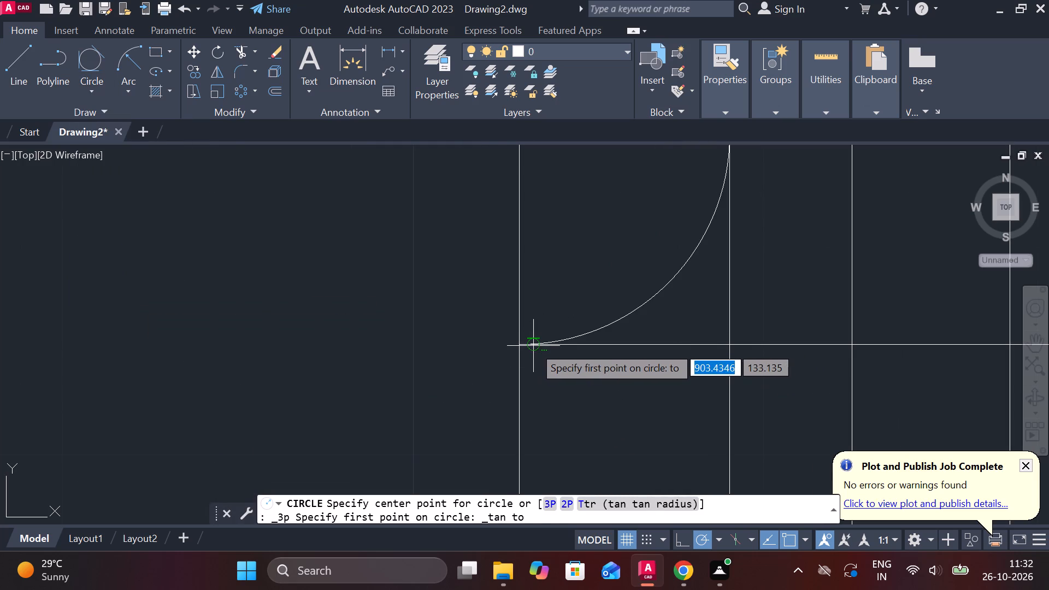
click(533, 346)
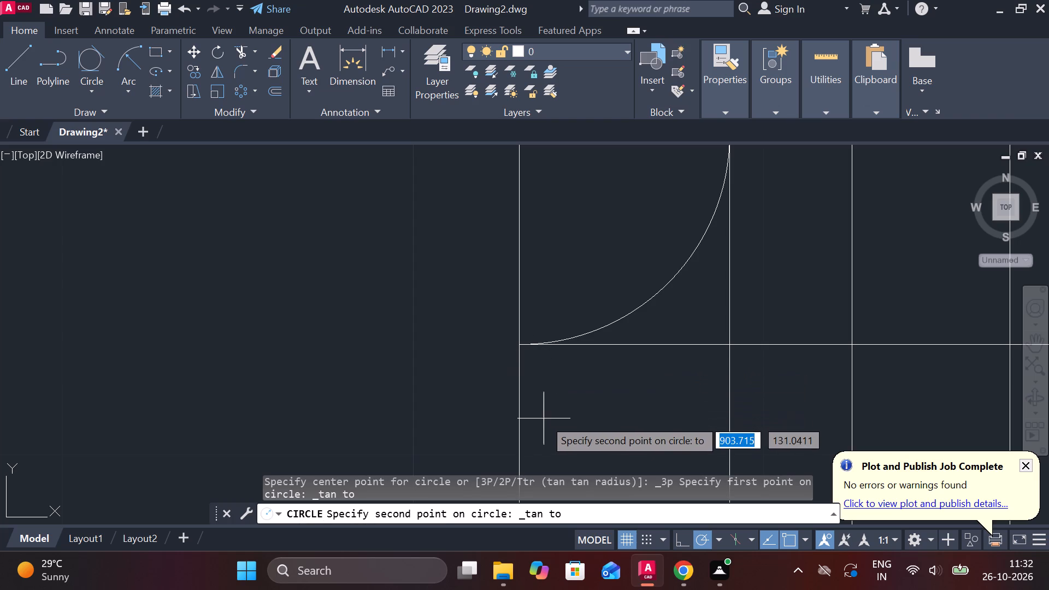
scroll(538, 414, down, 2)
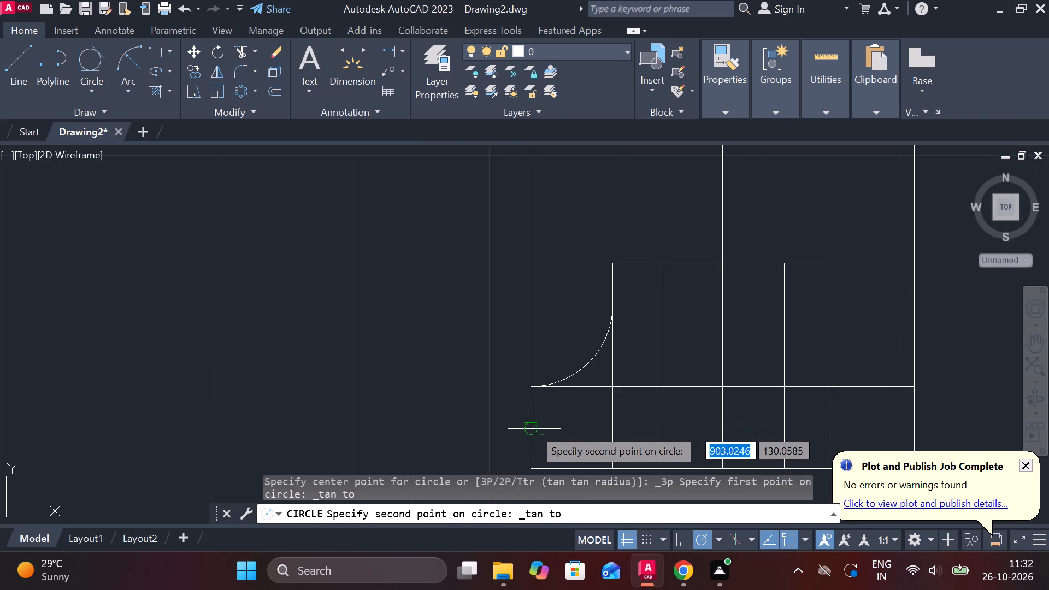
click(533, 432)
scroll(568, 436, down, 2)
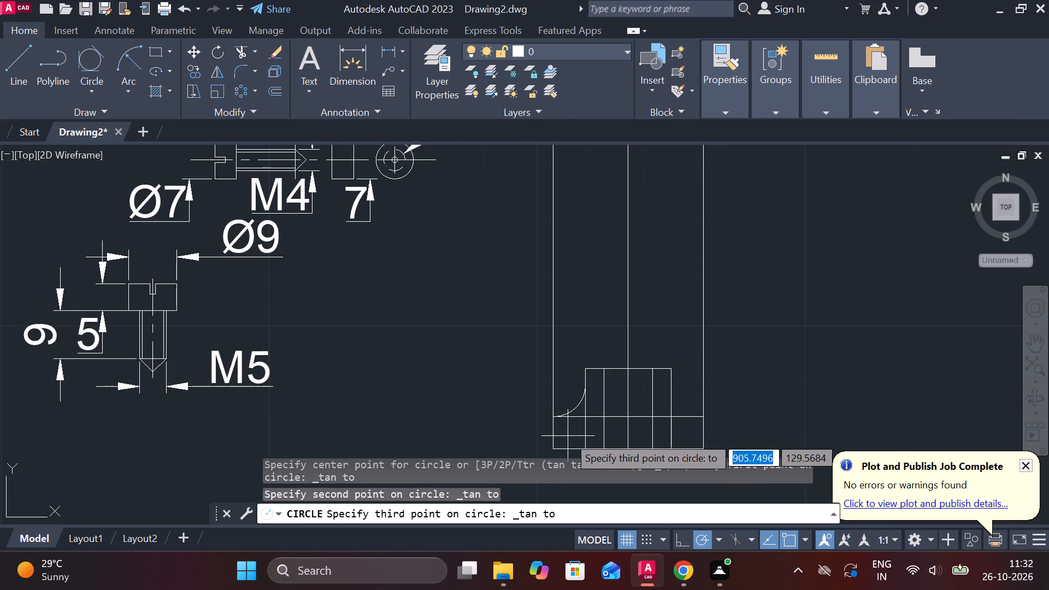
scroll(568, 451, up, 3)
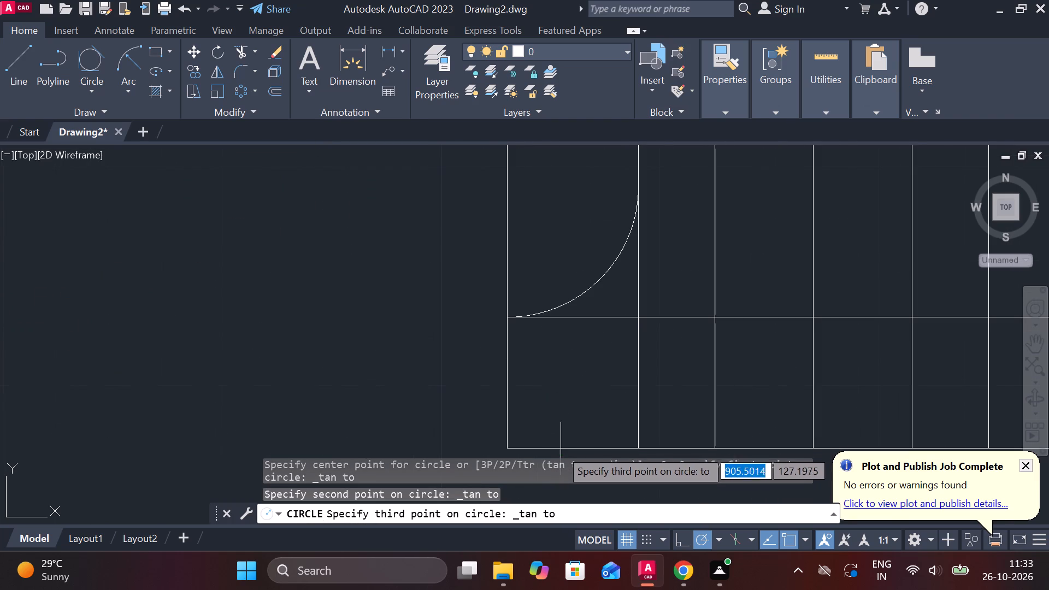
click(557, 451)
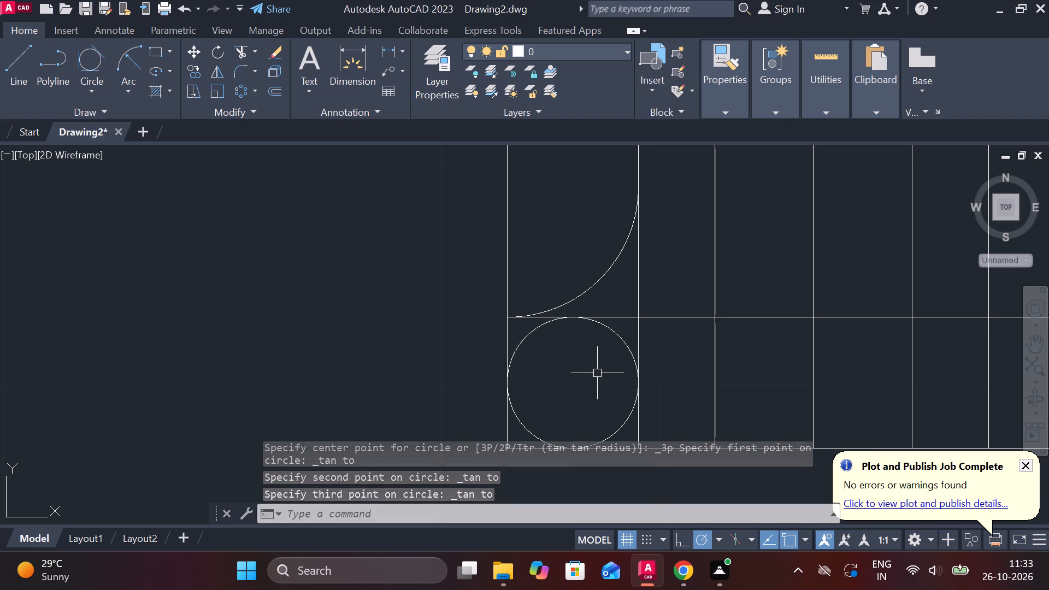
Delete the remaining radius 6 arc above the tangent circle.
scroll(597, 373, down, 1)
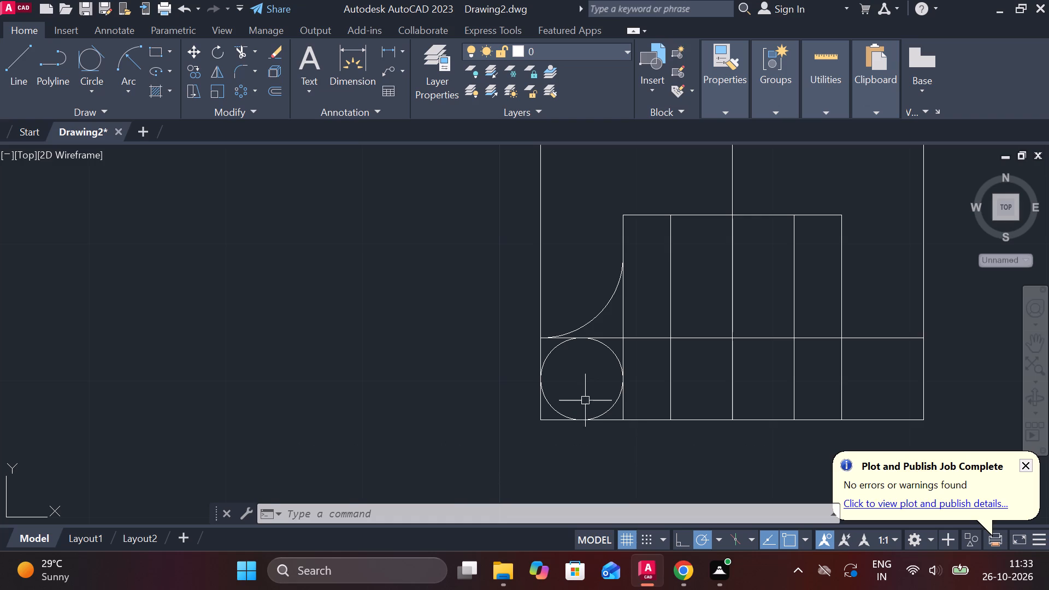
click(579, 330)
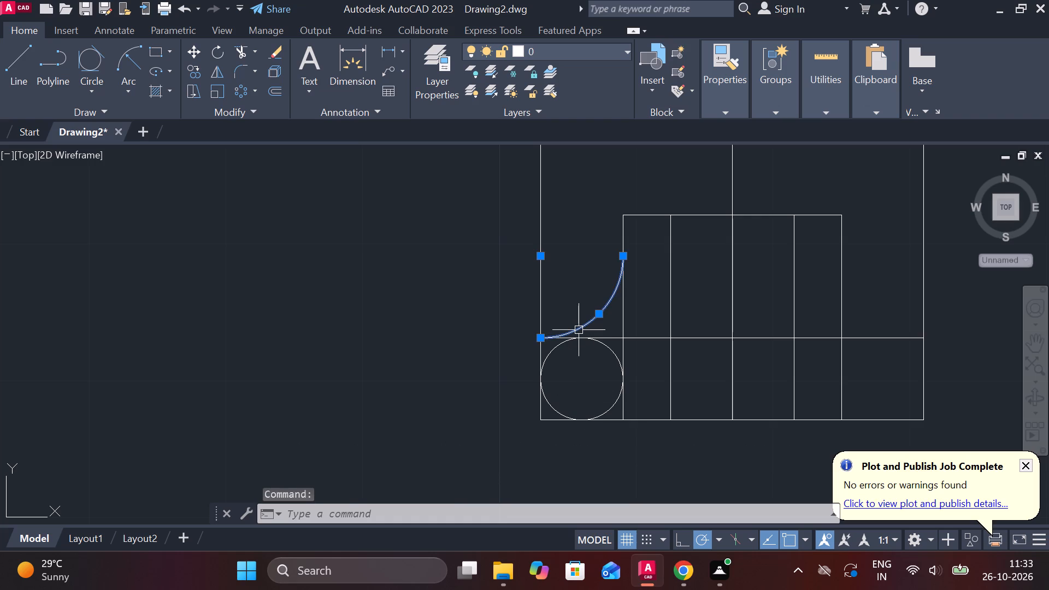
key(Delete)
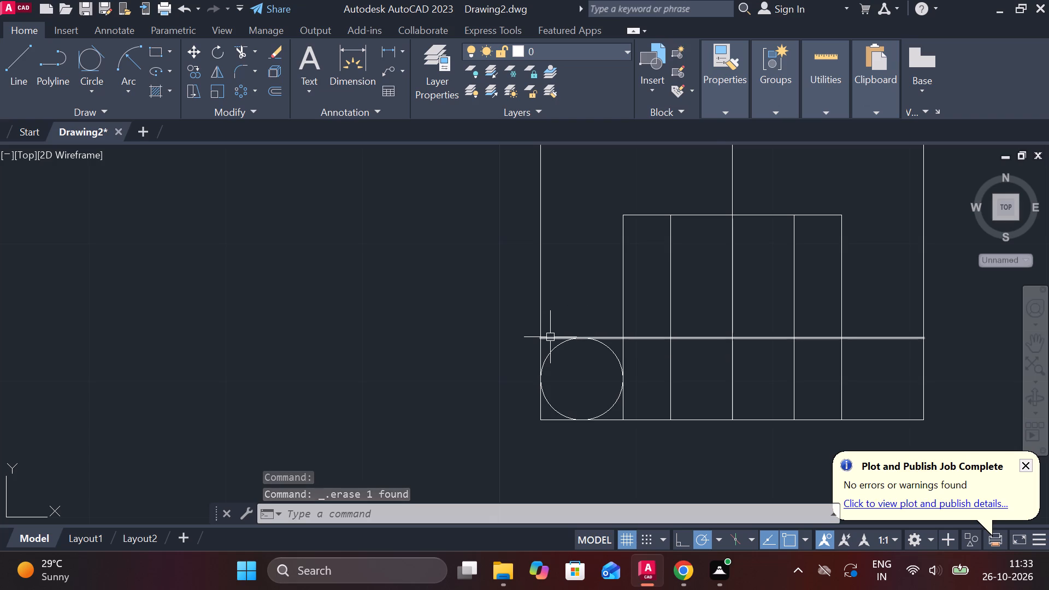
Trim away the circle's right half and the horizontal line's piece left of the circle's top, leaving a left-facing semicircle.
scroll(587, 331, up, 2)
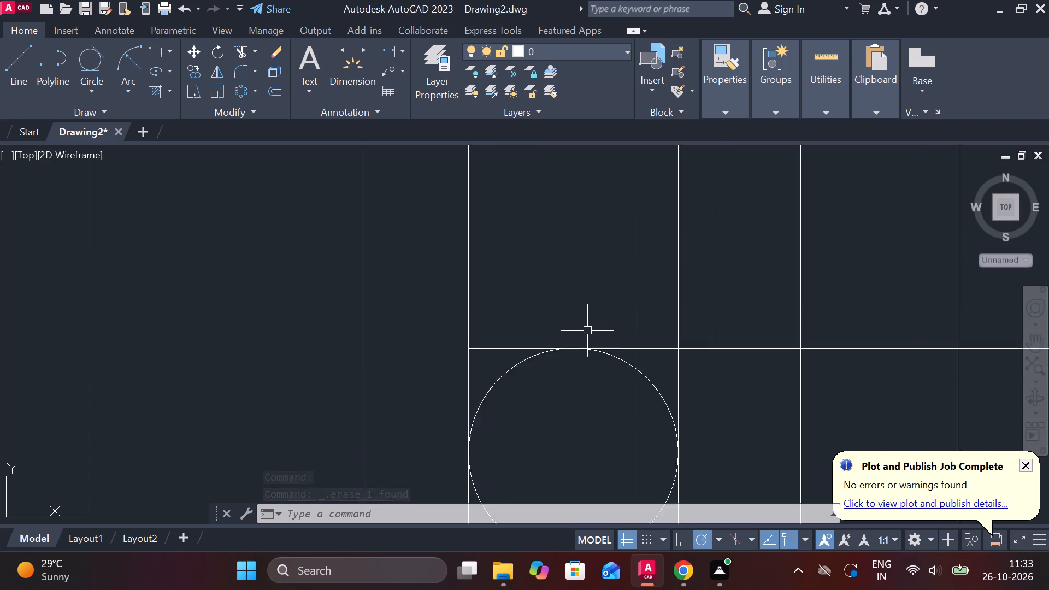
scroll(587, 331, up, 1)
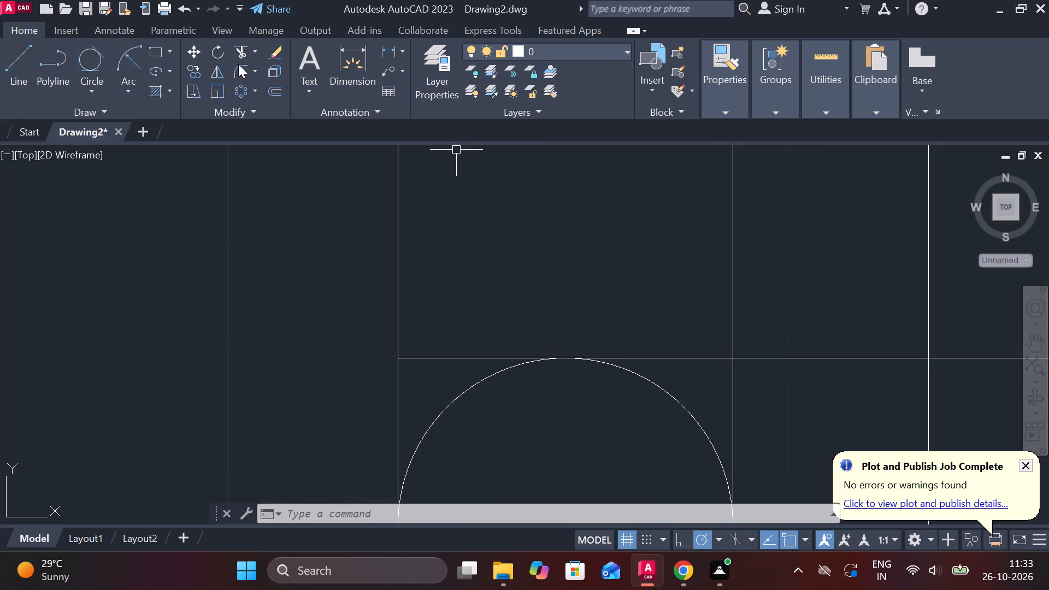
click(246, 49)
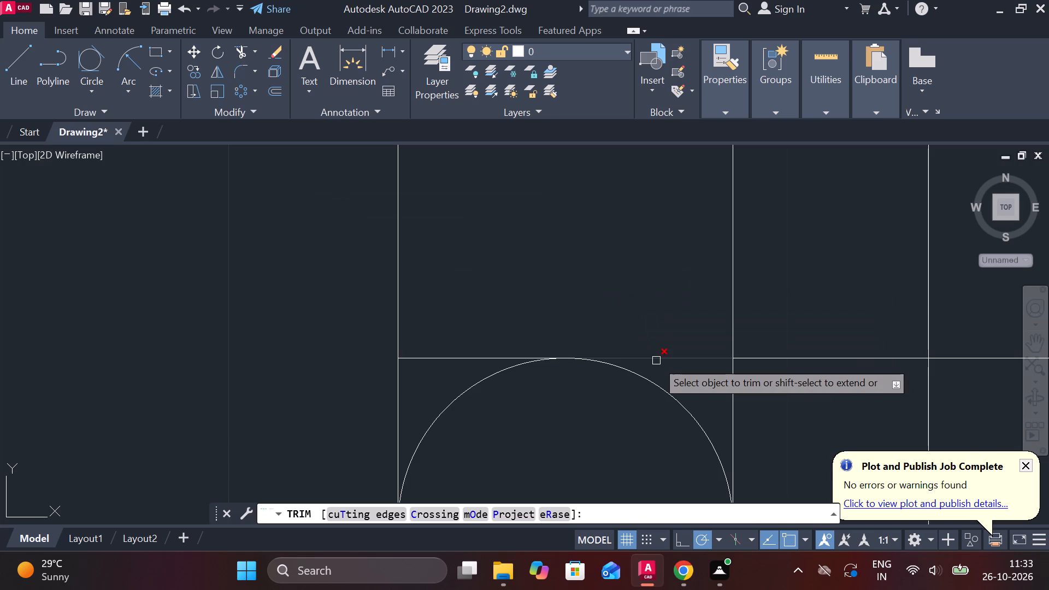
click(653, 385)
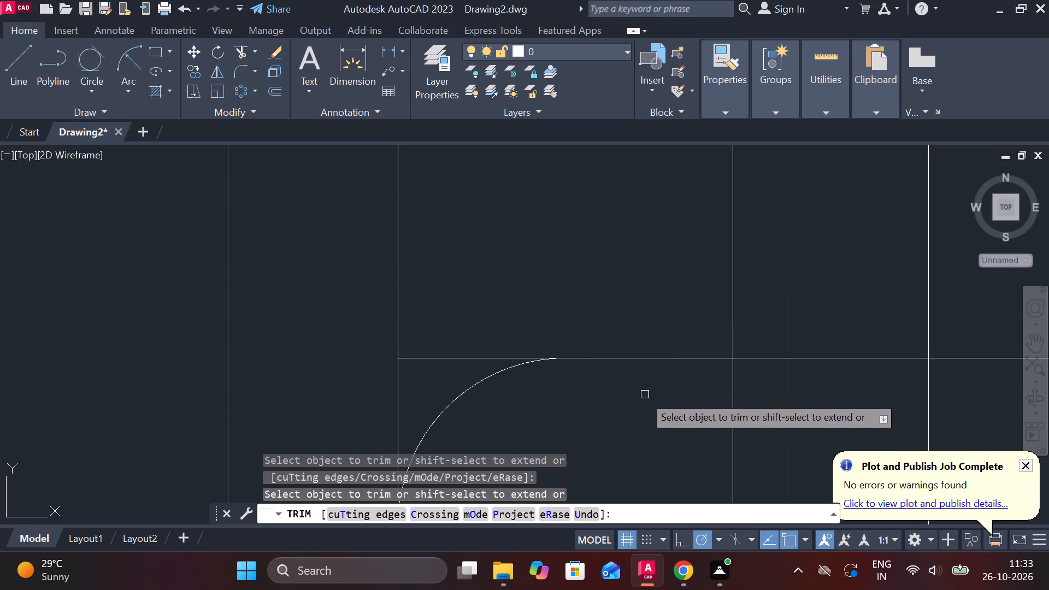
click(452, 357)
scroll(547, 401, down, 4)
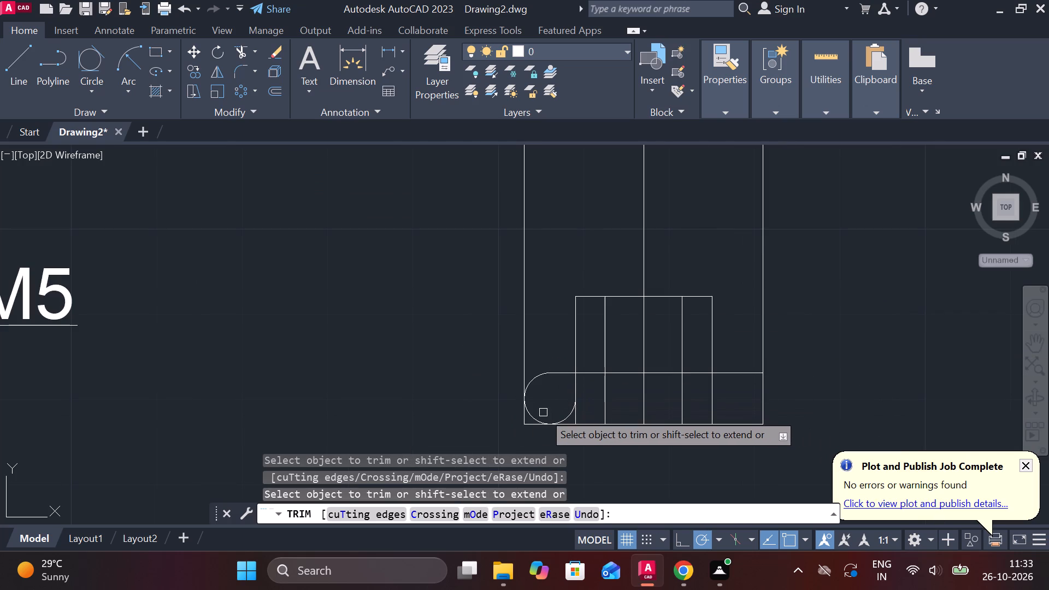
click(567, 417)
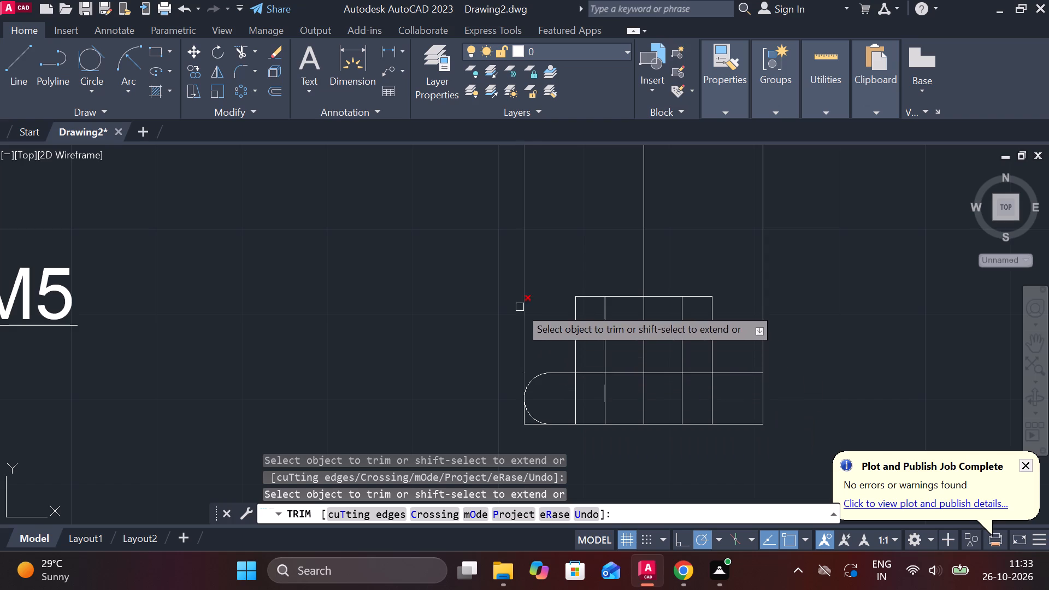
Fillet the semicircle's upper end with the inner block's left vertical line.
click(236, 67)
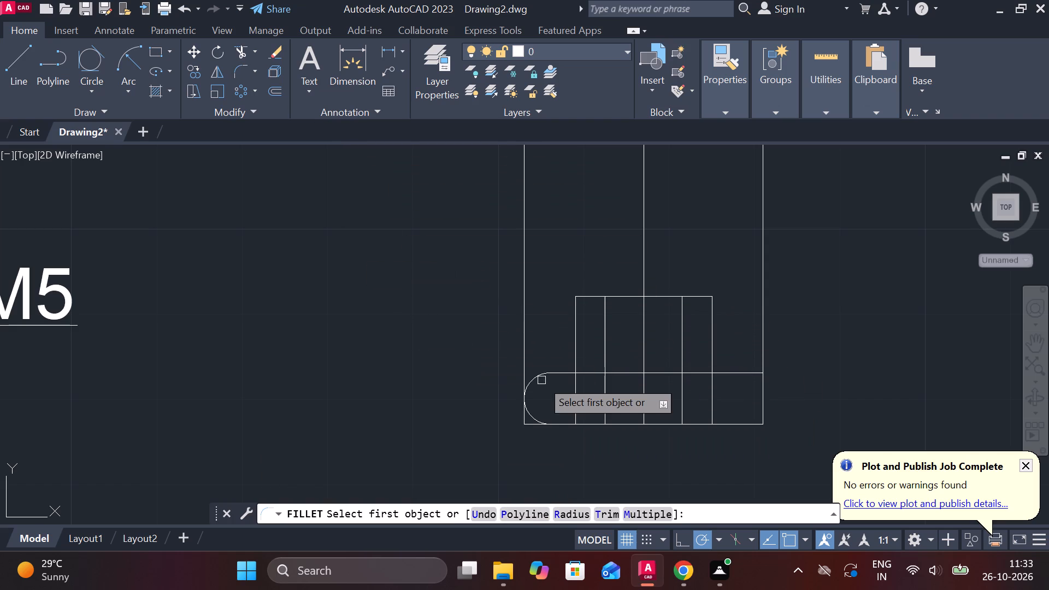
scroll(553, 371, up, 1)
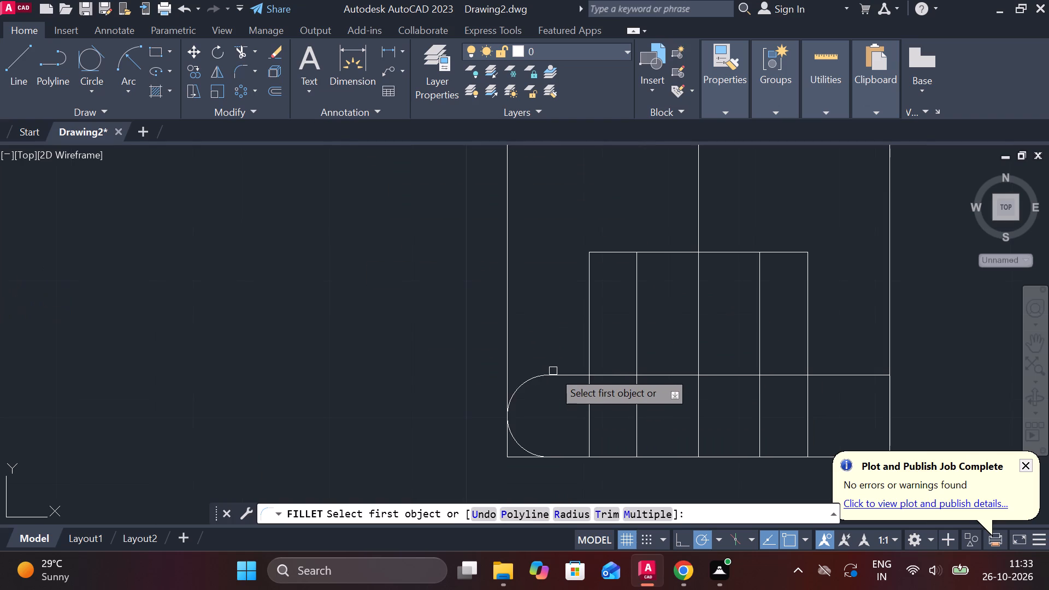
click(539, 373)
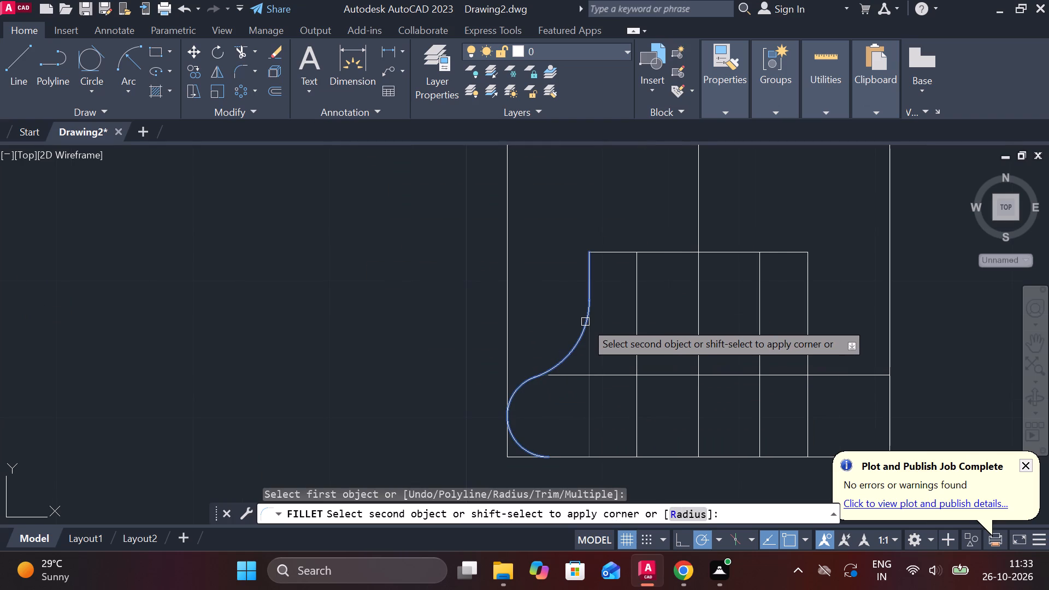
click(585, 322)
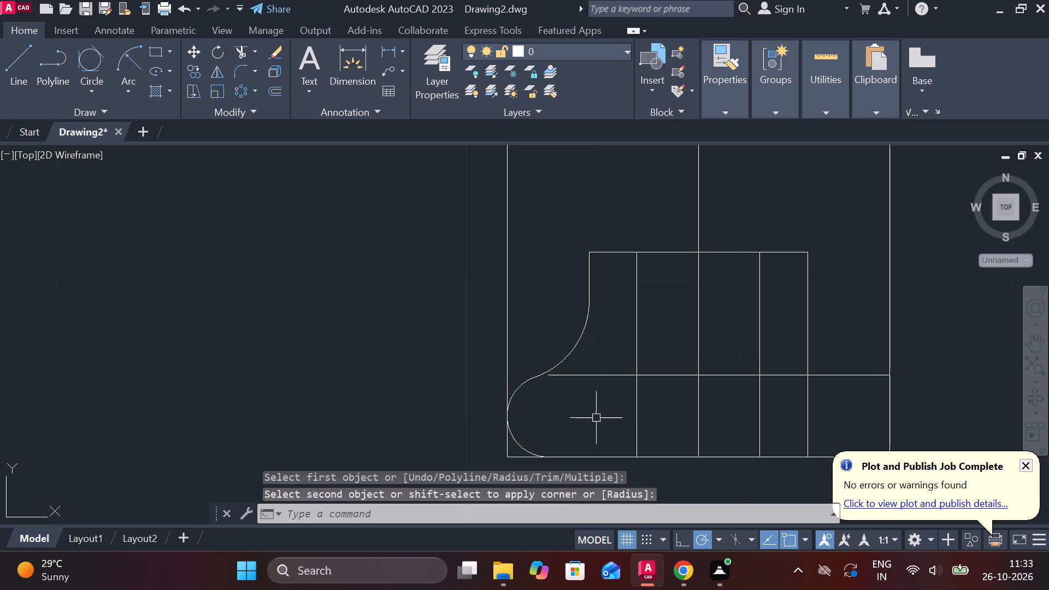
Delete the horizontal line at the semicircle's top and the outer left vertical line.
scroll(596, 418, down, 1)
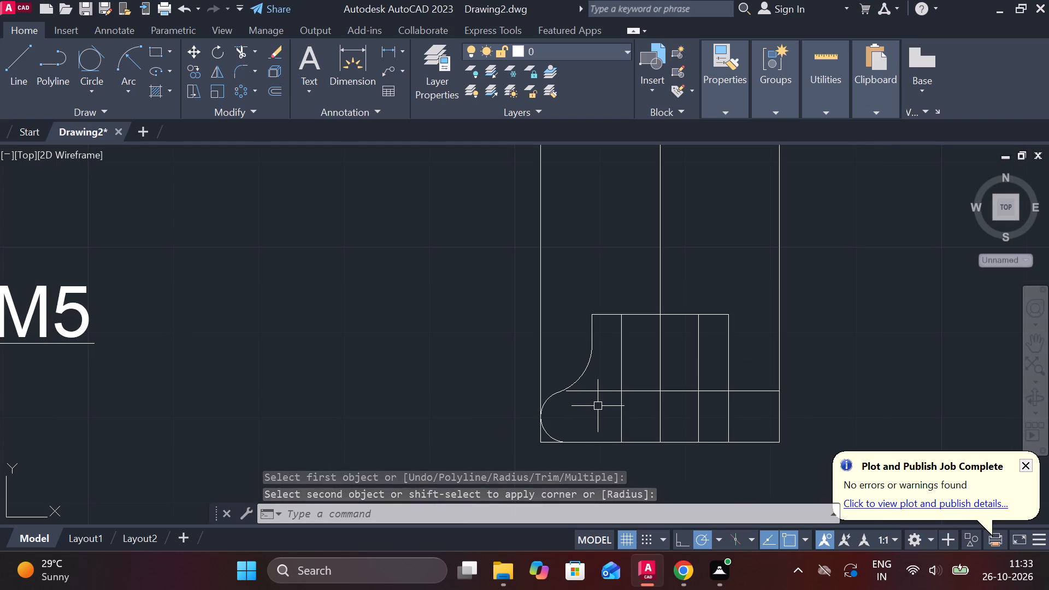
click(599, 391)
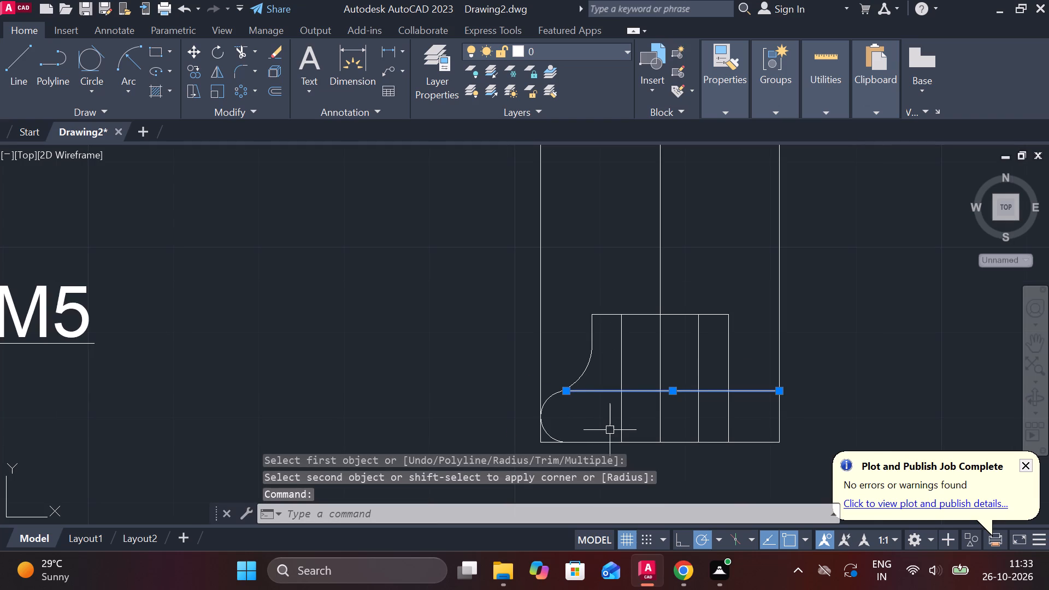
key(Delete)
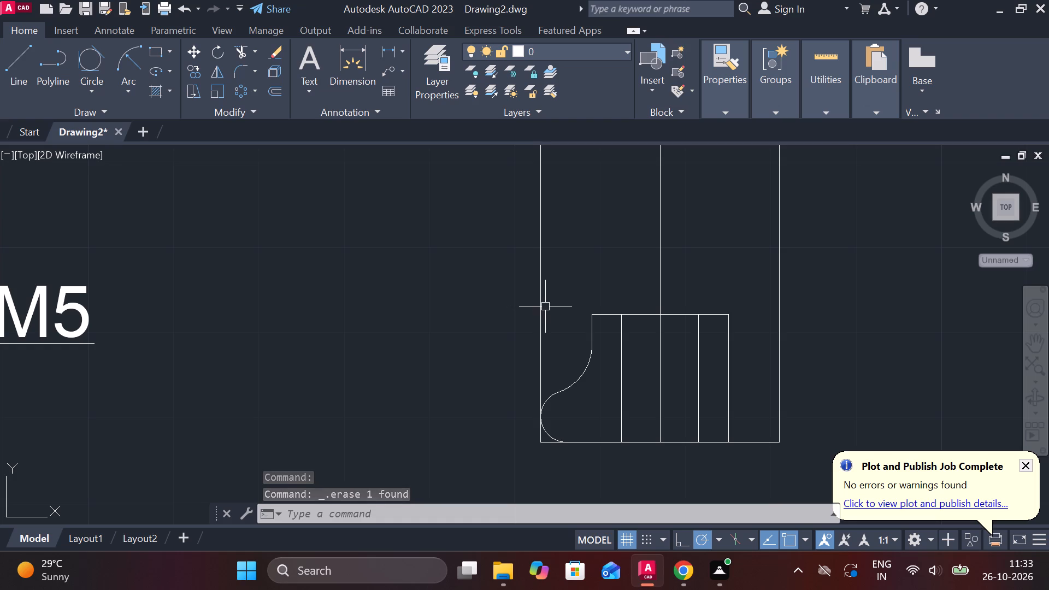
click(539, 304)
key(Delete)
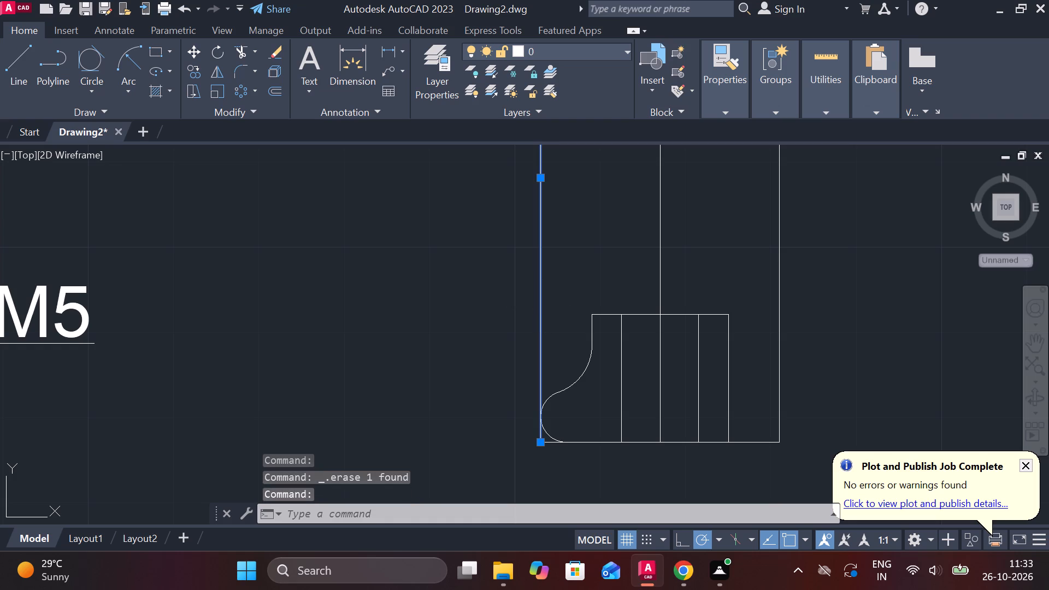
Trim the bottom horizontal line's short piece projecting left of the semicircle's lower end.
click(234, 51)
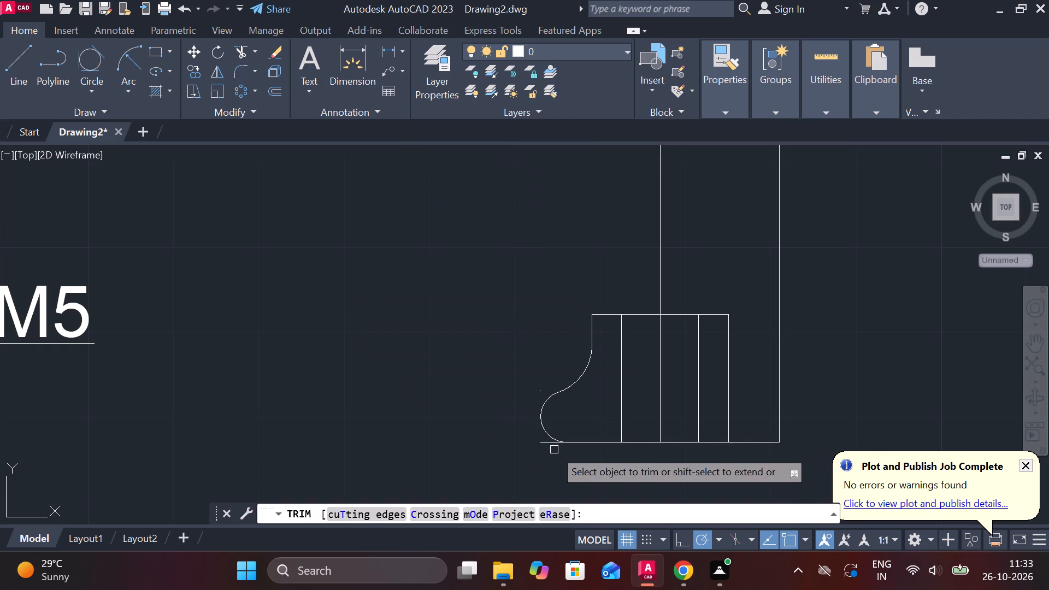
click(545, 445)
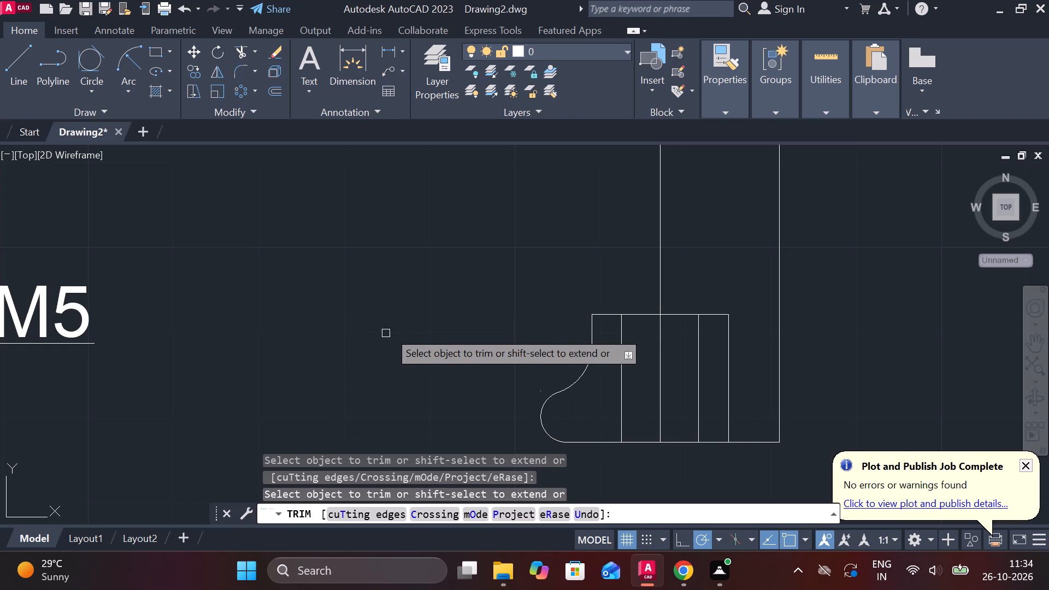
key(Escape)
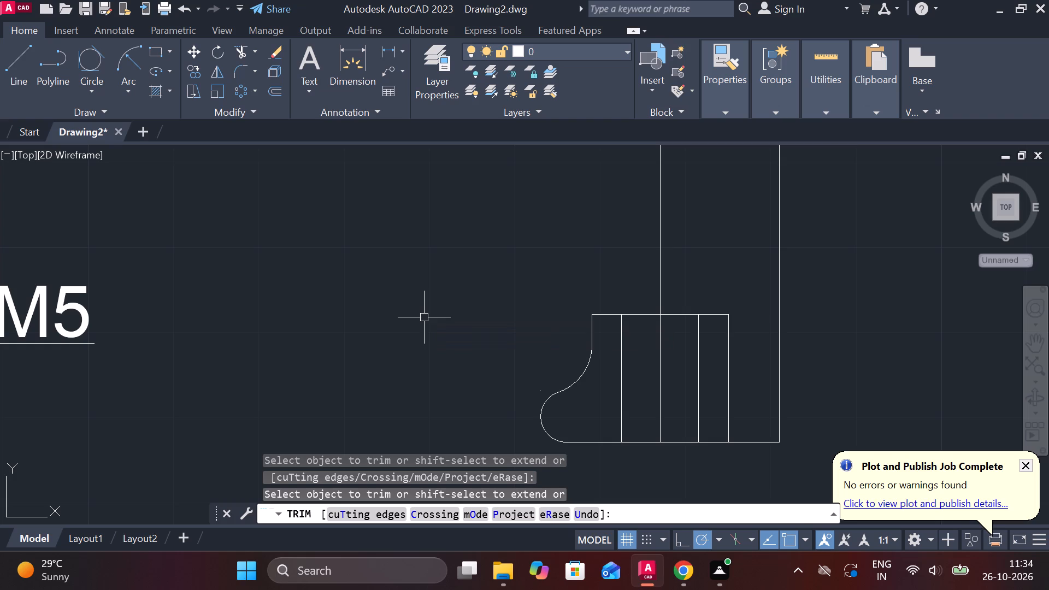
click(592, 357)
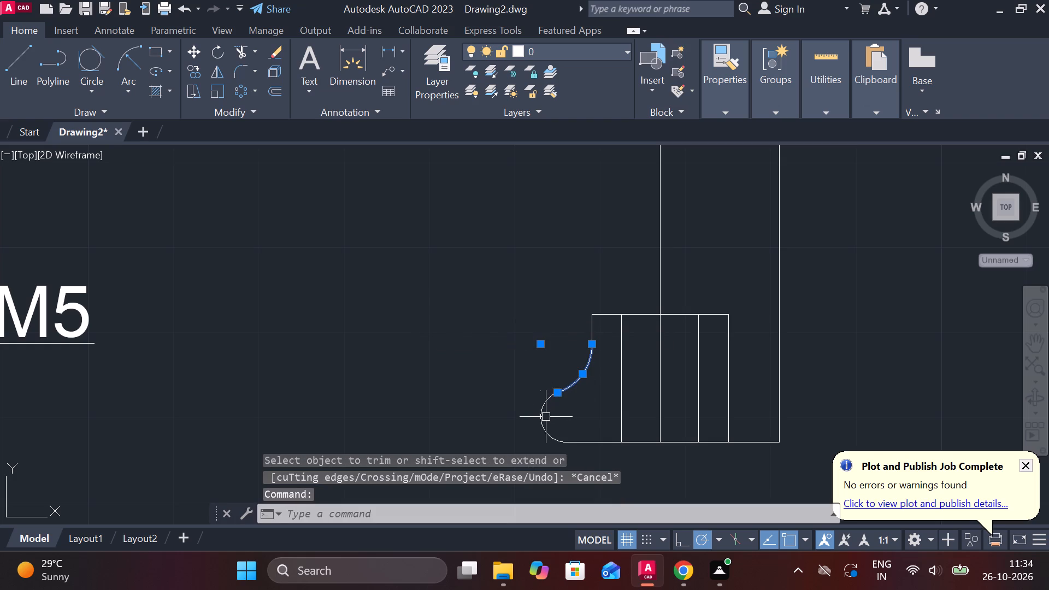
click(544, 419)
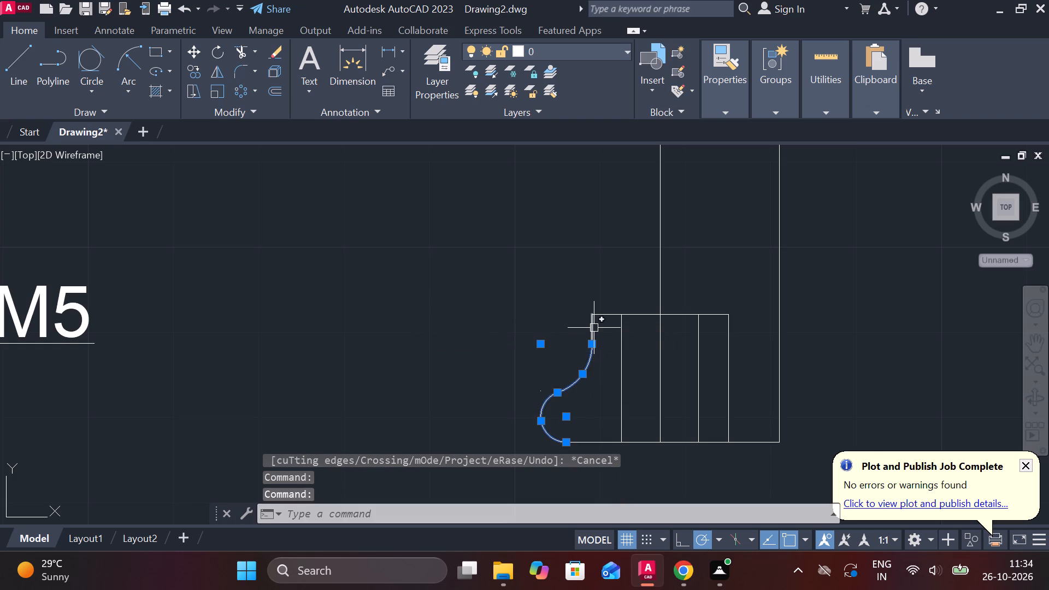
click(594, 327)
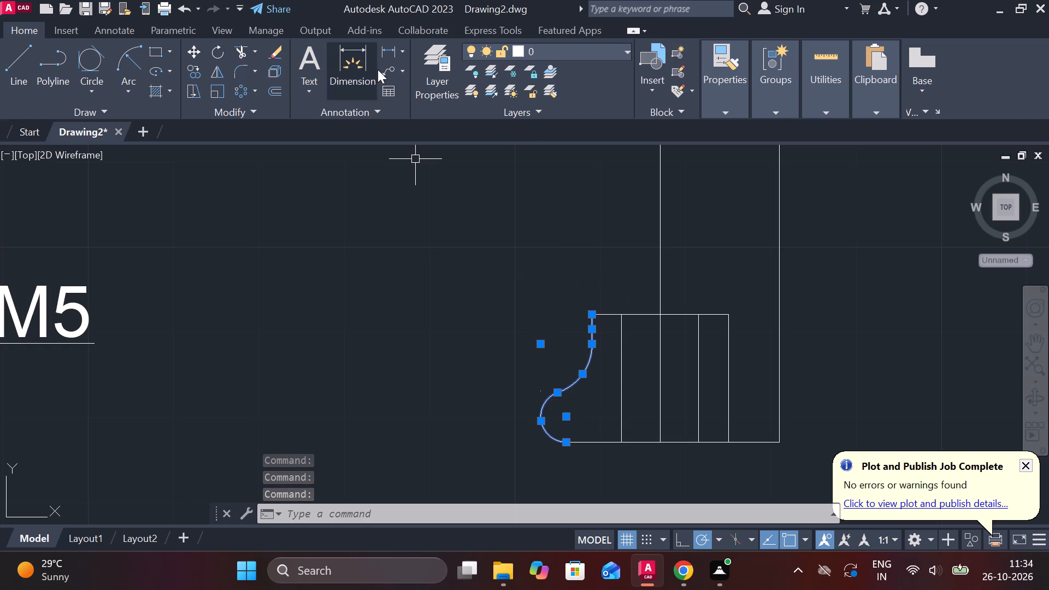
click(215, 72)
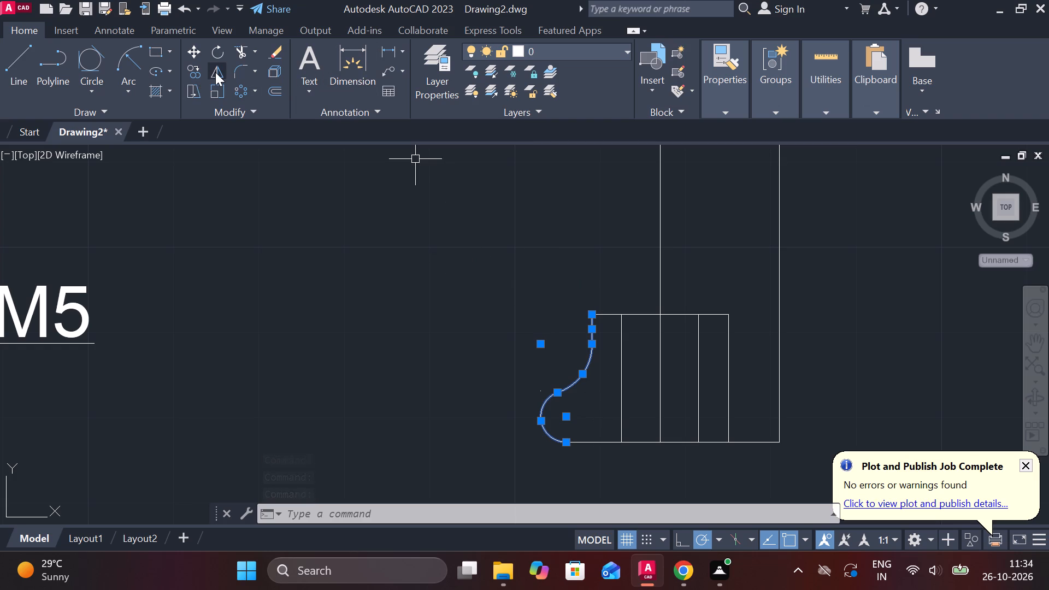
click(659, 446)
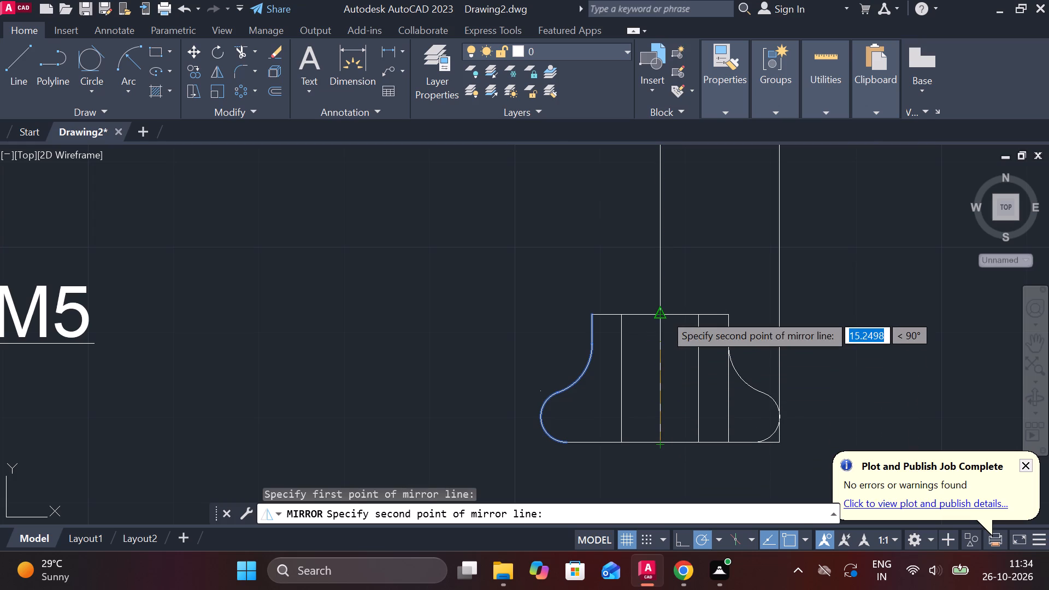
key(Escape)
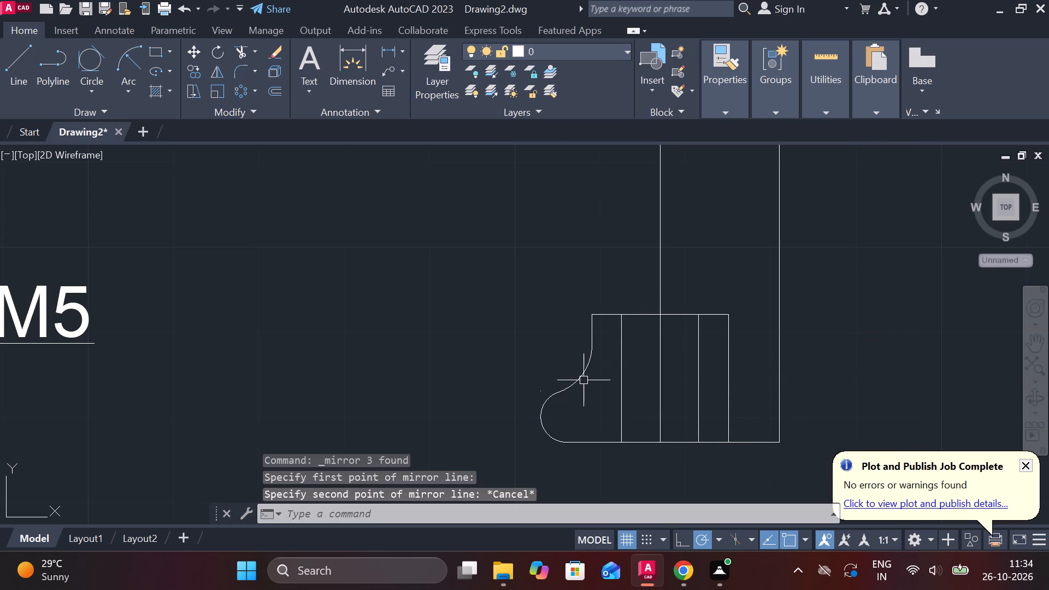
Mirror the left semicircle, fillet arc and short vertical line about the vertical centre line, keeping the source objects.
click(580, 380)
click(538, 408)
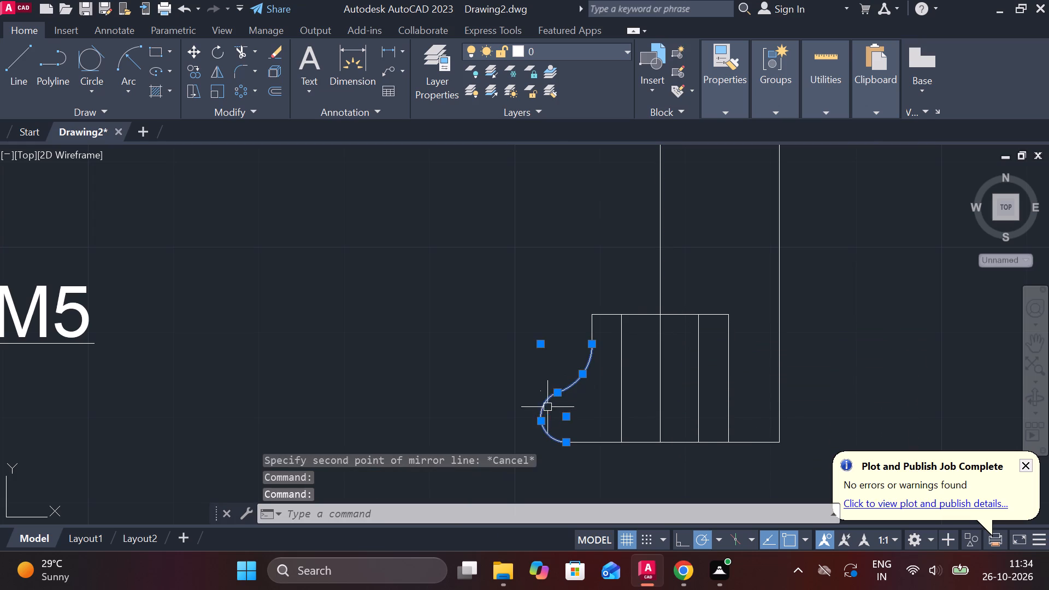
click(590, 325)
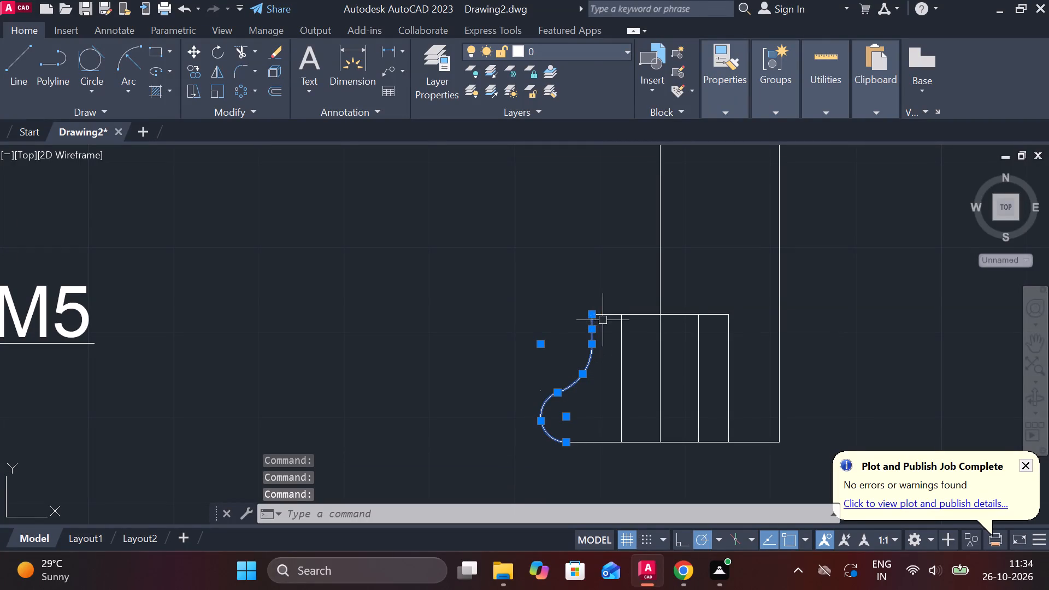
click(217, 74)
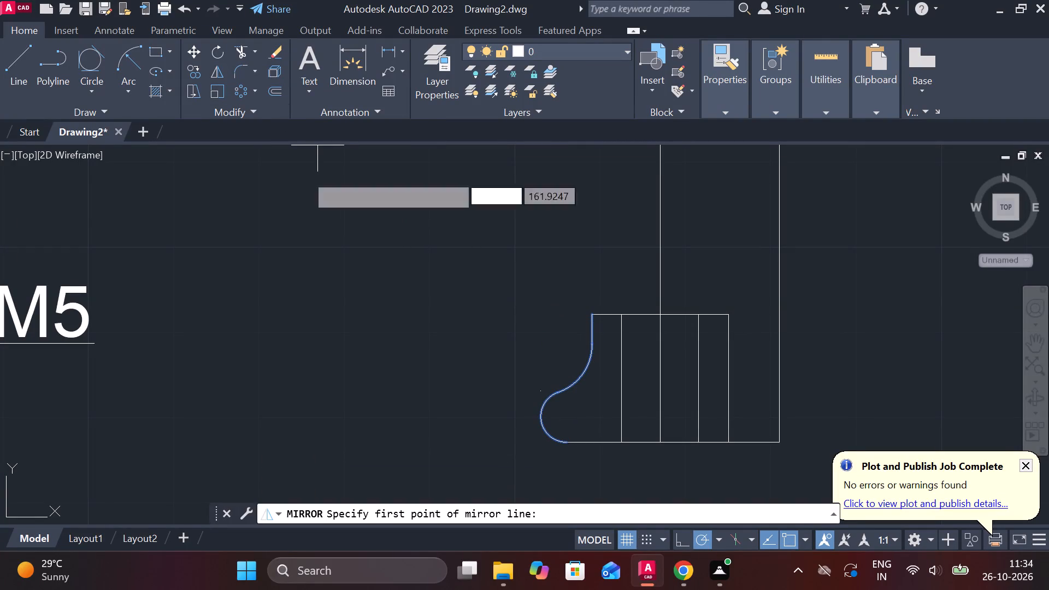
scroll(665, 317, up, 1)
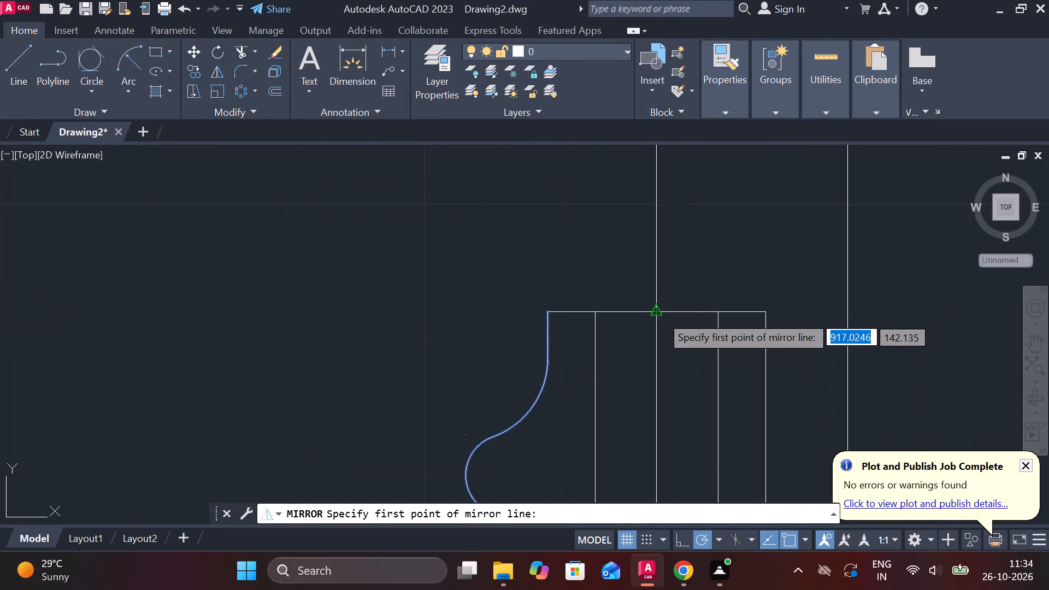
click(660, 315)
scroll(665, 417, down, 1)
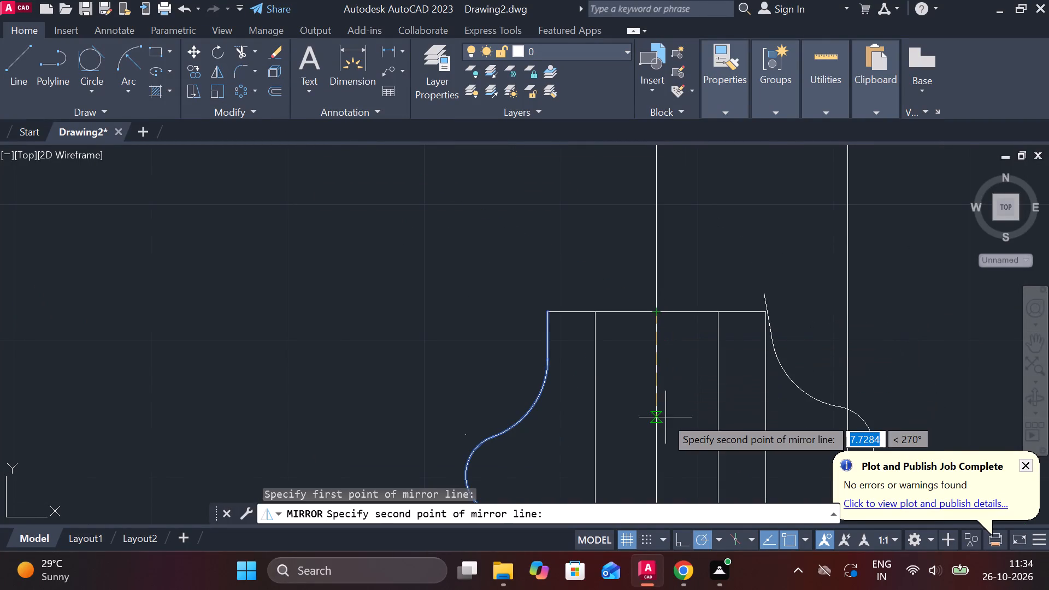
scroll(665, 417, down, 2)
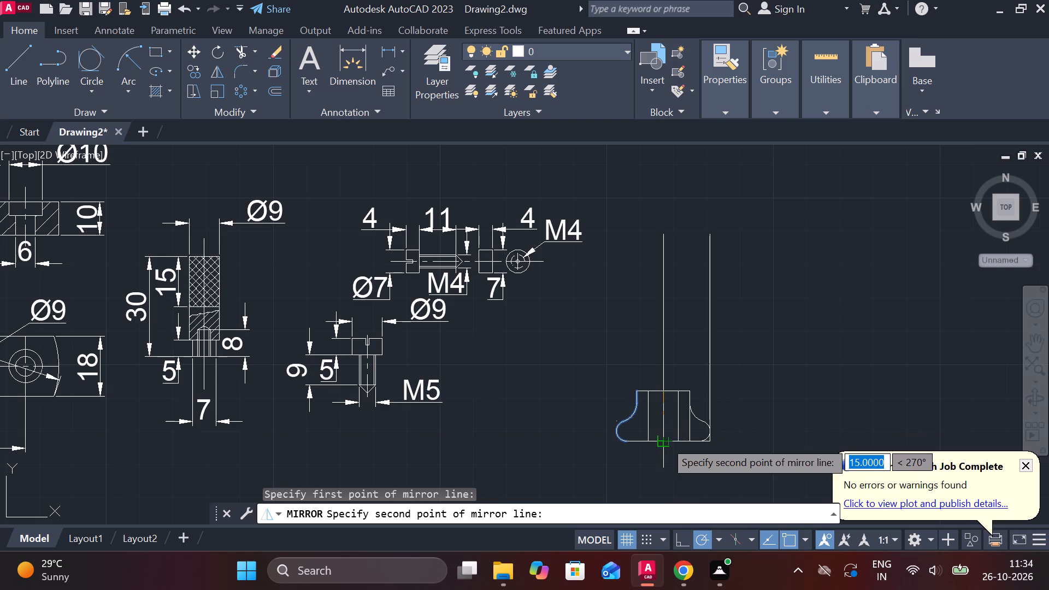
scroll(664, 440, up, 3)
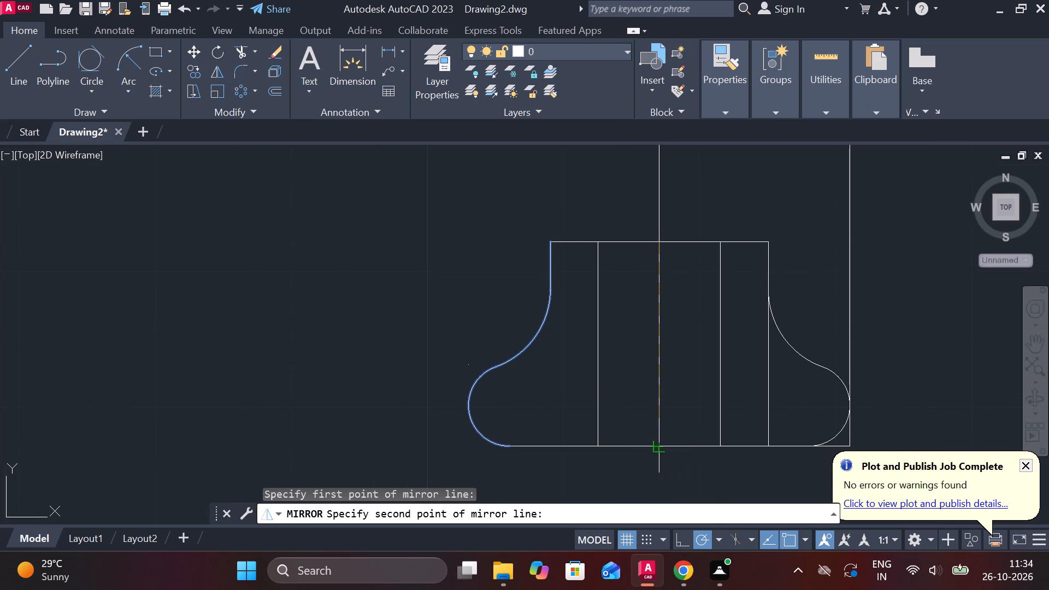
click(657, 448)
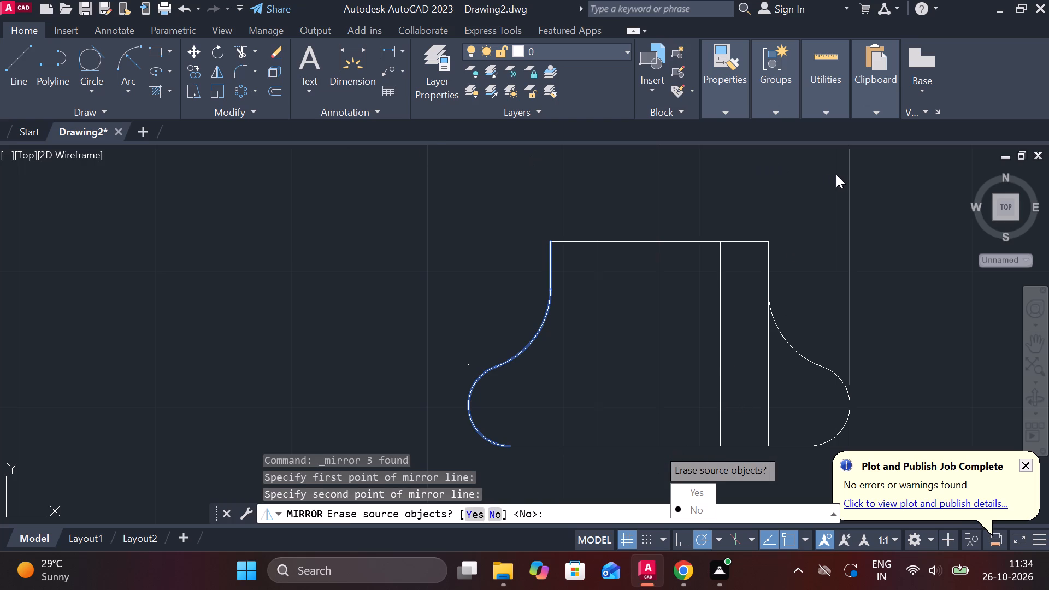
click(848, 196)
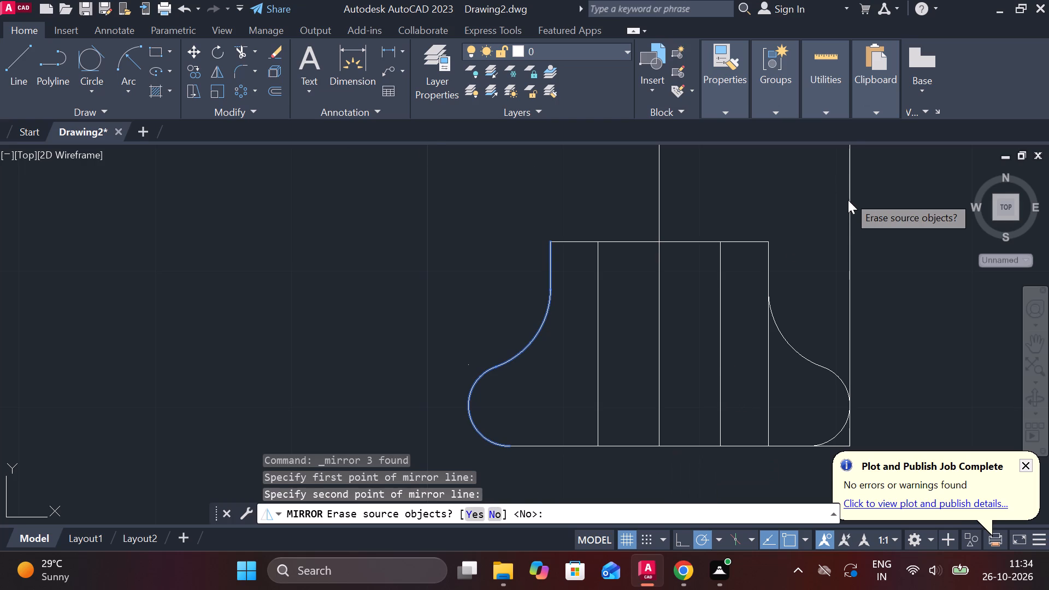
drag(879, 252, 848, 196)
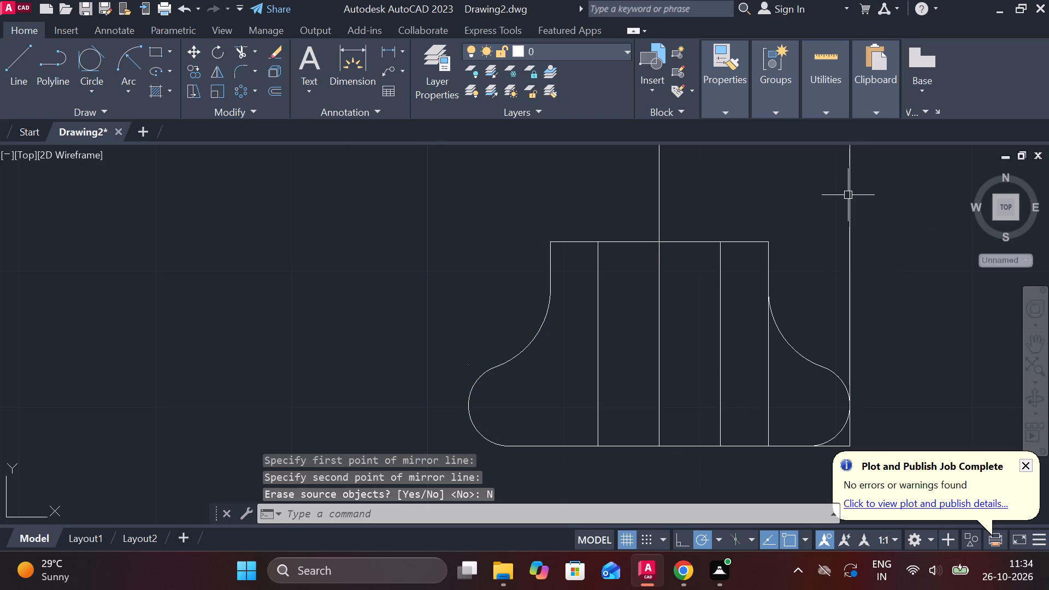
Delete the long outer vertical line touching the mirrored right curve.
click(850, 193)
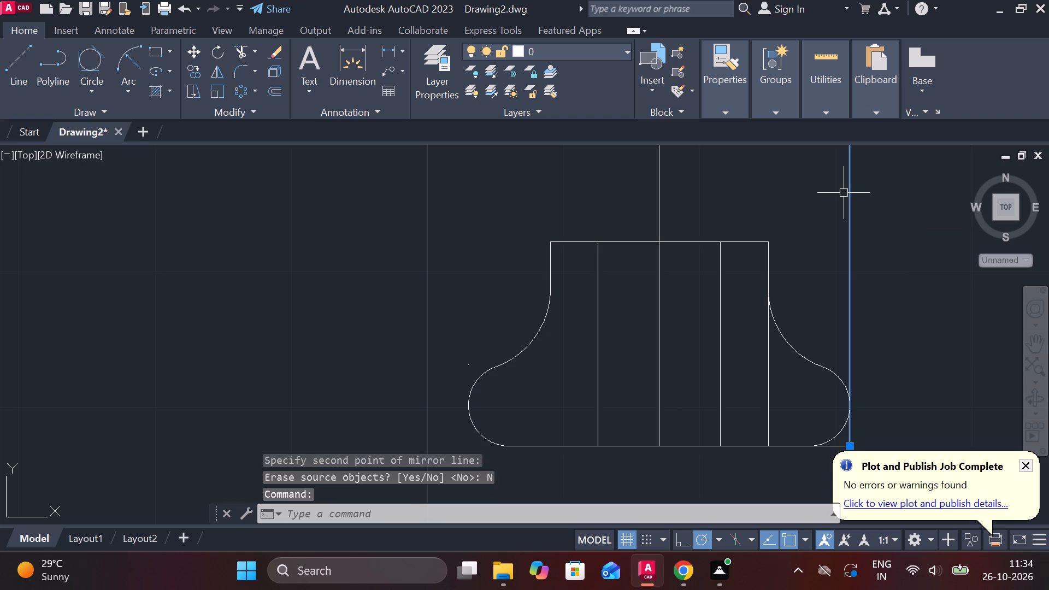
key(Delete)
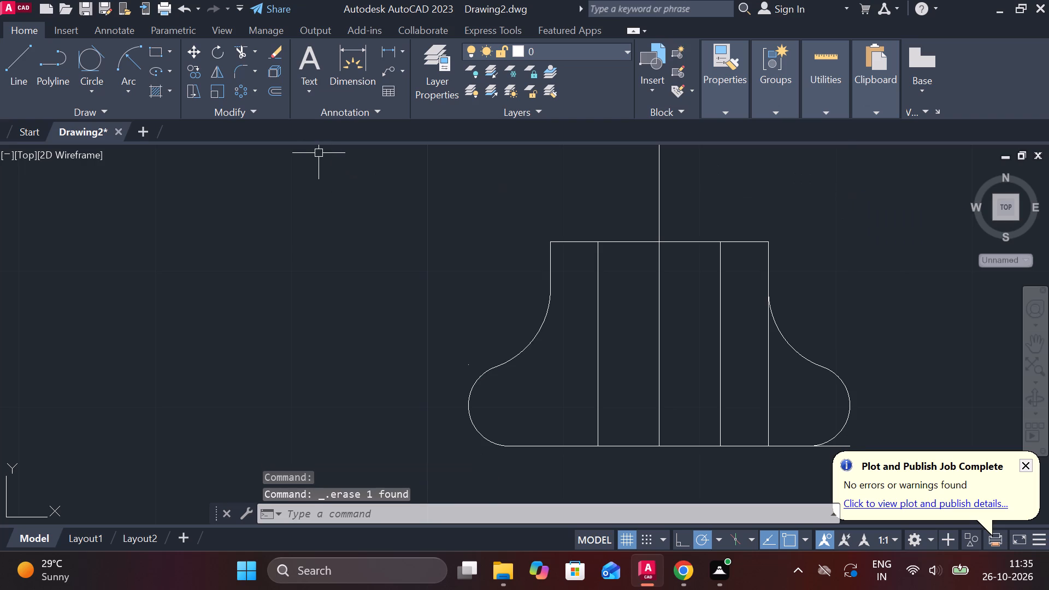
Trim the bottom line's piece beyond the right curve and the block's right vertical line below the fillet arc.
click(243, 54)
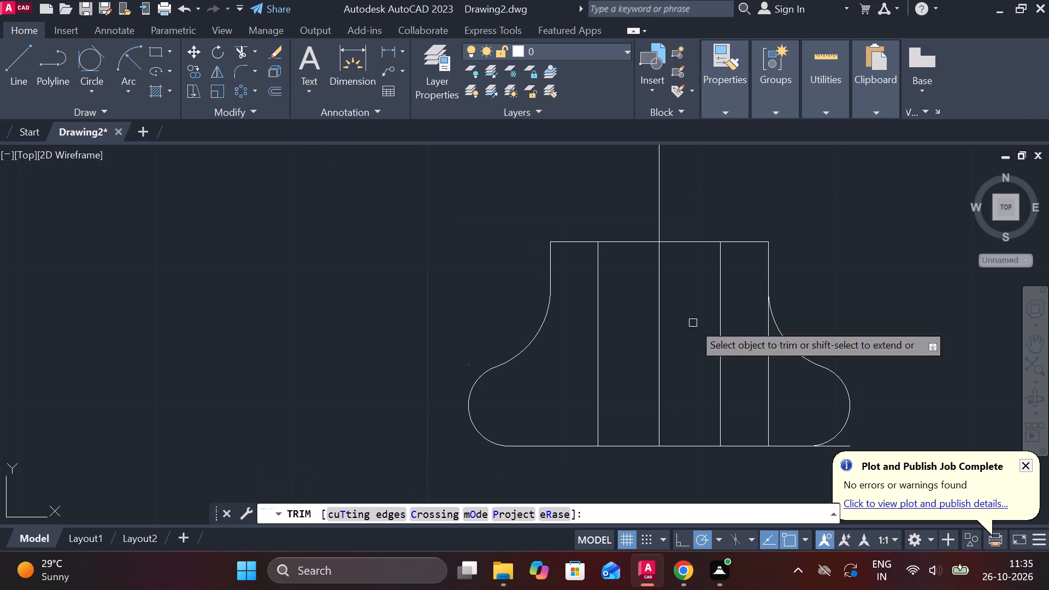
click(852, 450)
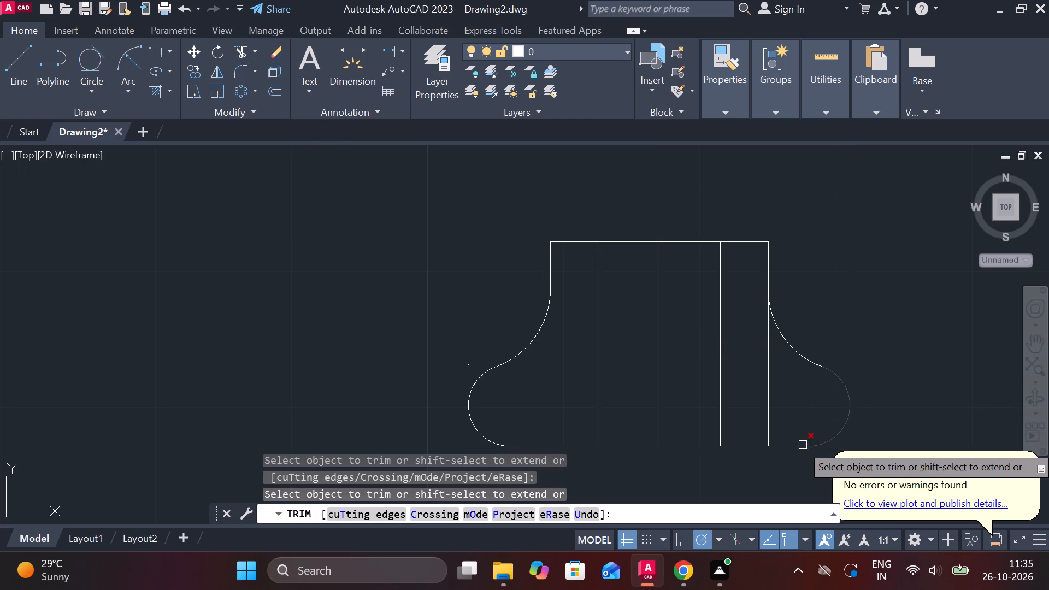
click(764, 413)
click(781, 406)
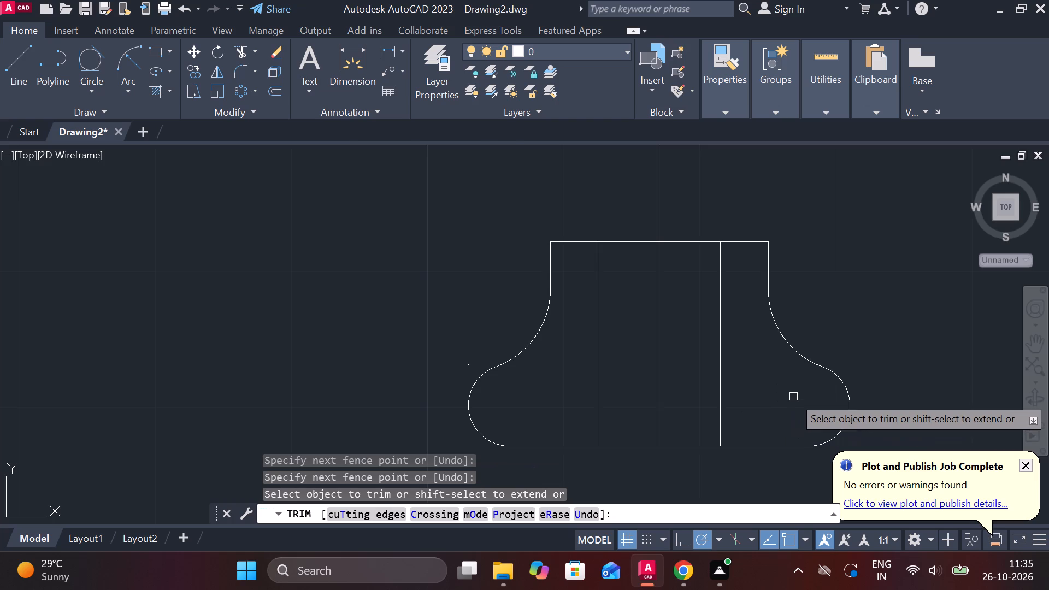
scroll(793, 397, down, 2)
scroll(829, 343, up, 1)
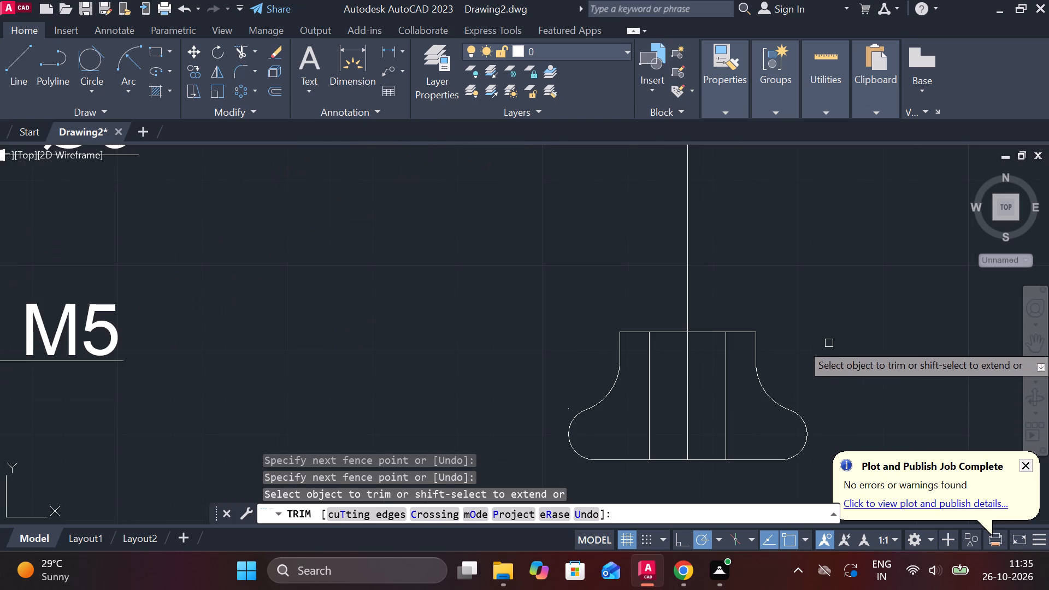
scroll(789, 354, up, 1)
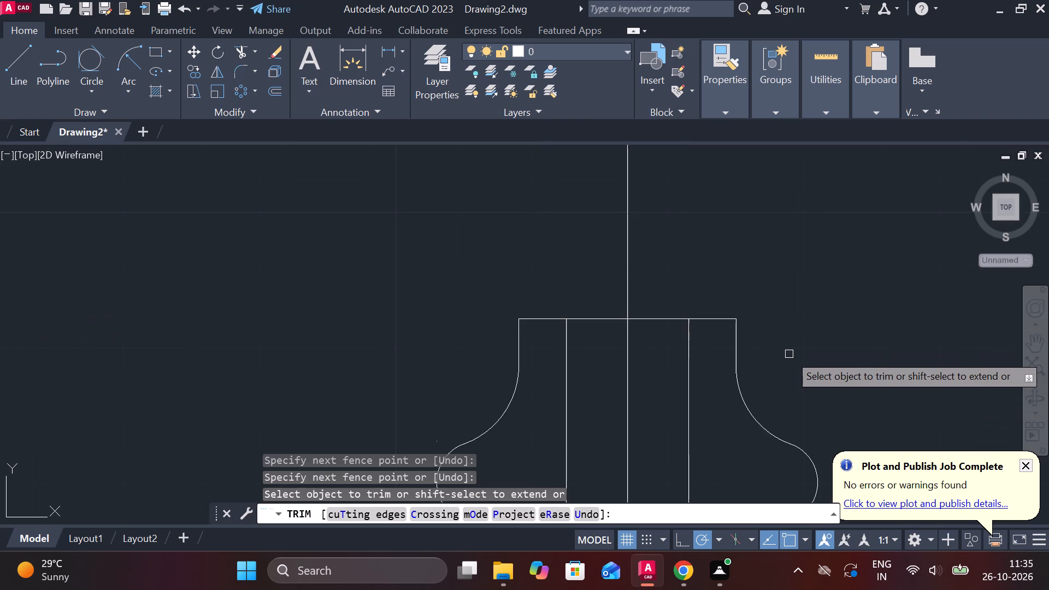
scroll(789, 354, down, 2)
scroll(763, 446, up, 3)
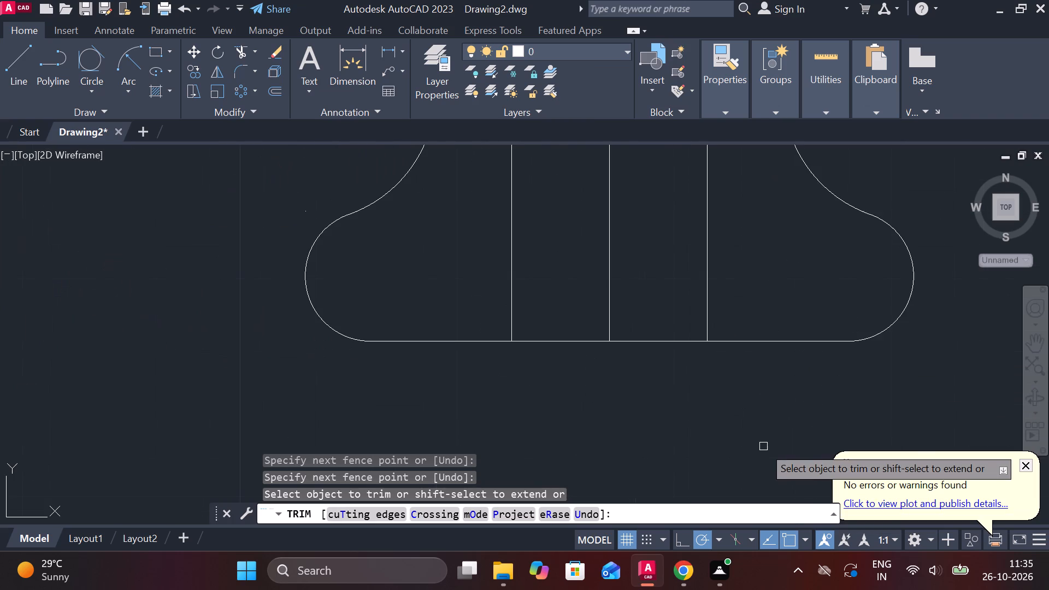
key(Escape)
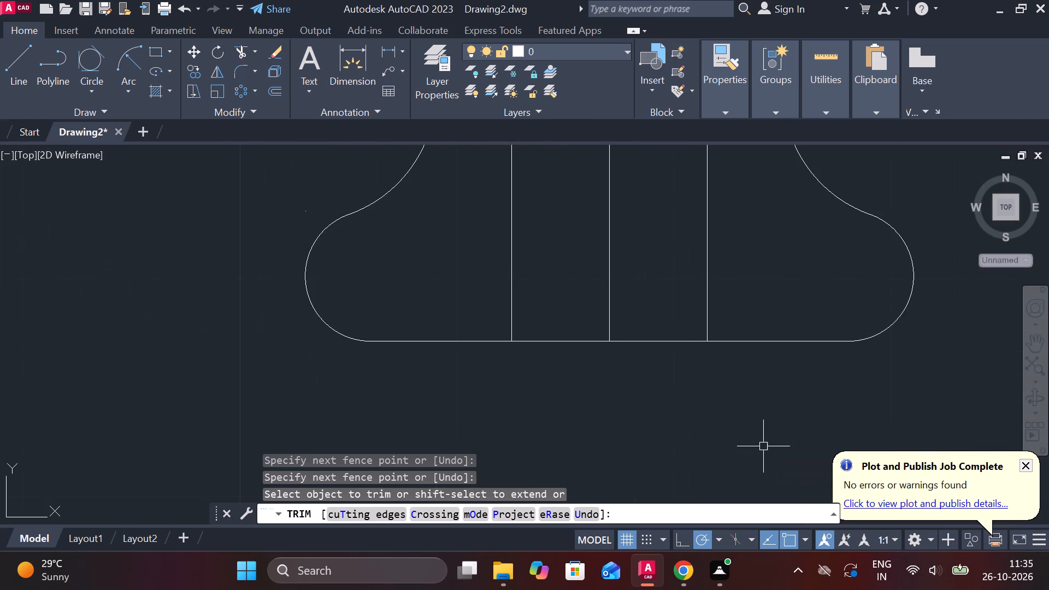
Copy the profile's bottom horizontal line 62 straight up along the centre line, using its midpoint as base point.
click(644, 341)
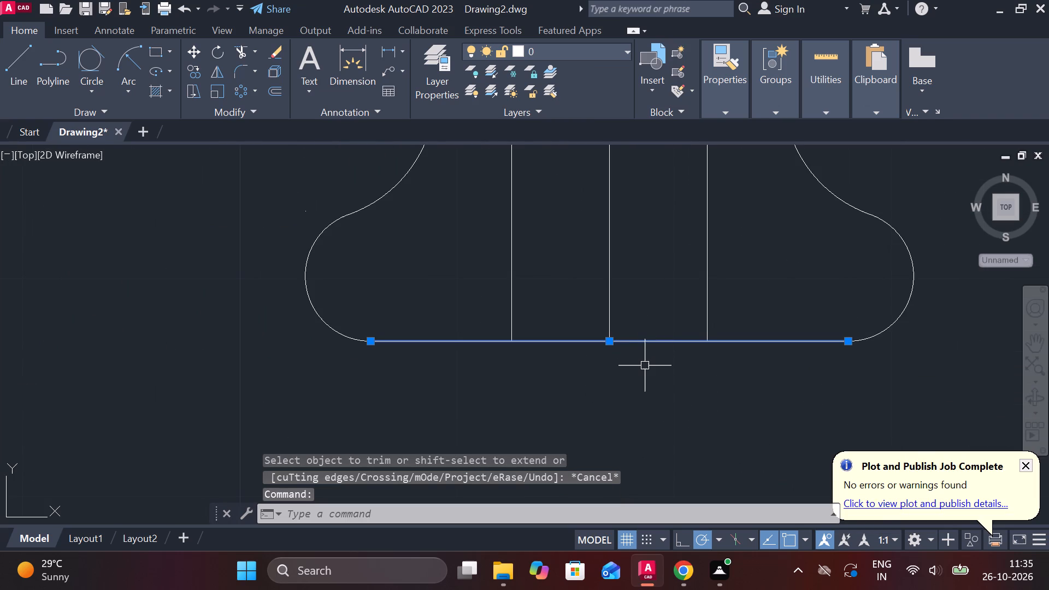
text(CO)
key(Return)
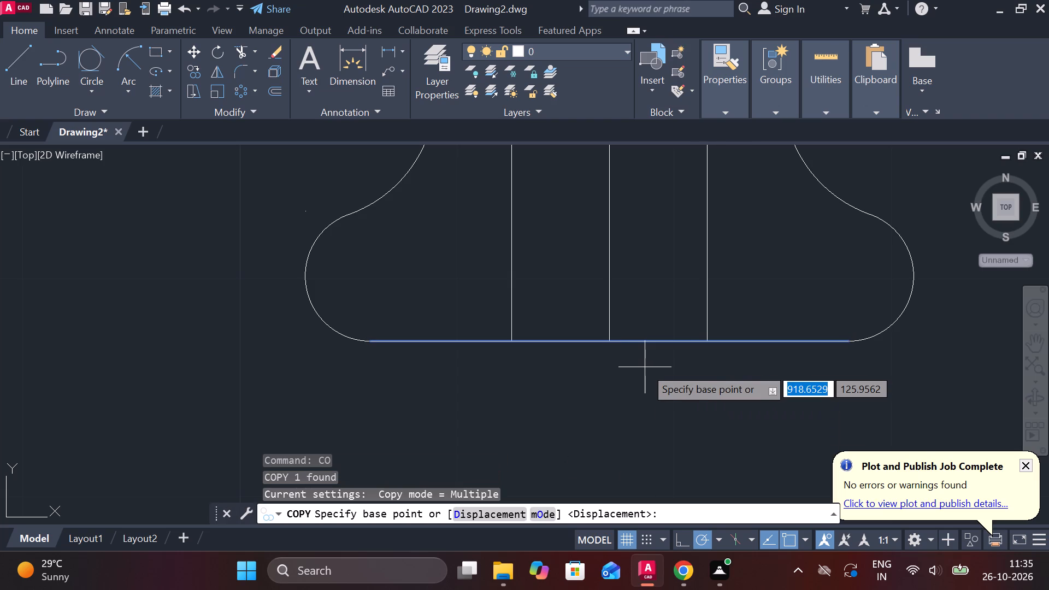
click(609, 337)
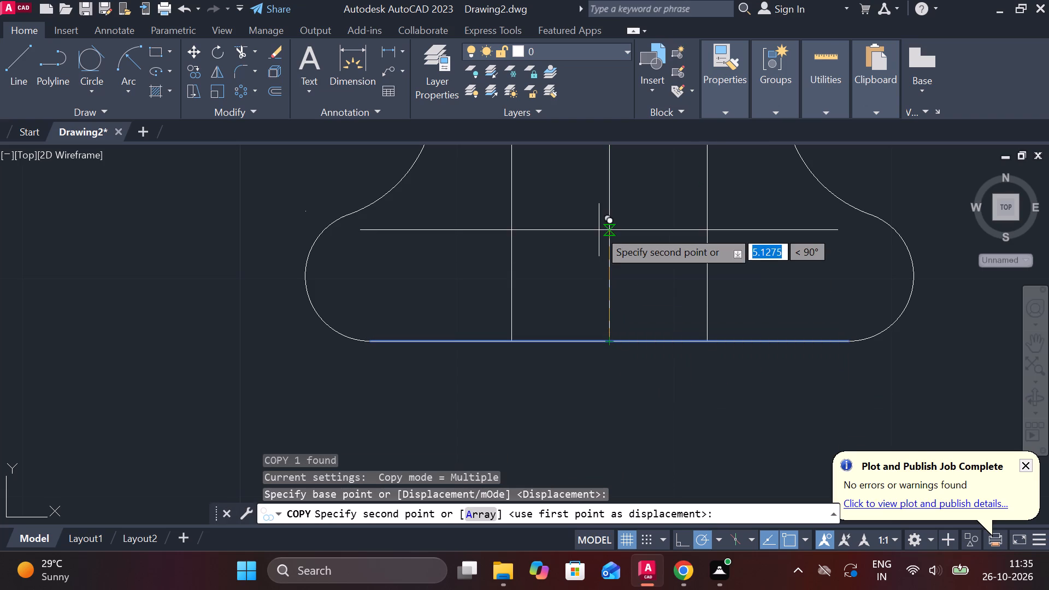
scroll(609, 215, down, 4)
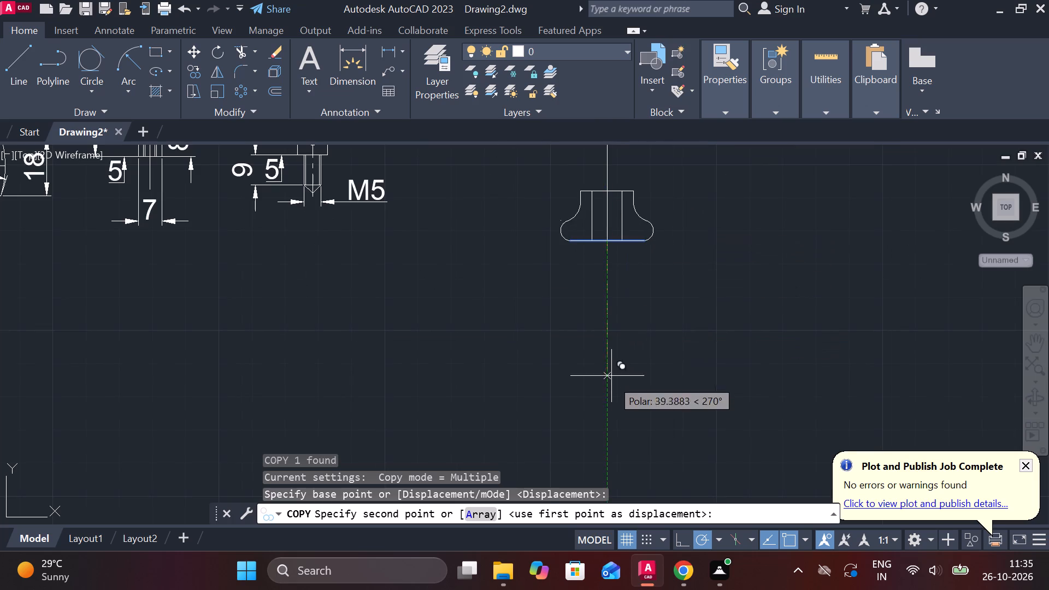
scroll(611, 387, down, 3)
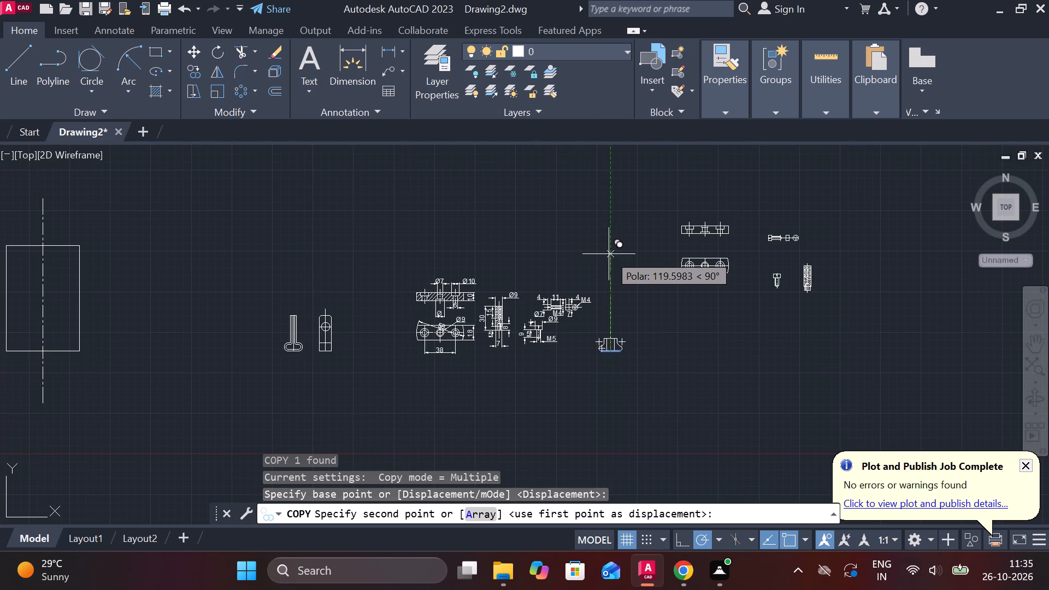
text(62)
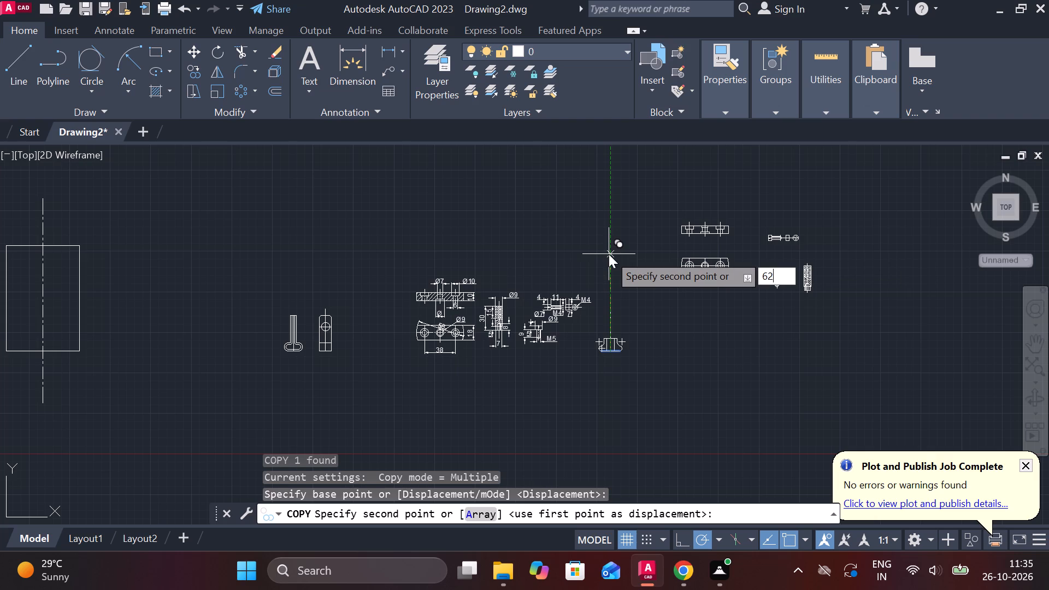
key(Return)
scroll(632, 309, down, 3)
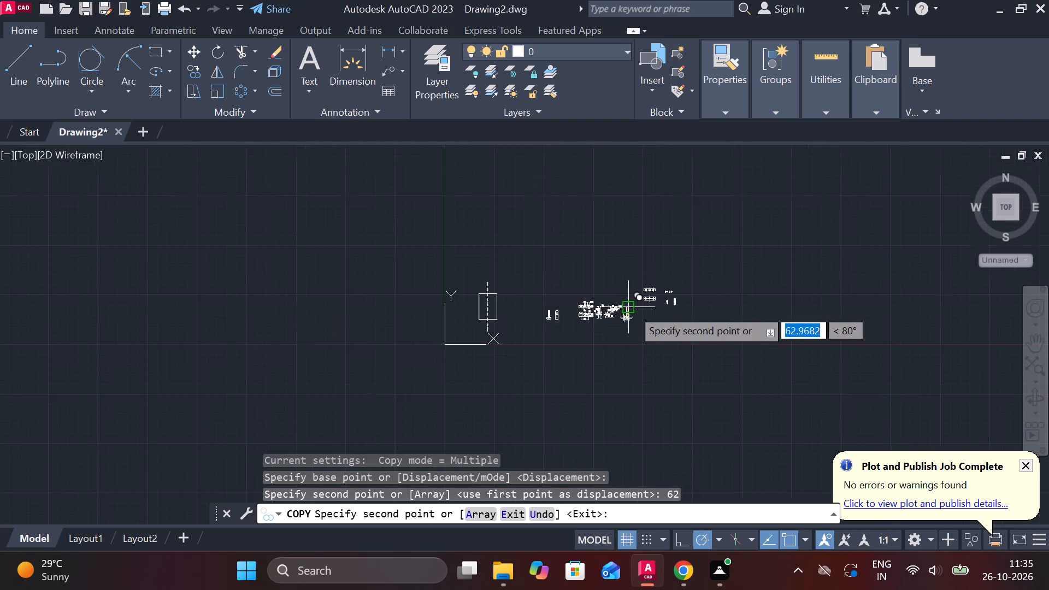
End the copying and measure the copied top line's length with a temporary linear dimension between its endpoints.
scroll(632, 309, up, 7)
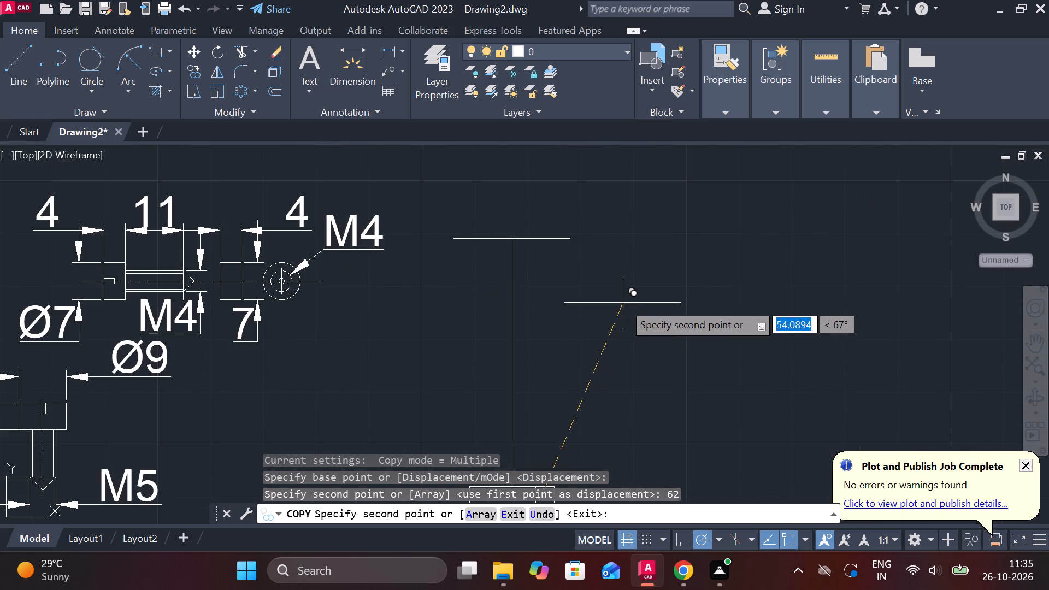
scroll(623, 303, down, 1)
key(Escape)
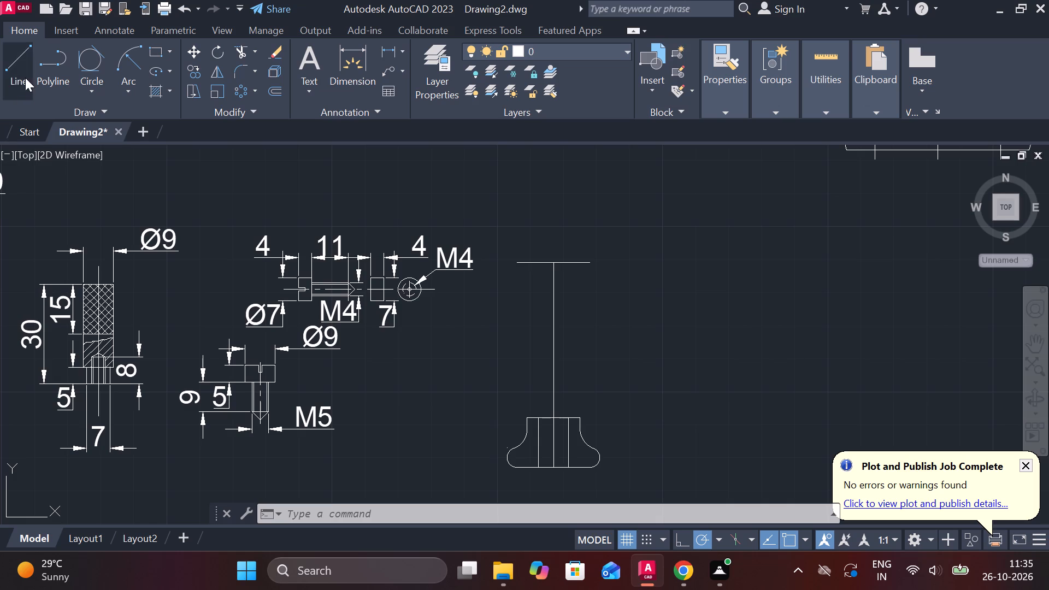
click(394, 49)
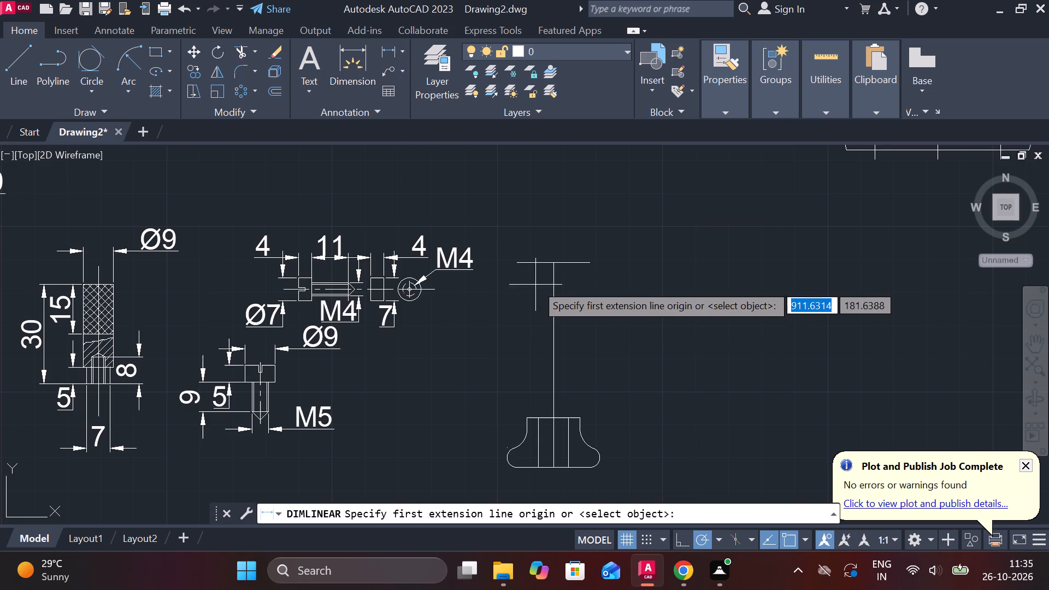
click(522, 263)
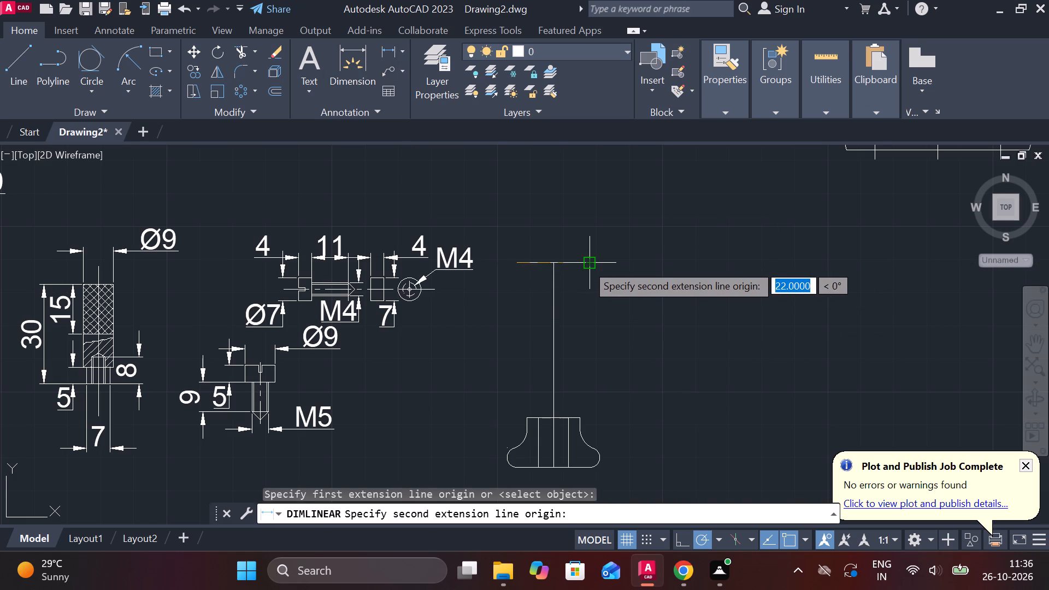
click(586, 264)
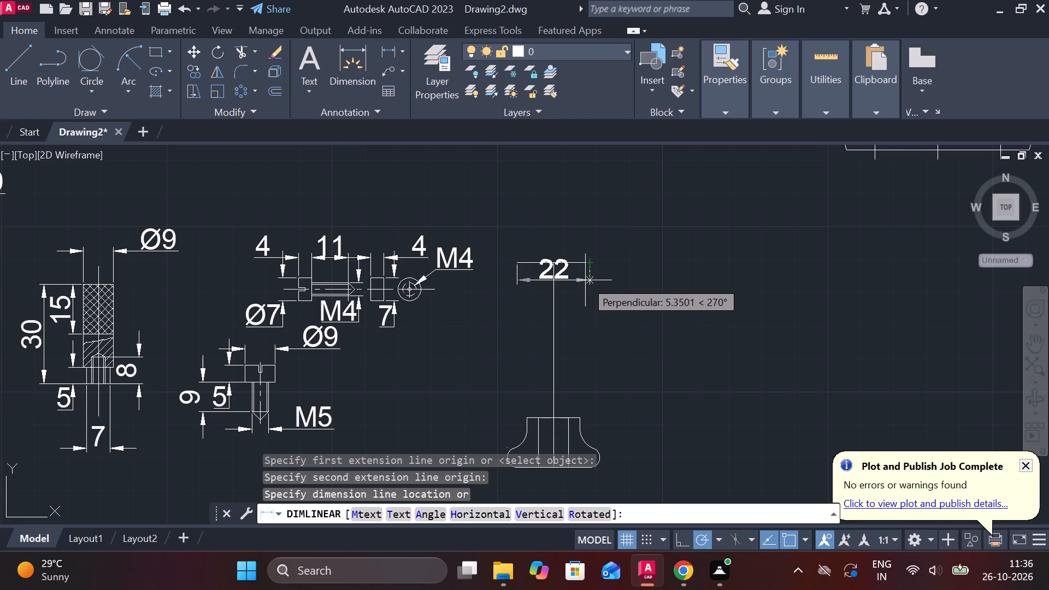
key(Escape)
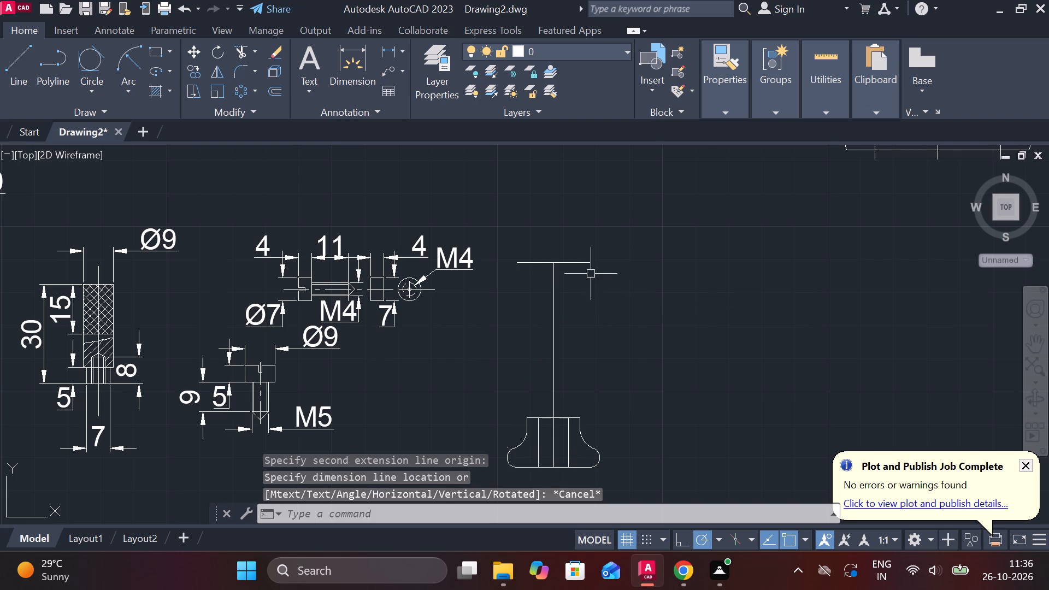
Stretch the top horizontal line outward by 1 at each end, keeping it centred on the vertical centre line.
scroll(590, 274, up, 3)
click(555, 223)
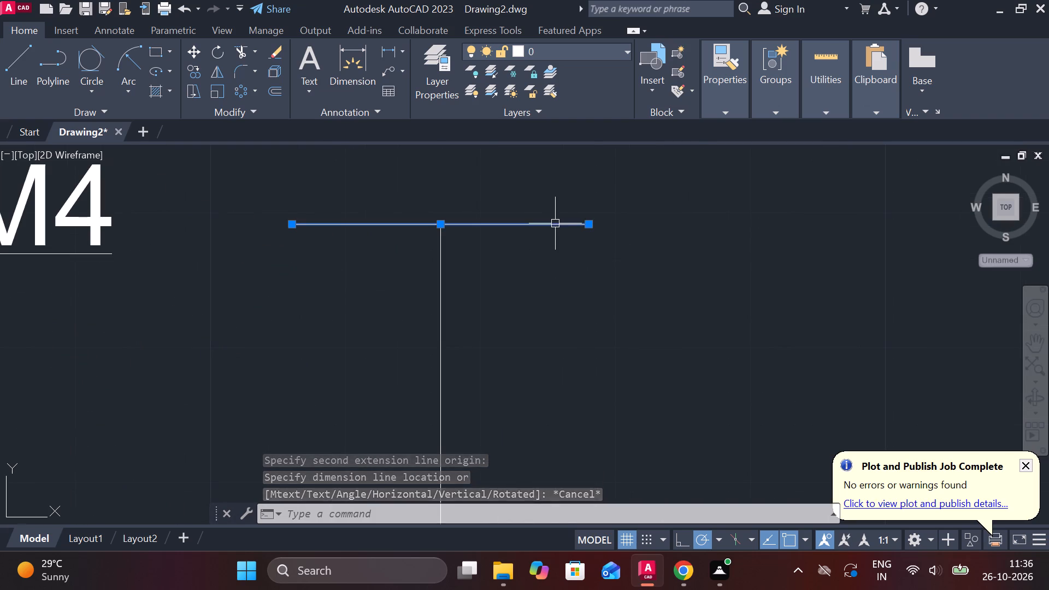
click(591, 226)
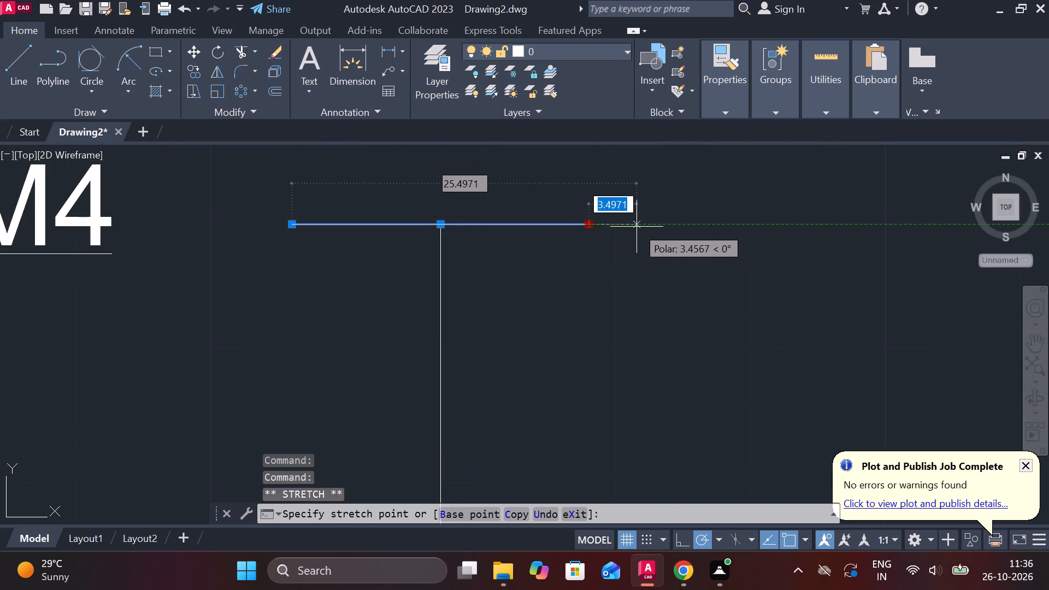
key(1)
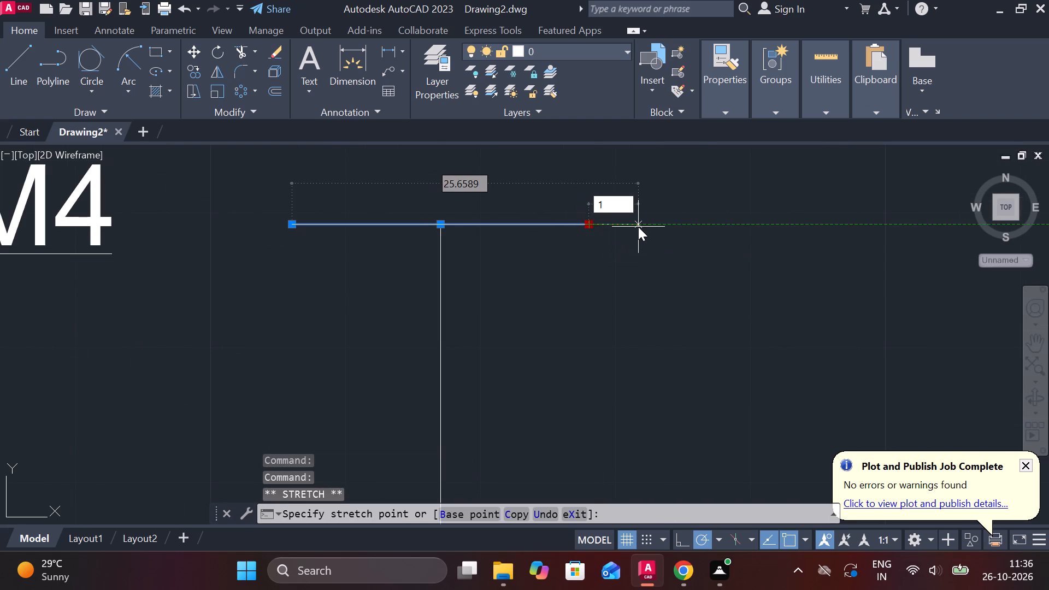
key(Return)
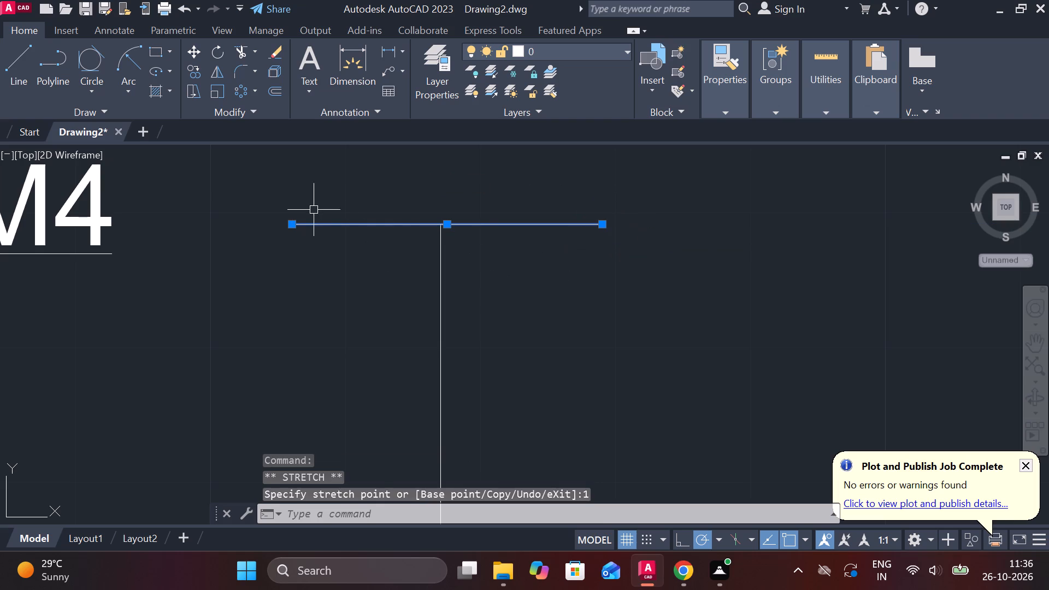
click(293, 222)
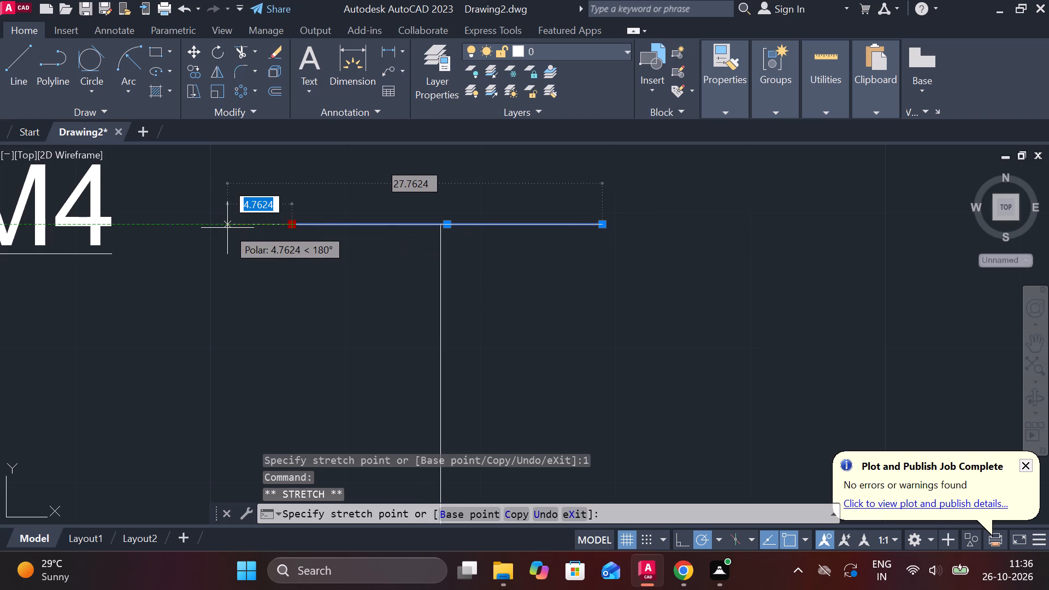
key(1)
key(Return)
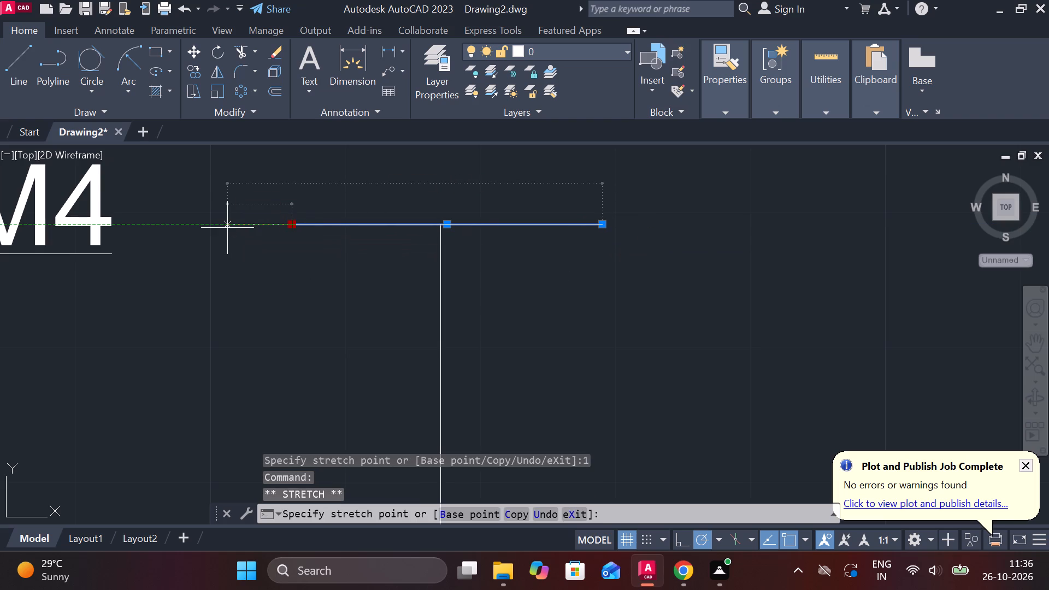
scroll(431, 143, down, 5)
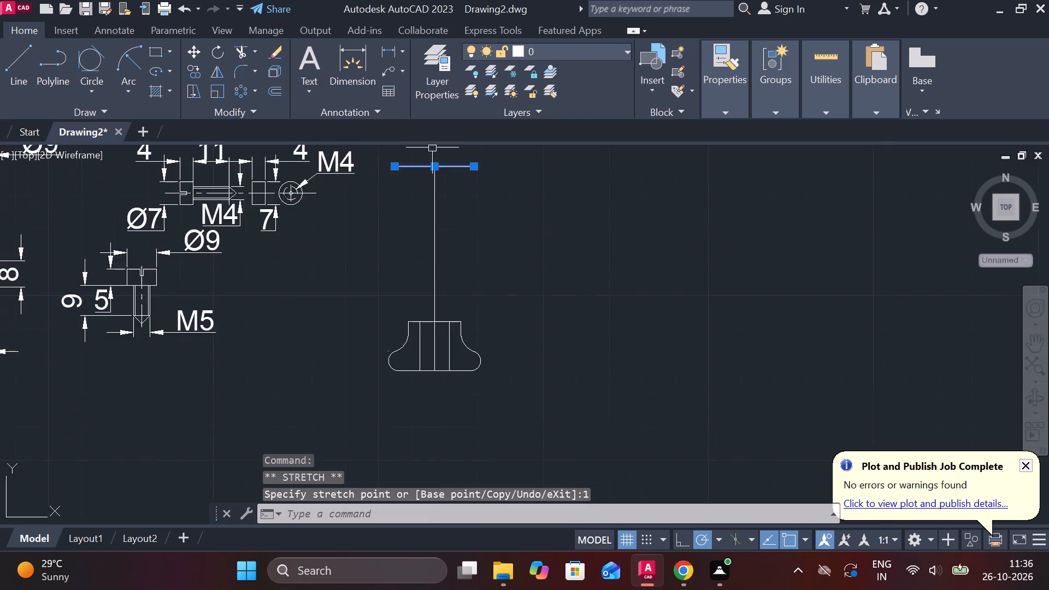
scroll(432, 147, down, 1)
scroll(537, 212, up, 2)
scroll(537, 212, down, 1)
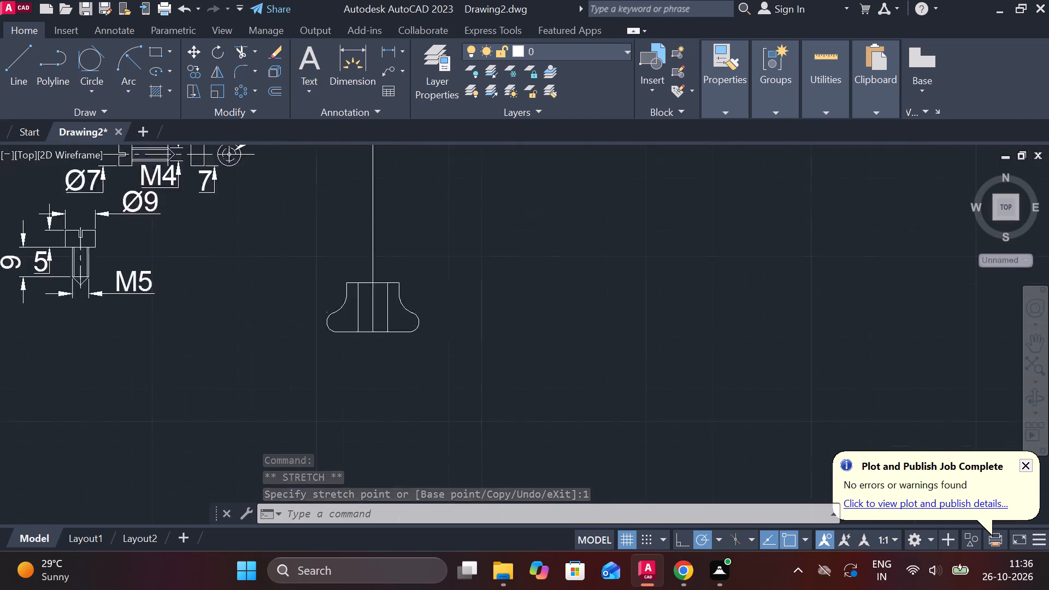
scroll(537, 212, down, 2)
scroll(507, 293, down, 1)
scroll(512, 235, up, 3)
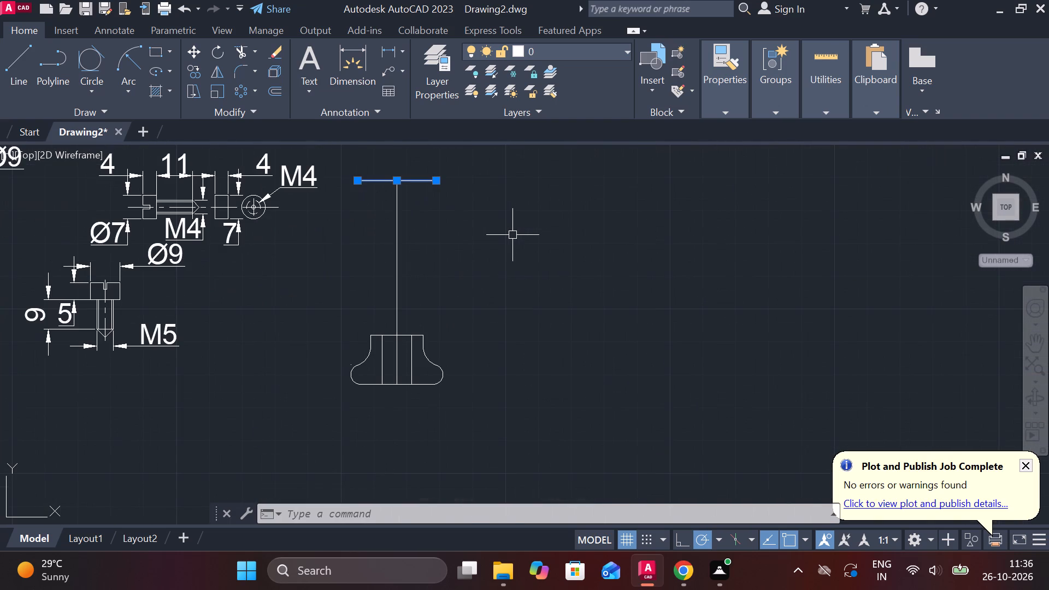
key(Escape)
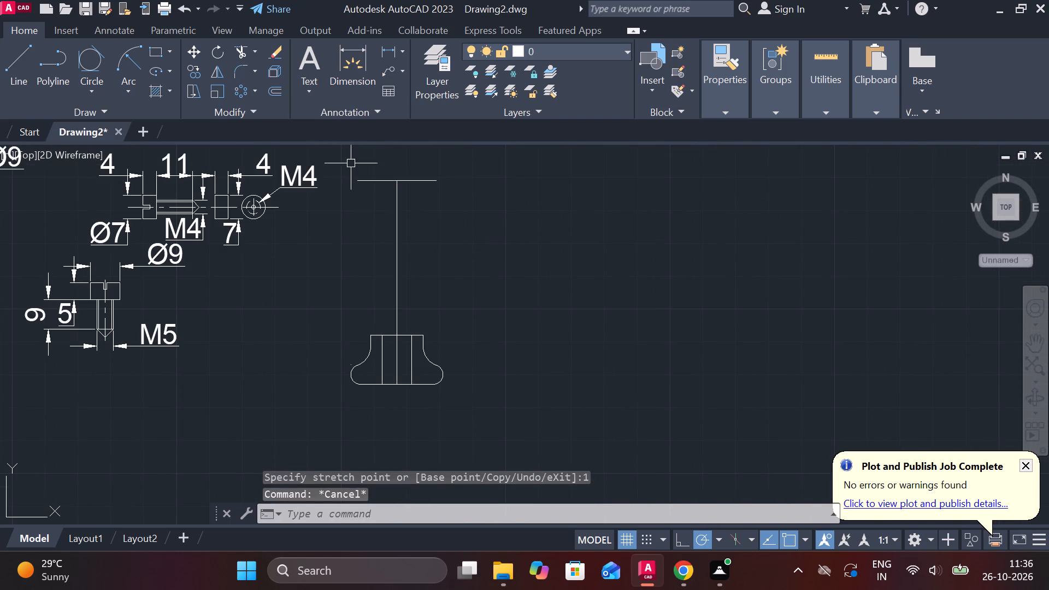
Check the stretched top line's full length with a temporary linear dimension between its two endpoints.
click(381, 52)
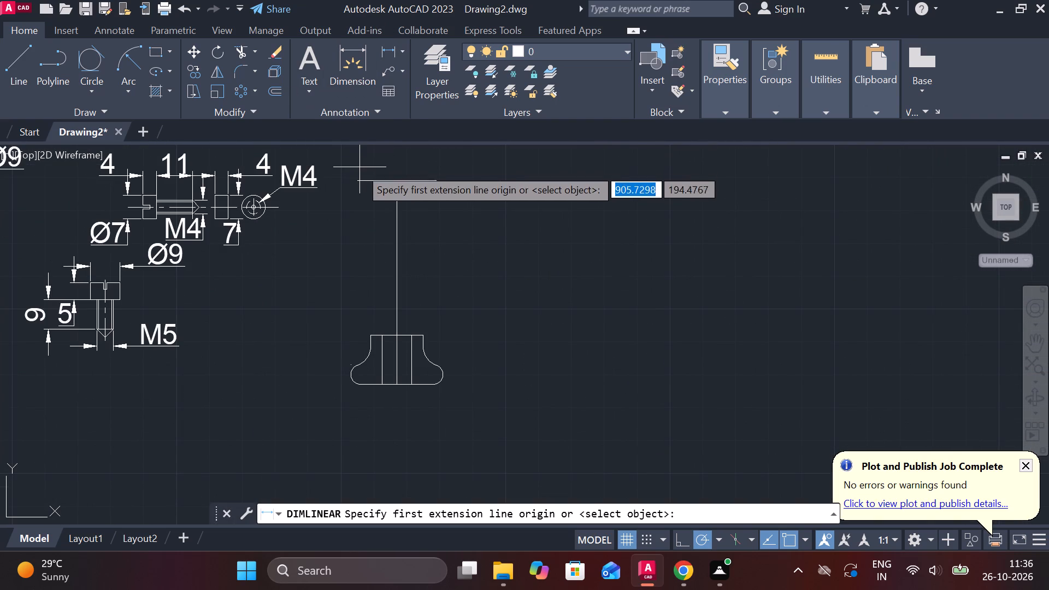
click(360, 178)
click(443, 180)
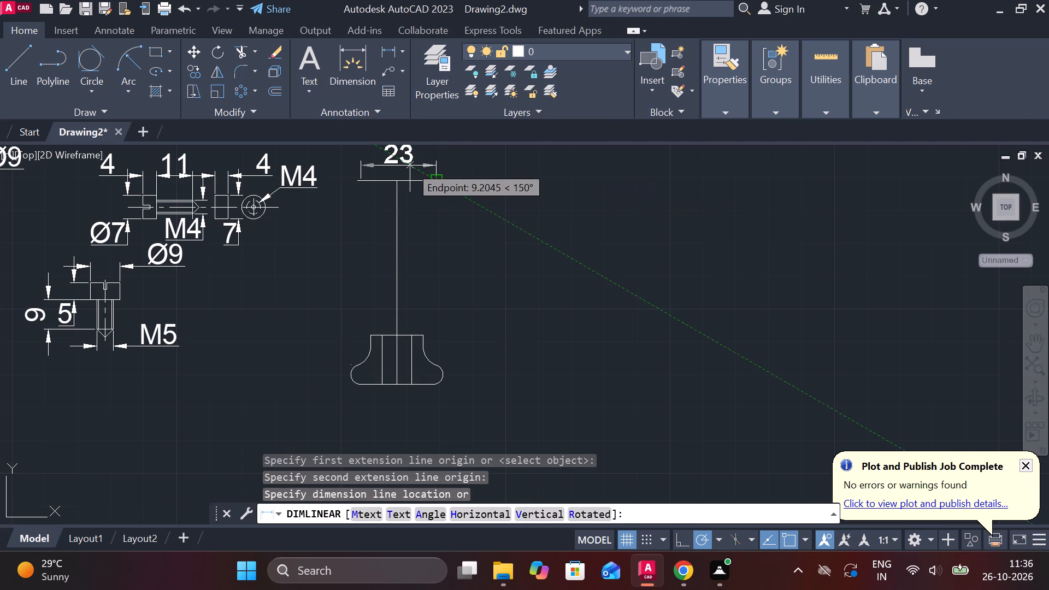
scroll(410, 166, up, 2)
scroll(410, 166, down, 2)
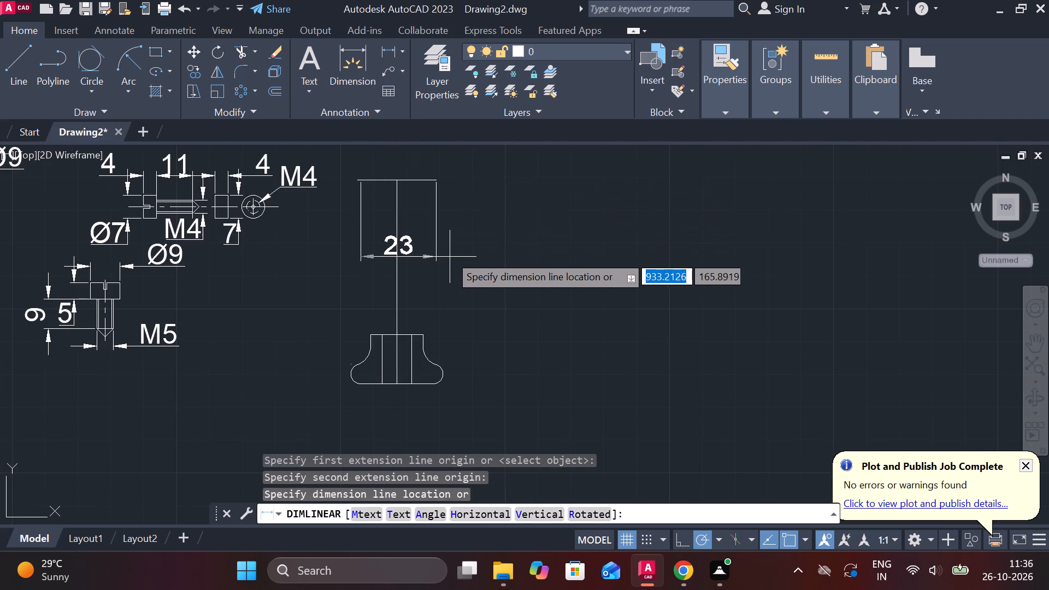
scroll(449, 252, down, 1)
key(Escape)
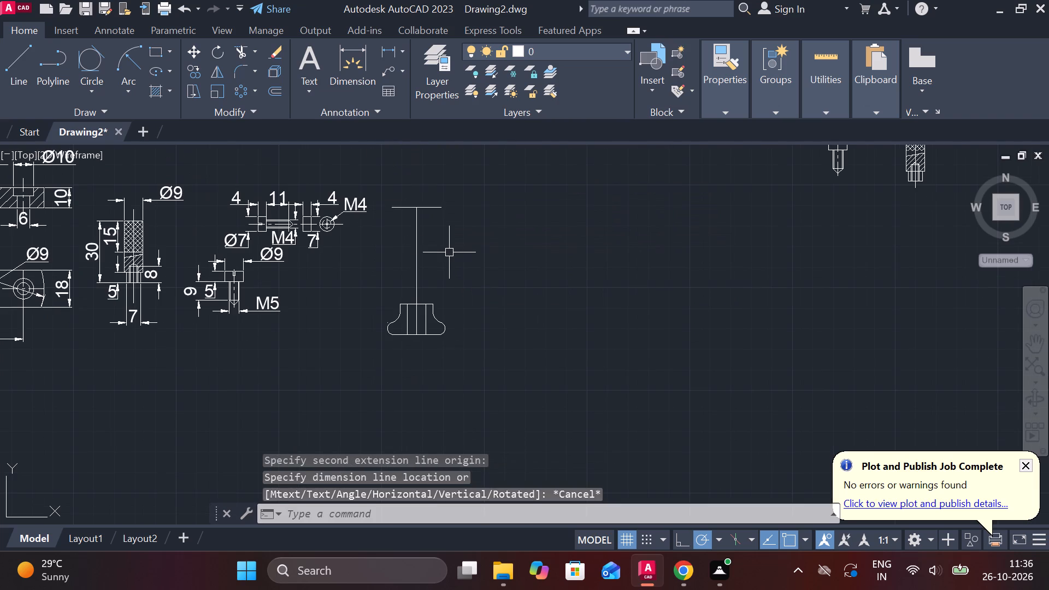
click(384, 48)
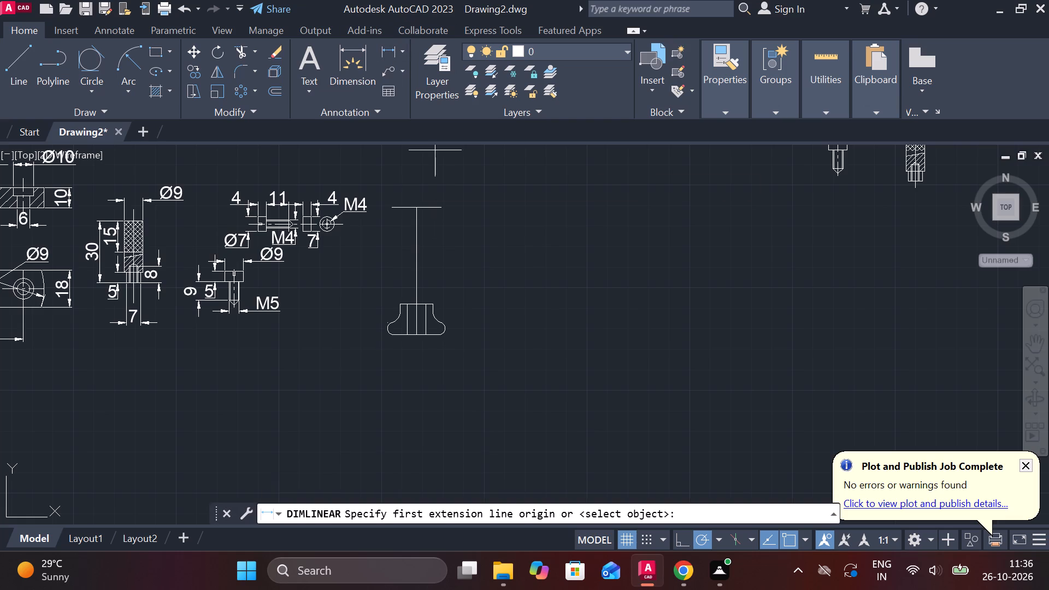
scroll(408, 183, up, 3)
click(340, 284)
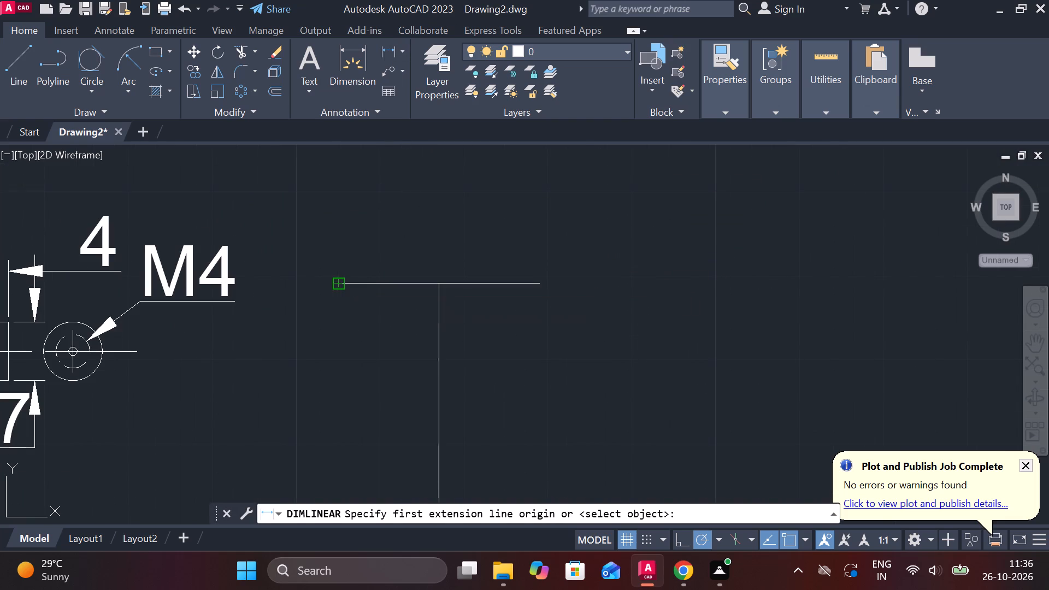
click(541, 282)
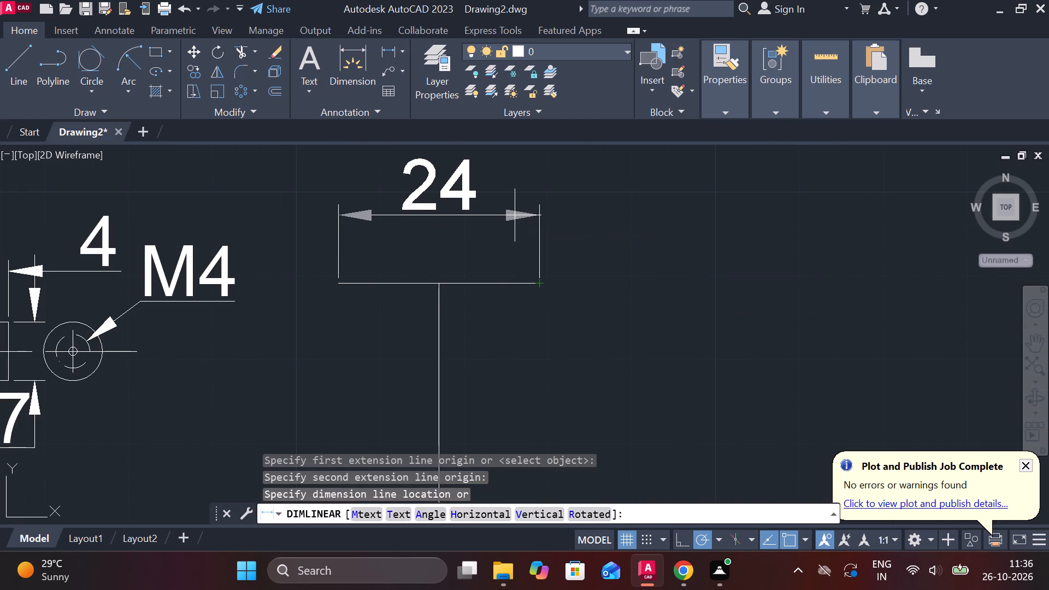
key(Escape)
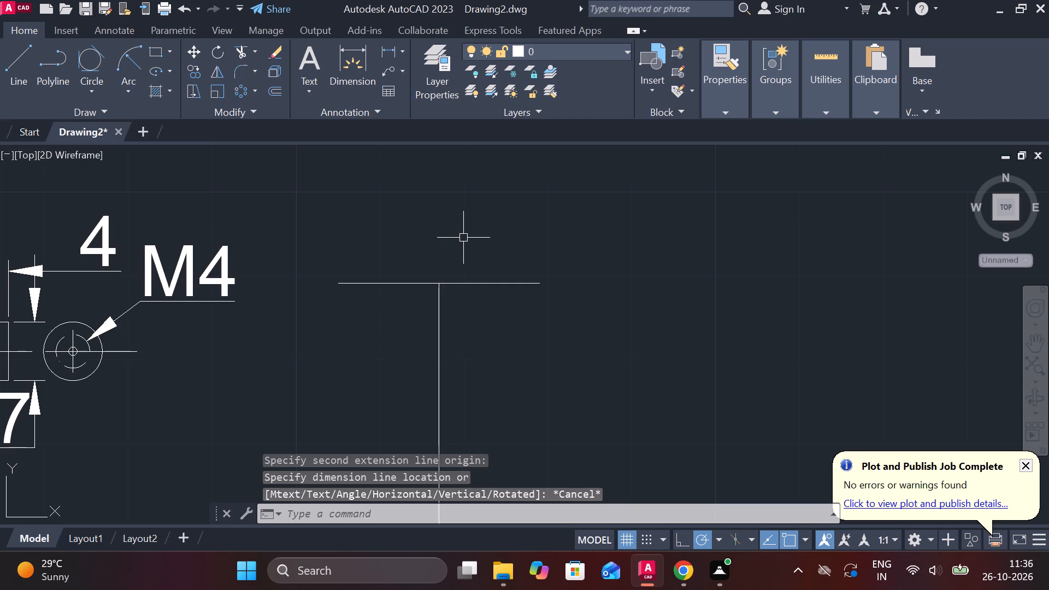
Draw a slanted line from the bottom end of the block's right inner vertical line to the top line's right endpoint.
scroll(463, 238, down, 1)
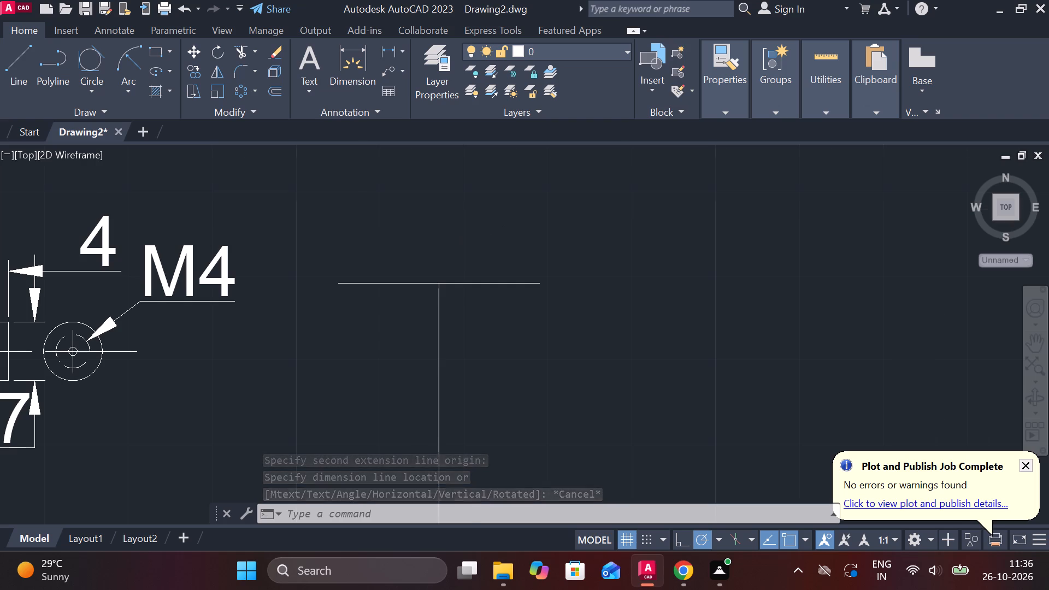
scroll(463, 238, down, 3)
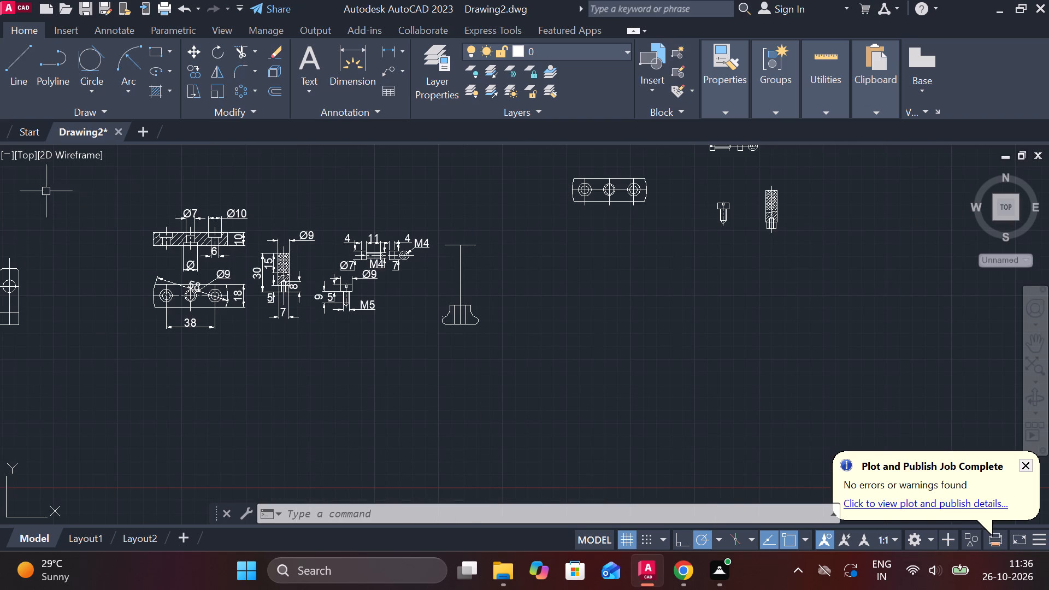
click(22, 80)
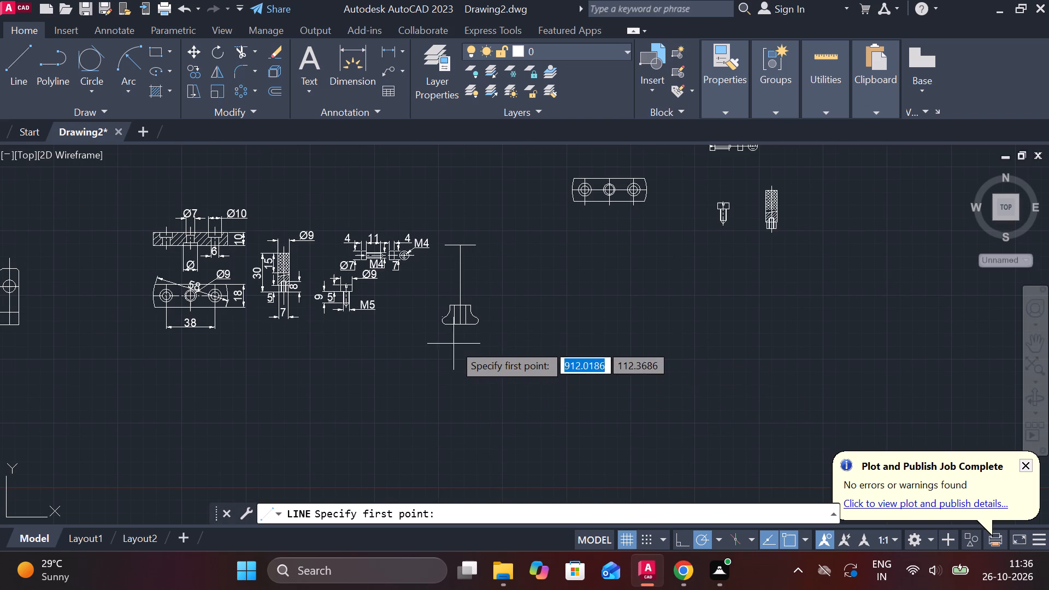
scroll(453, 344, up, 4)
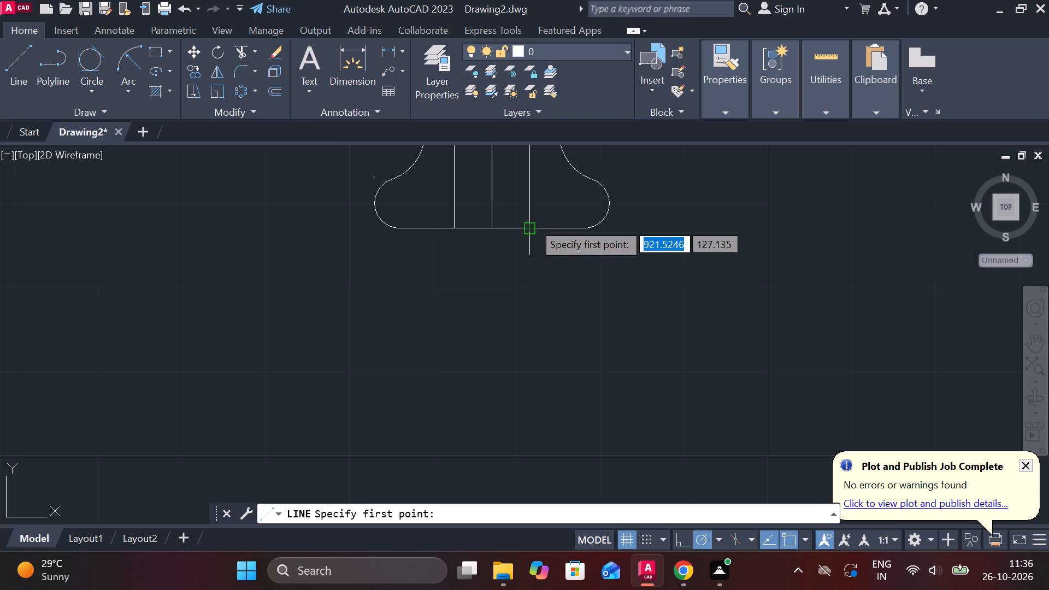
click(529, 229)
scroll(561, 184, down, 4)
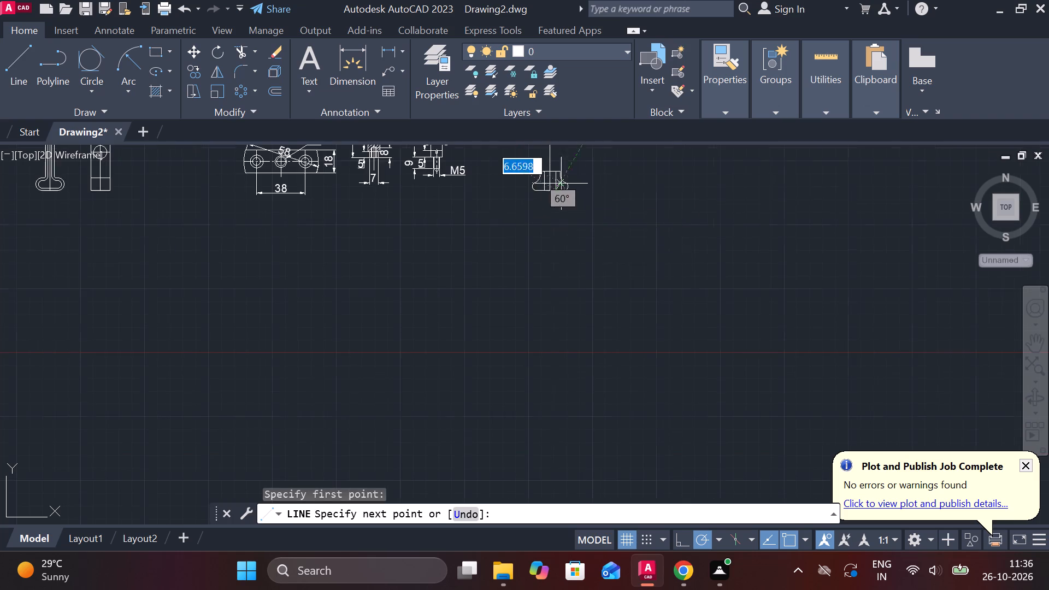
scroll(582, 323, down, 4)
scroll(580, 292, up, 4)
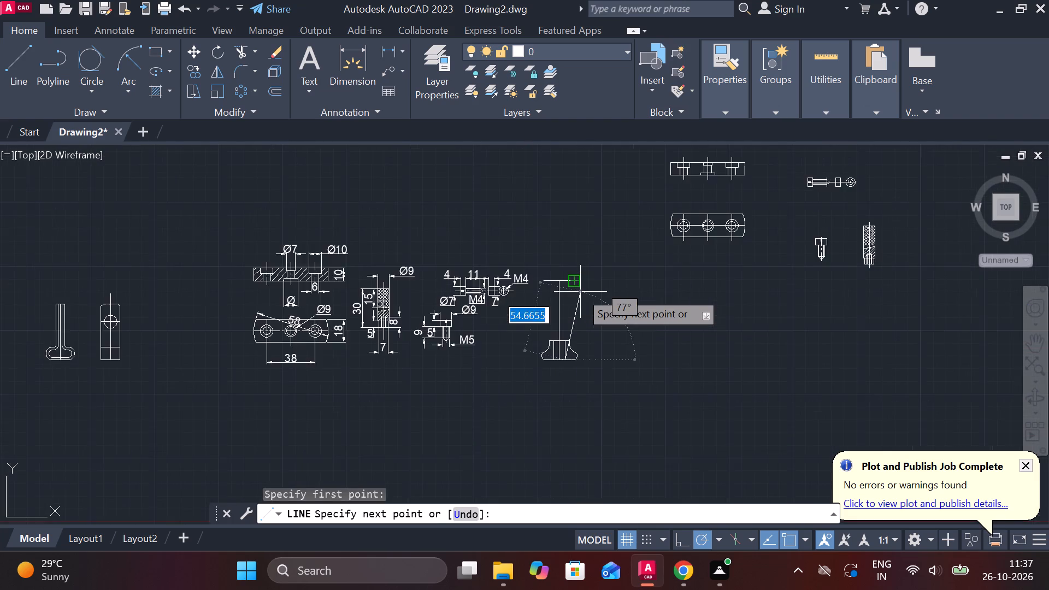
scroll(580, 292, up, 4)
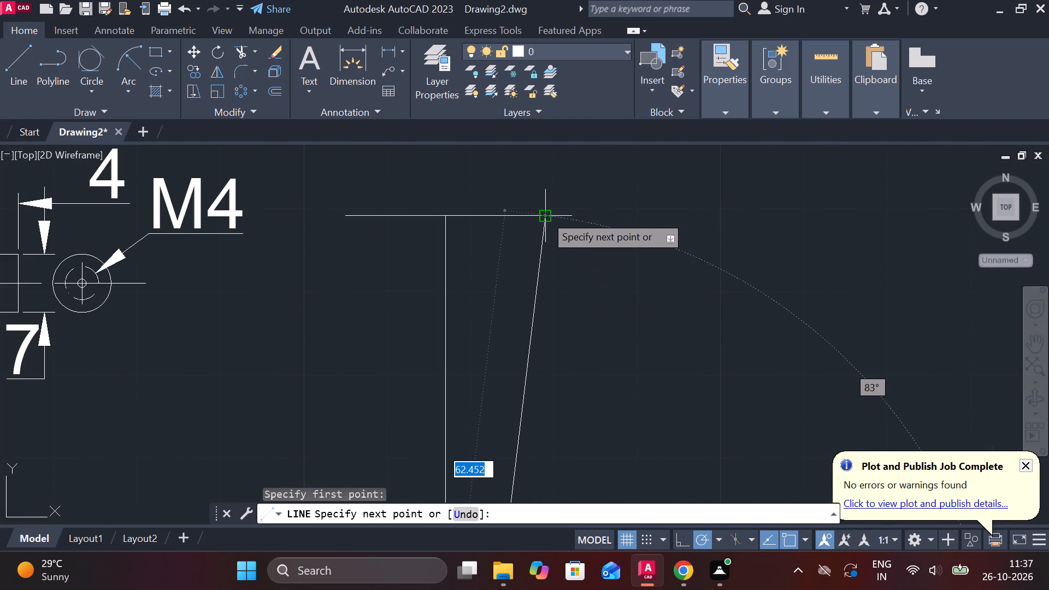
click(545, 215)
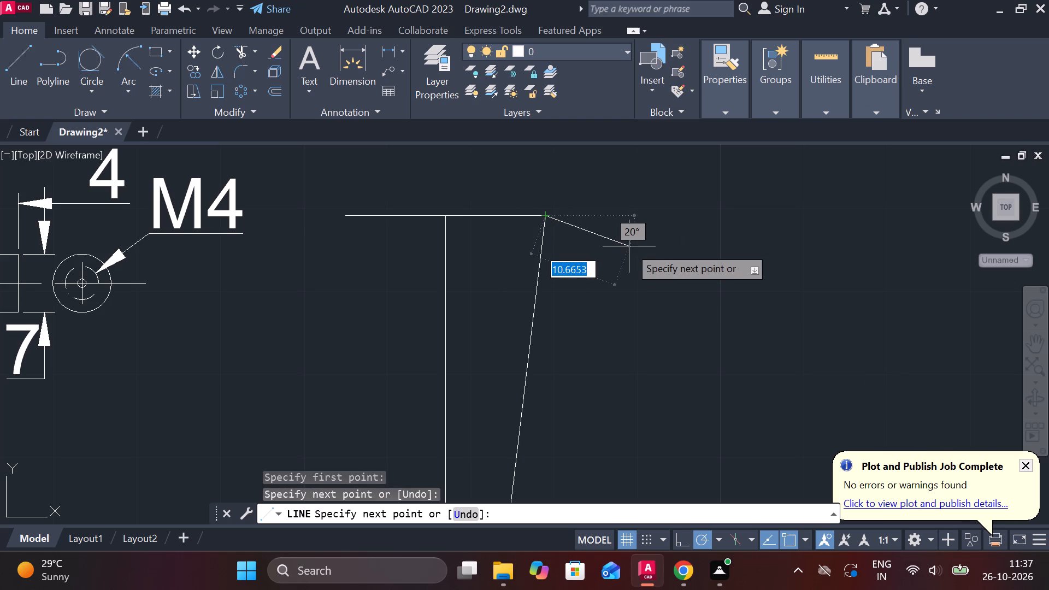
key(Escape)
scroll(628, 263, down, 4)
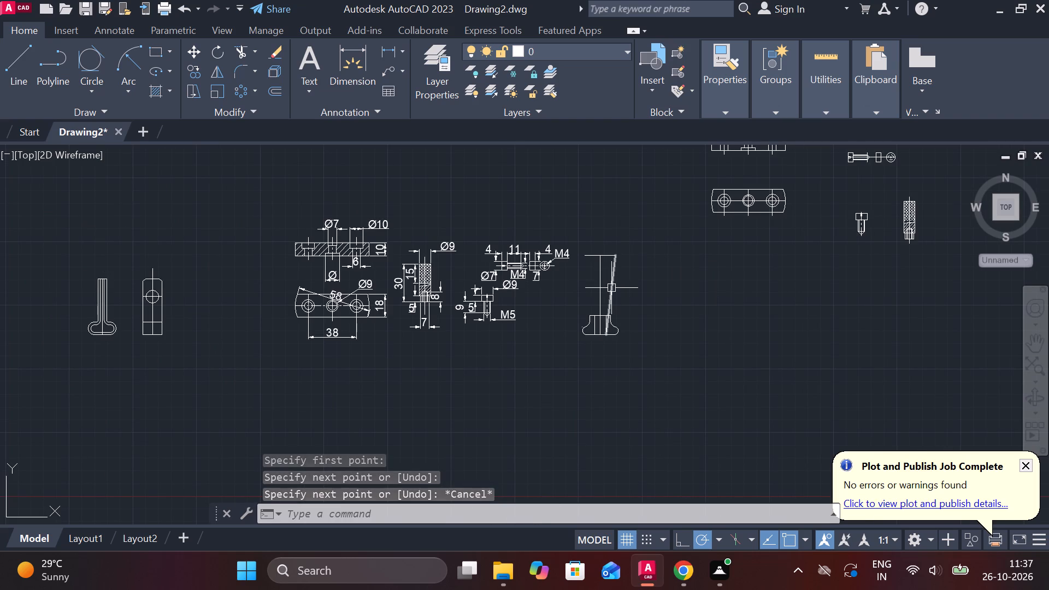
Draw a slanted line from the bottom end of the block's left inner vertical line to the top line's left endpoint.
scroll(572, 300, up, 3)
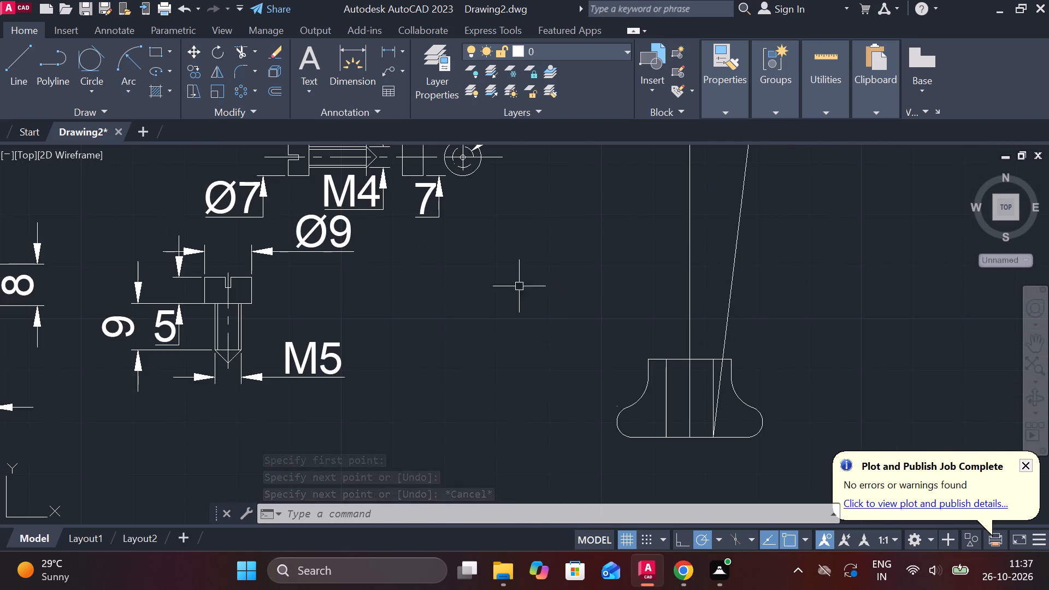
click(18, 59)
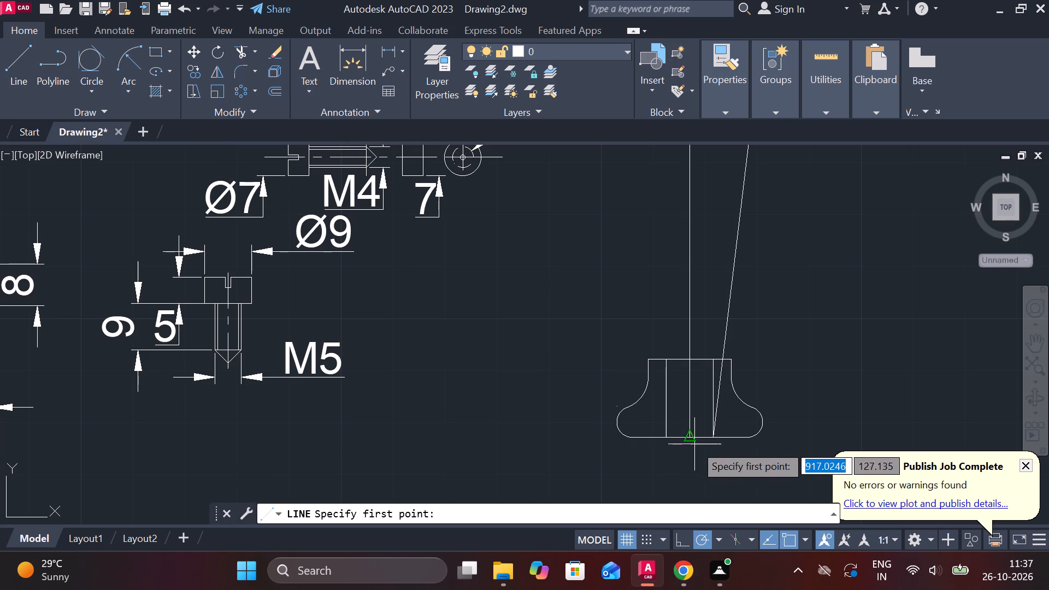
click(664, 438)
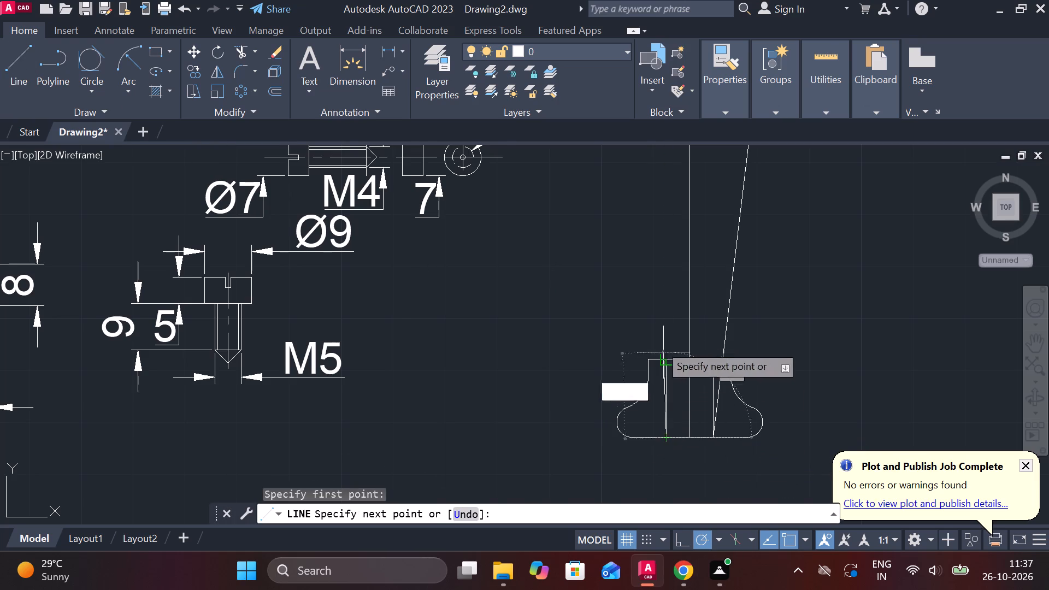
scroll(644, 268, down, 3)
scroll(637, 221, up, 3)
click(651, 256)
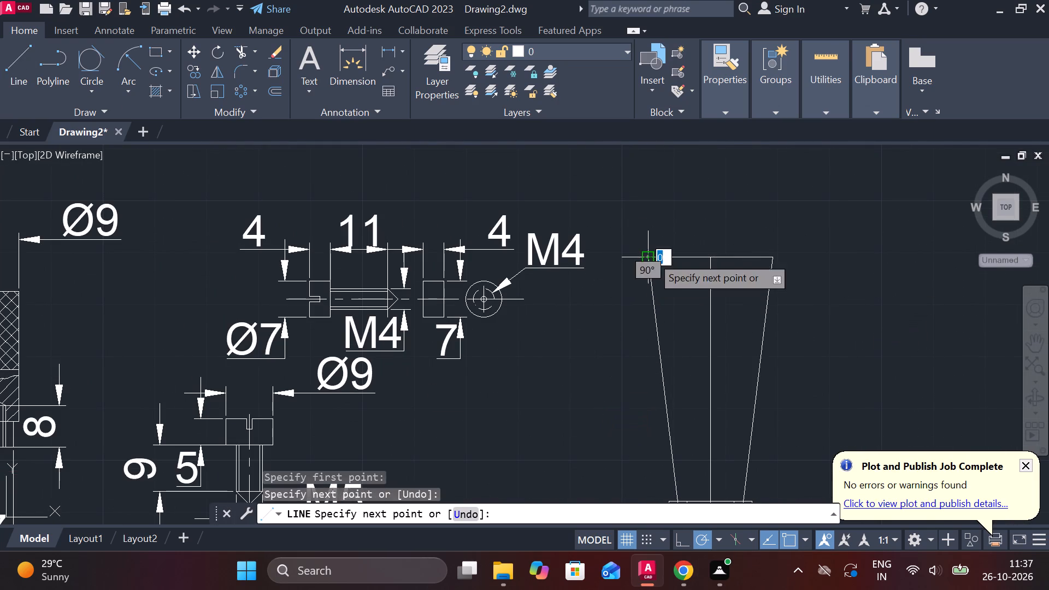
key(Escape)
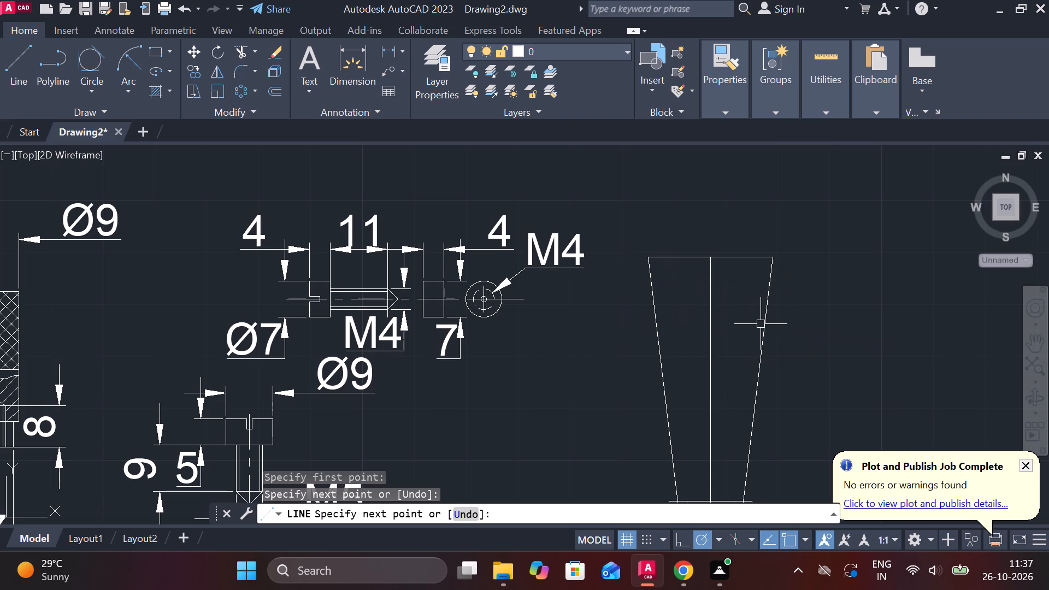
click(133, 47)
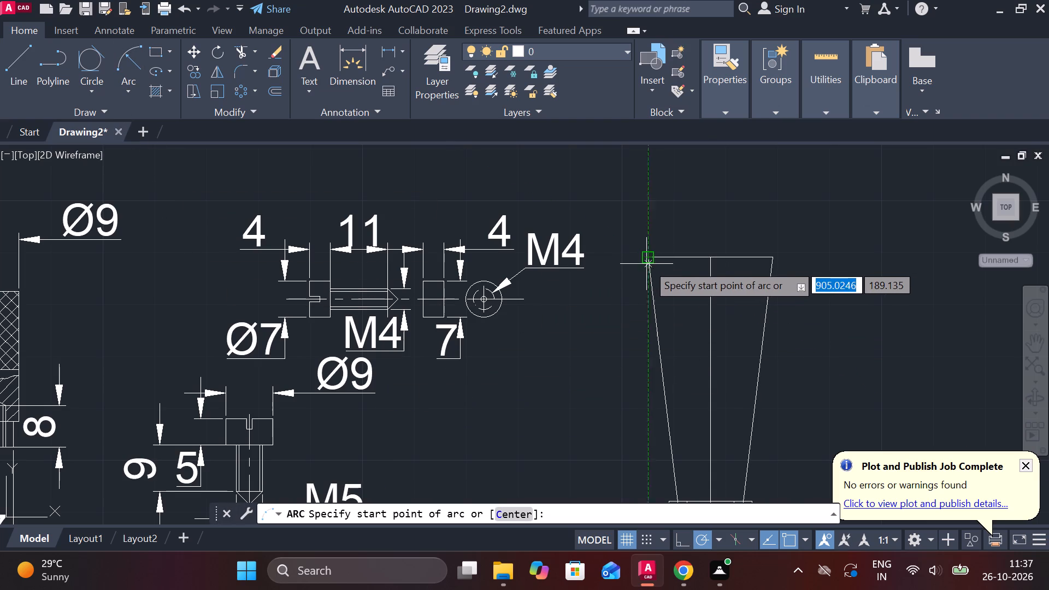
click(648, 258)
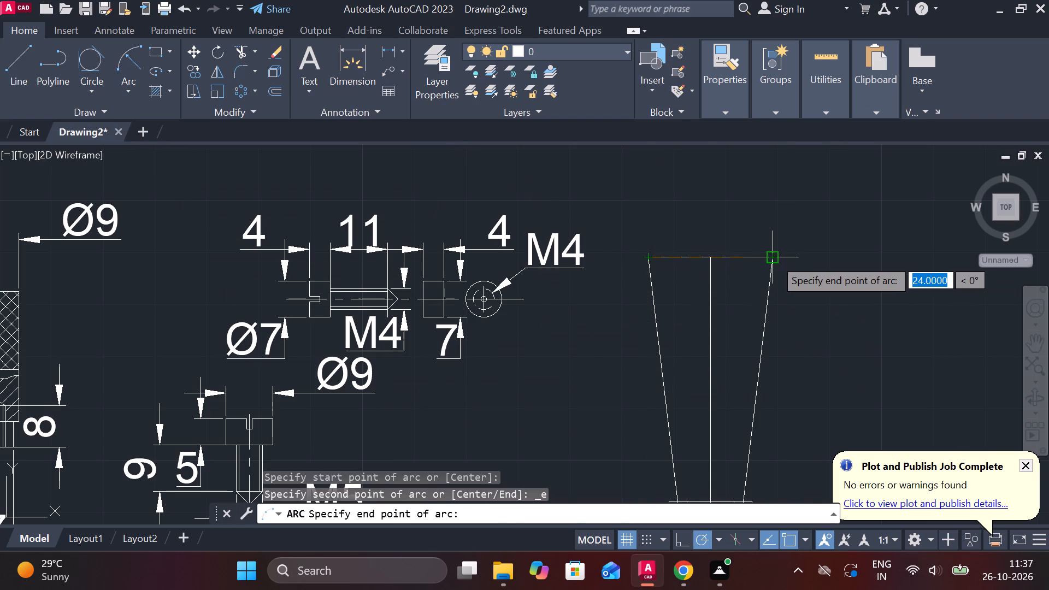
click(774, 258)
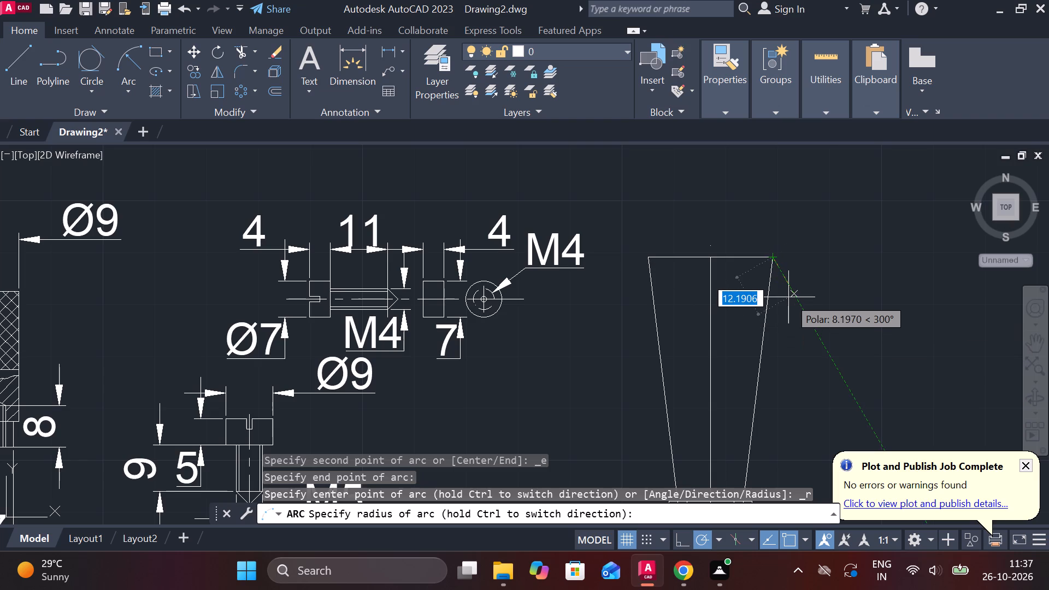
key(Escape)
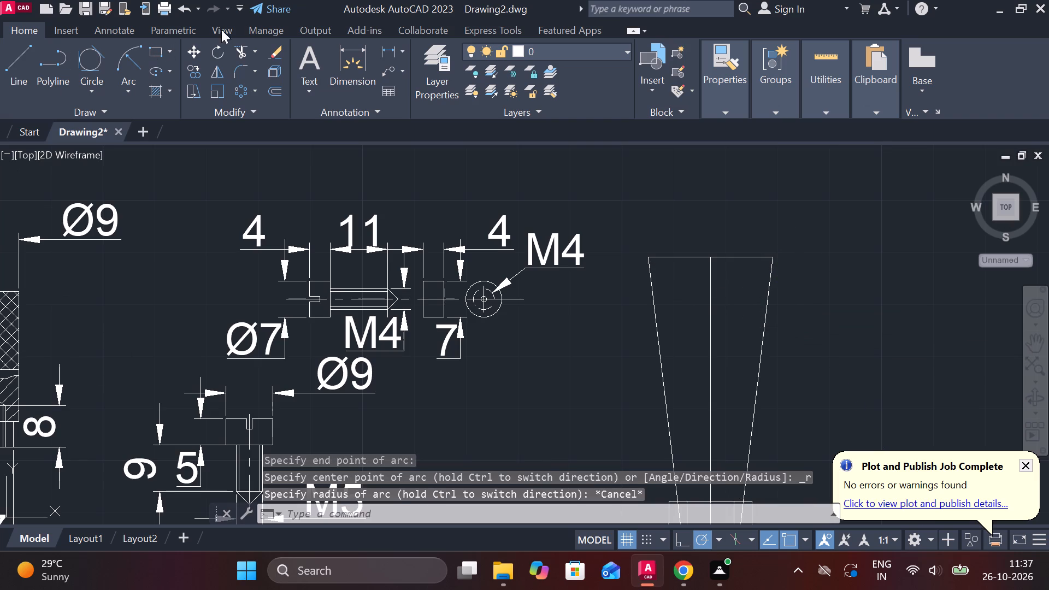
Draw an upward-bulging arc of radius 24 from the top line's right endpoint to its left endpoint using start, end and radius.
click(142, 56)
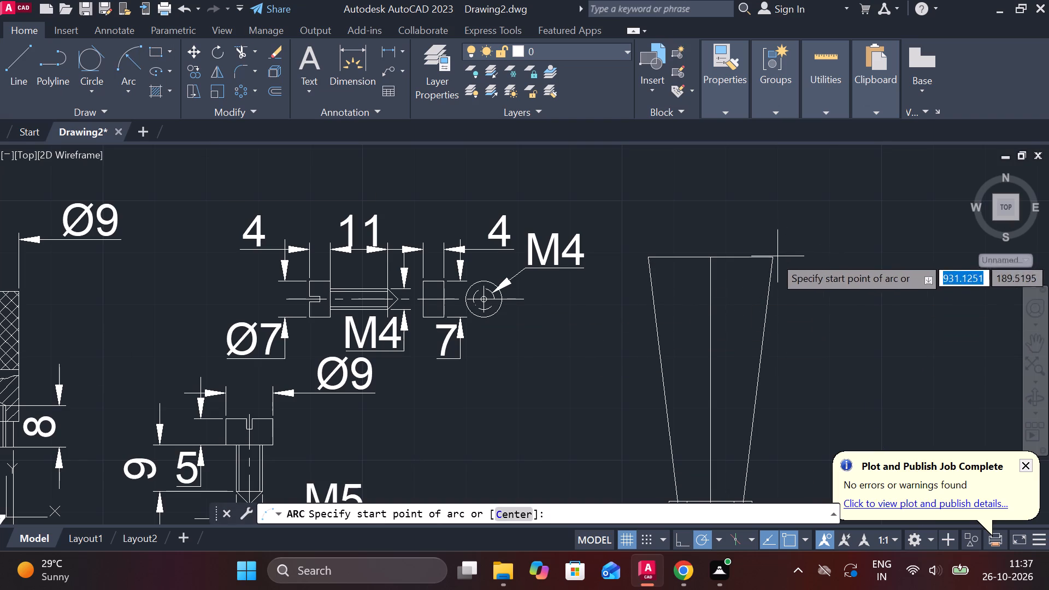
click(773, 257)
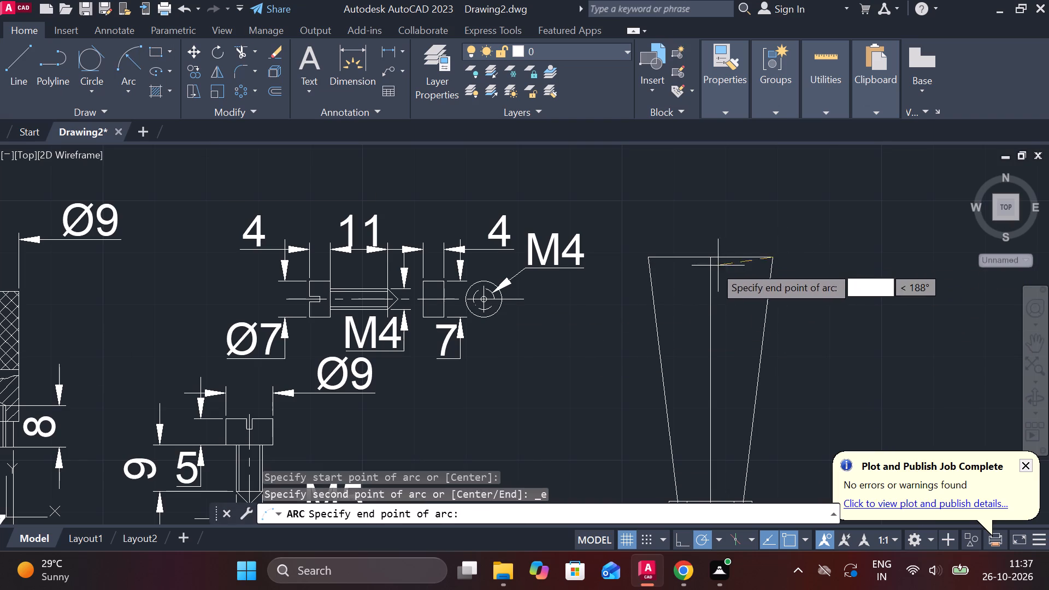
click(646, 256)
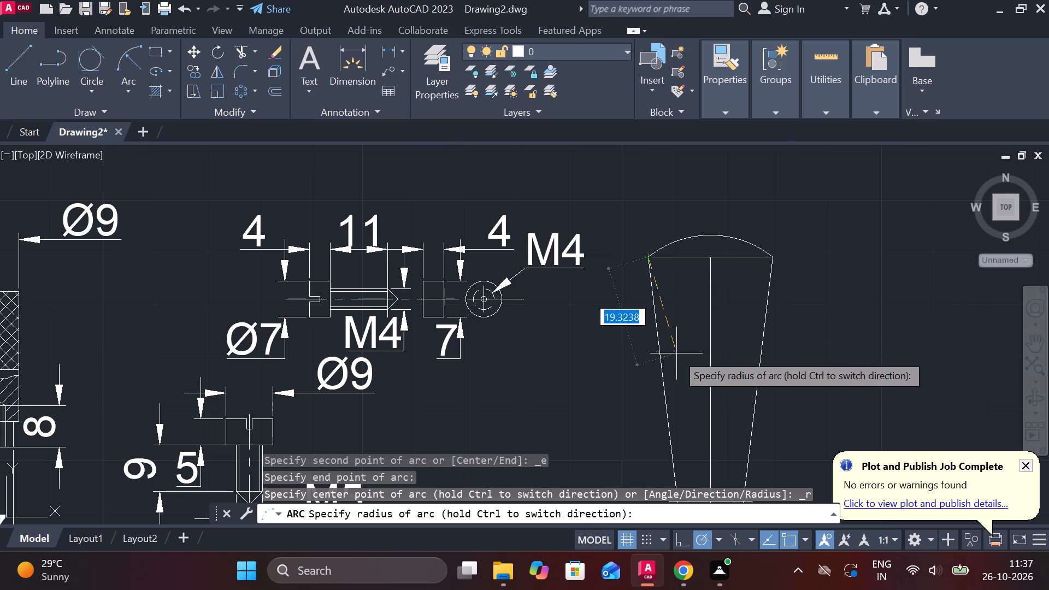
text(24)
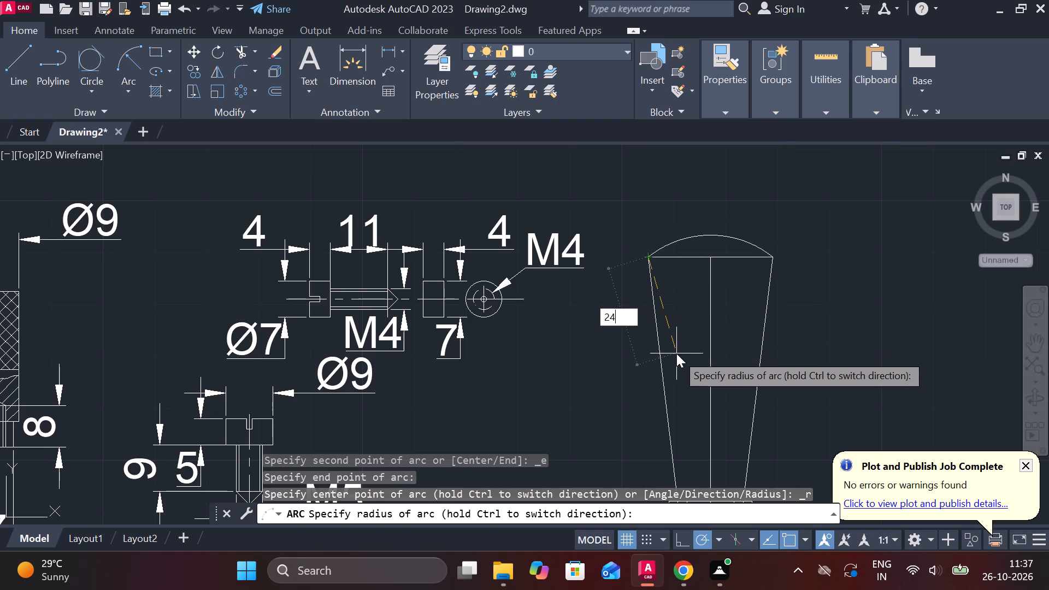
key(Return)
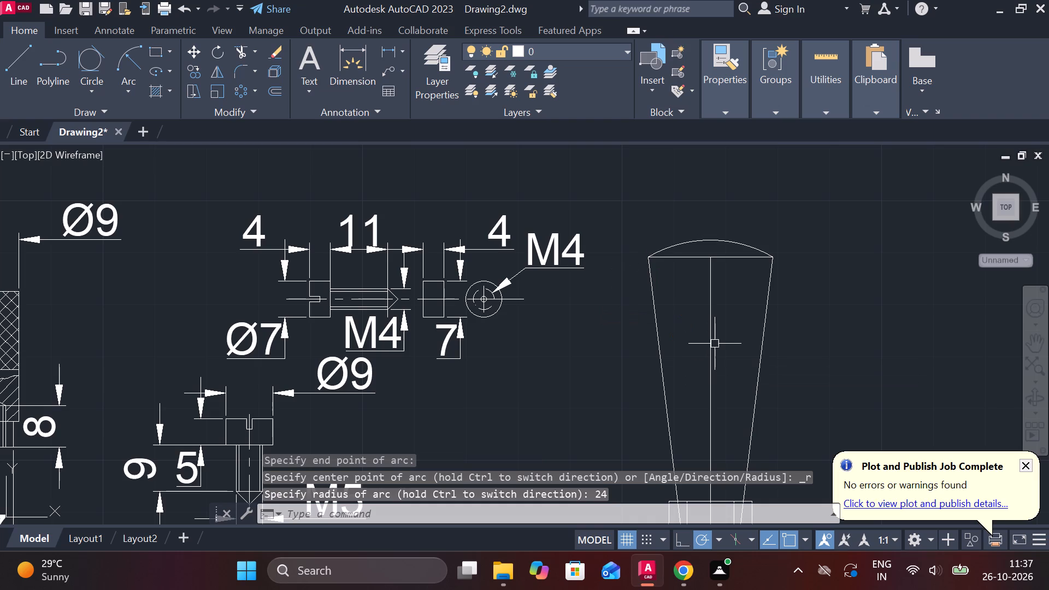
Check the top arc's radius and diameter with temporary radius and diameter dimensions.
scroll(715, 343, down, 1)
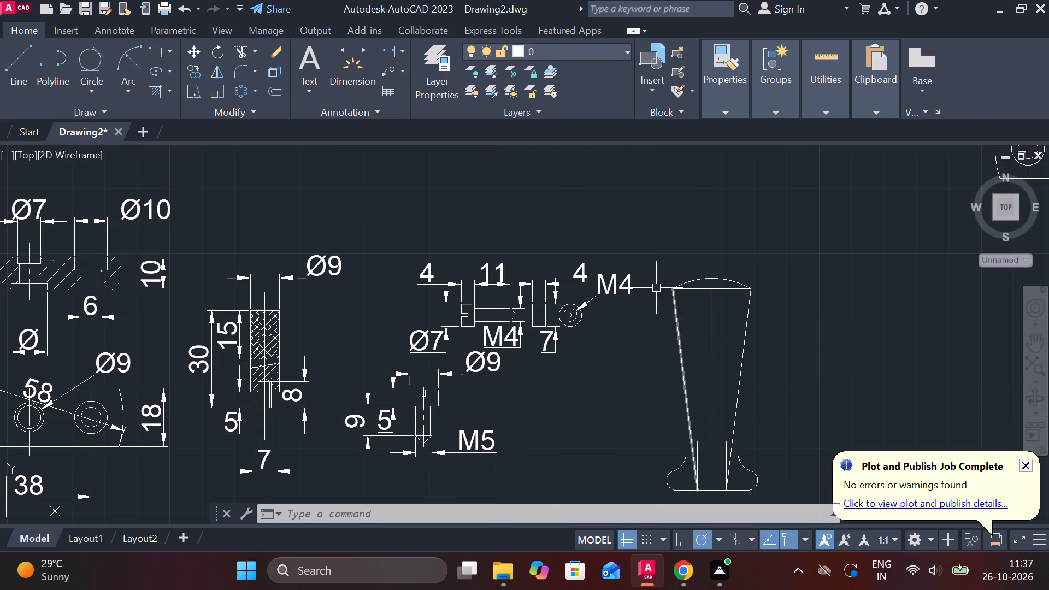
click(399, 49)
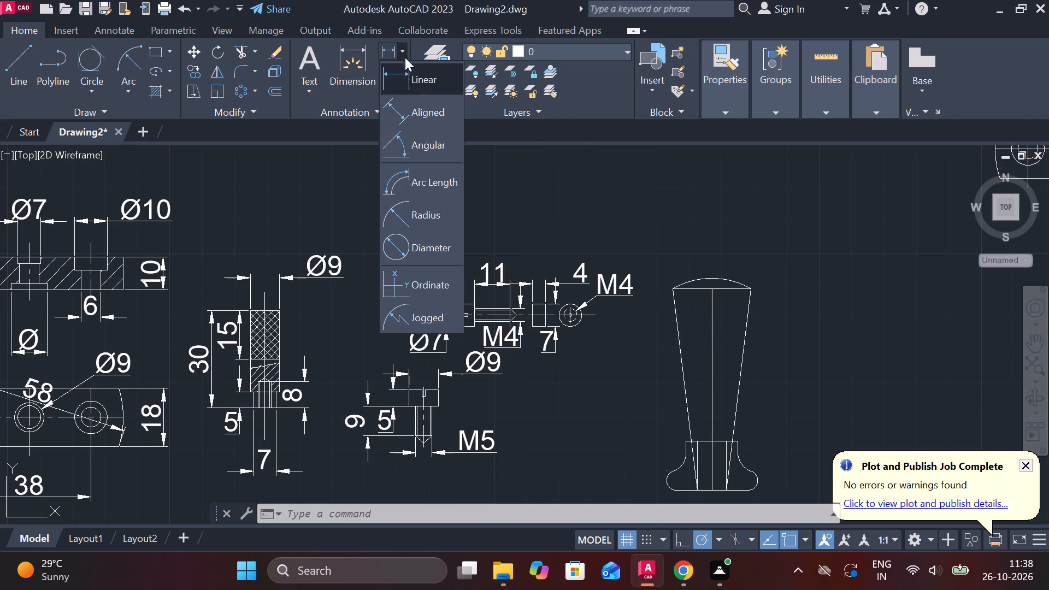
click(441, 218)
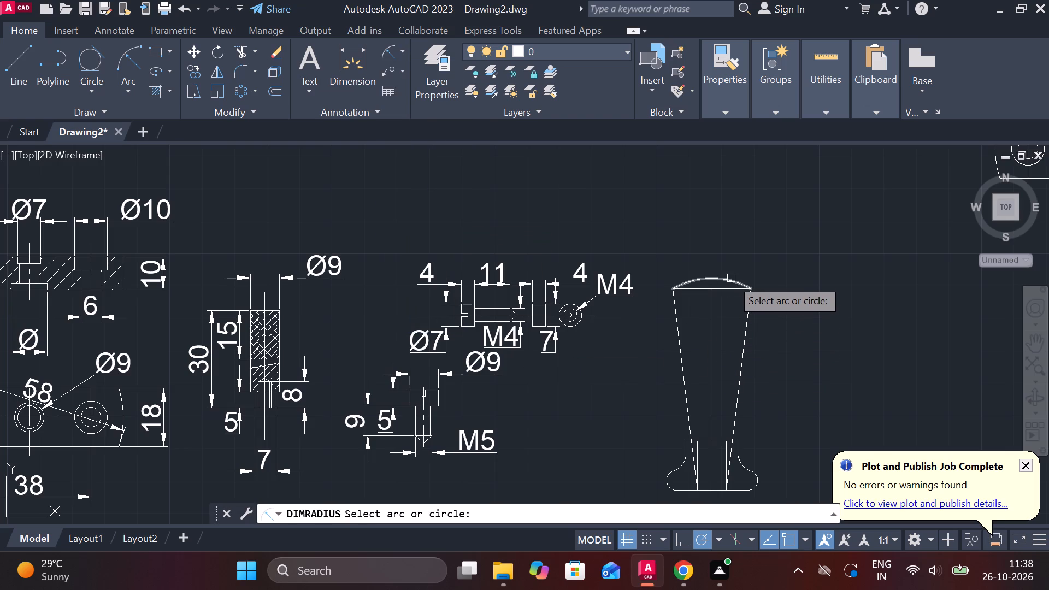
click(730, 276)
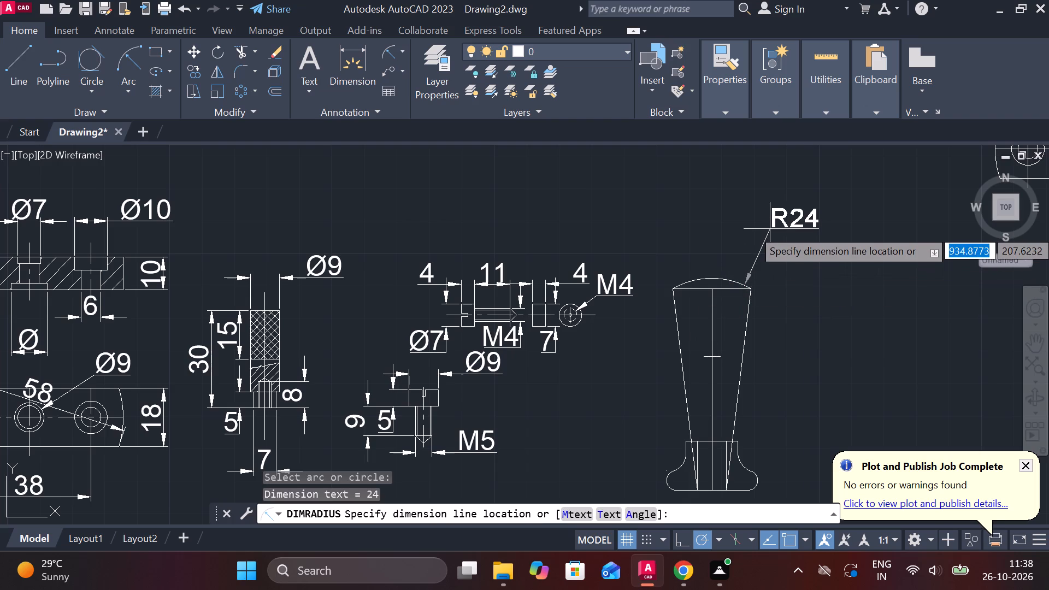
key(Escape)
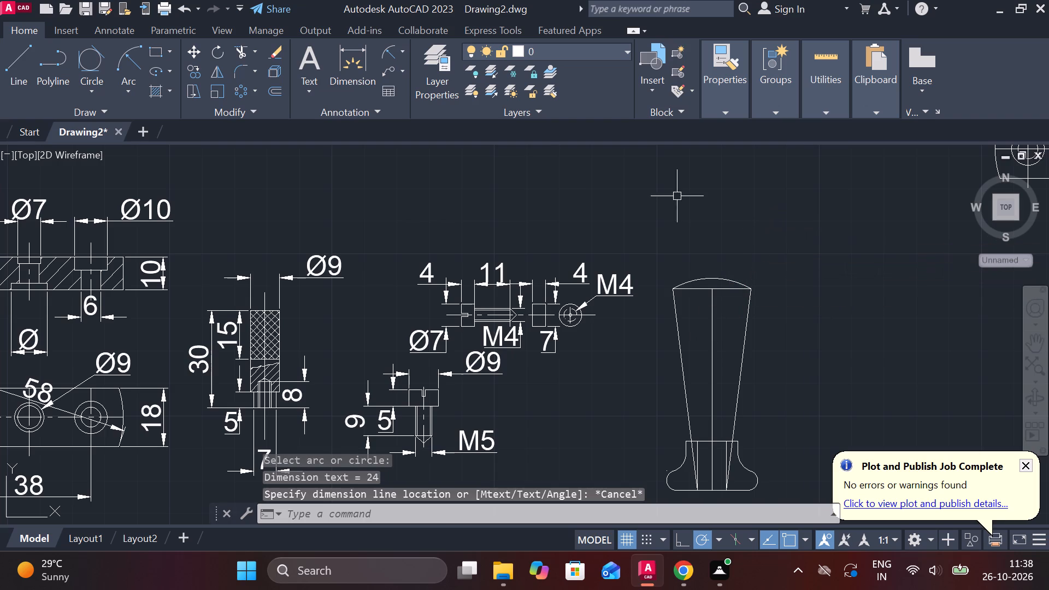
click(402, 50)
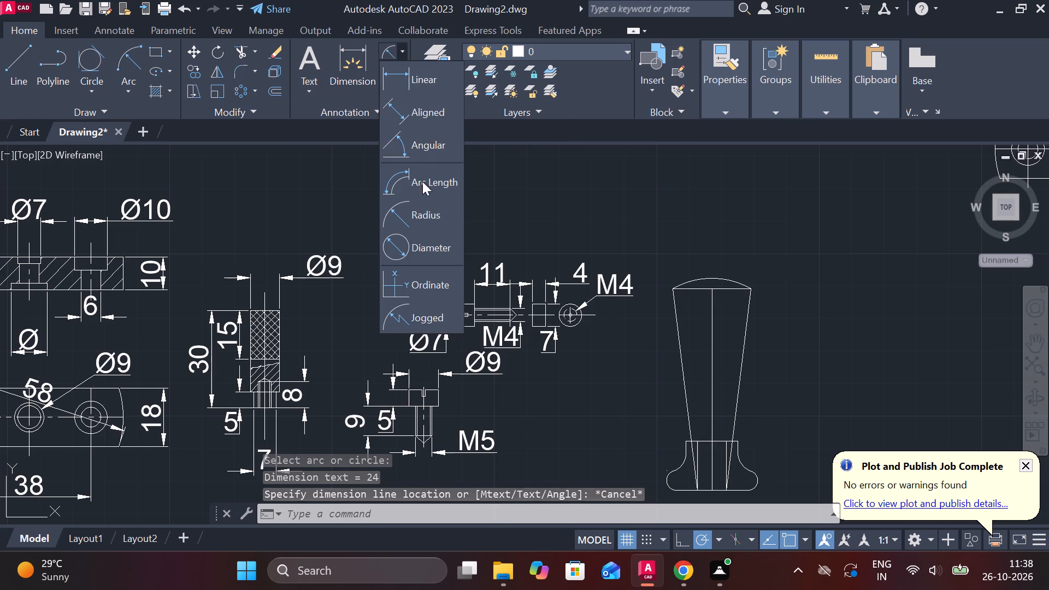
click(414, 248)
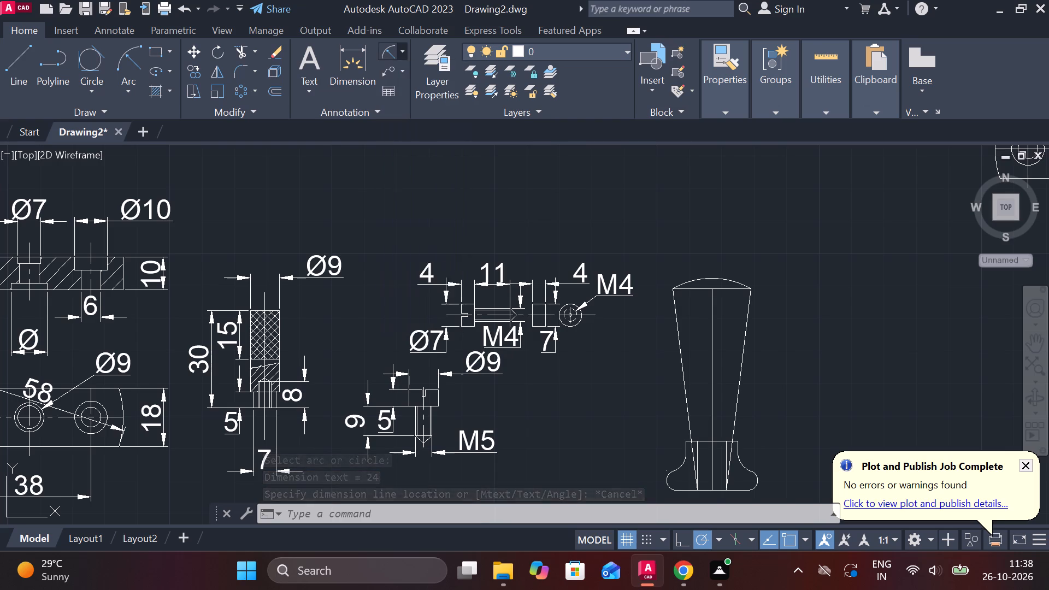
click(729, 278)
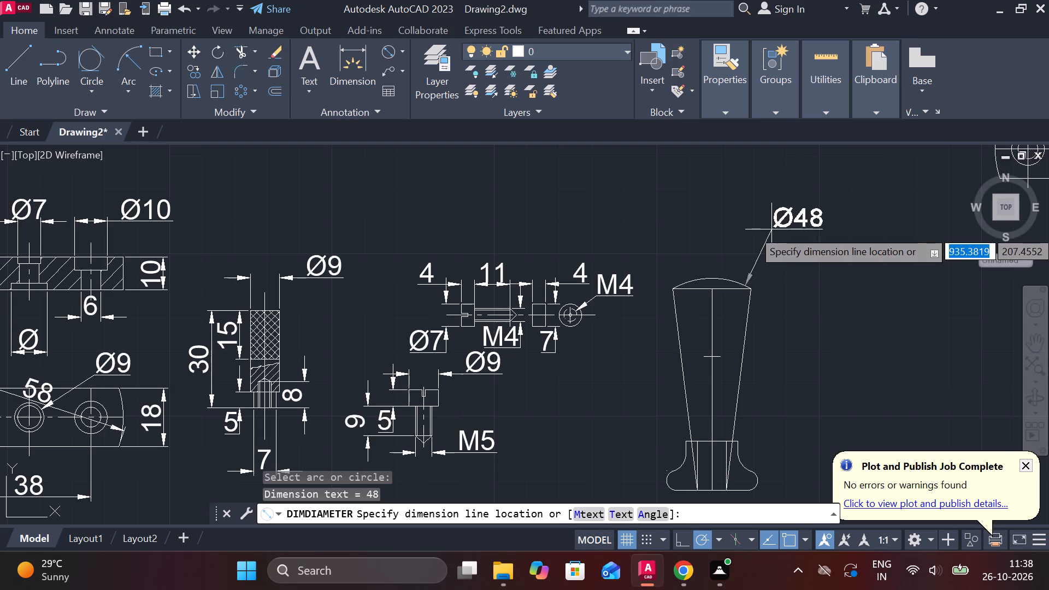
key(Escape)
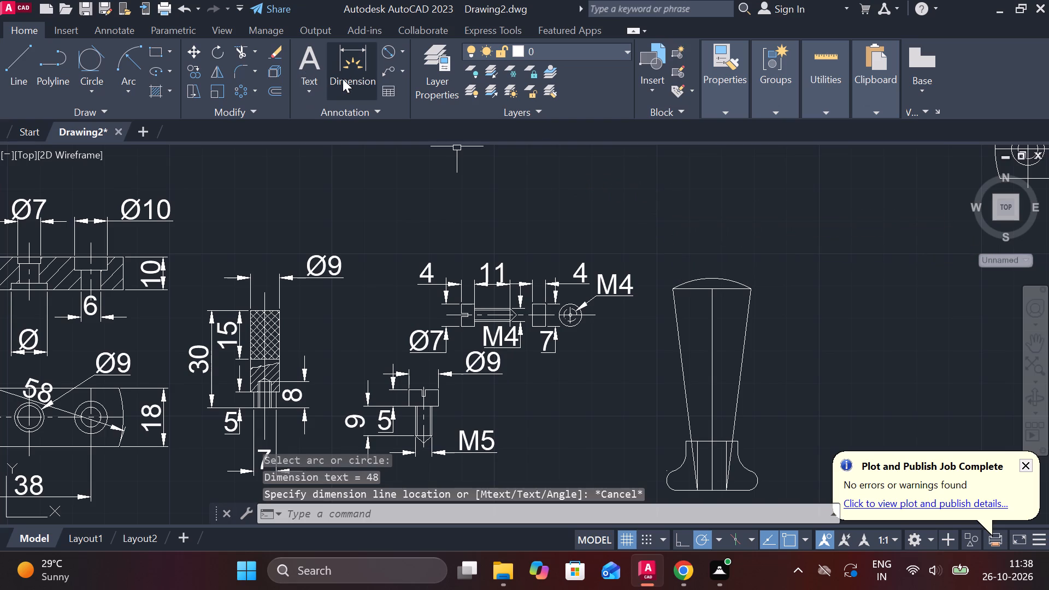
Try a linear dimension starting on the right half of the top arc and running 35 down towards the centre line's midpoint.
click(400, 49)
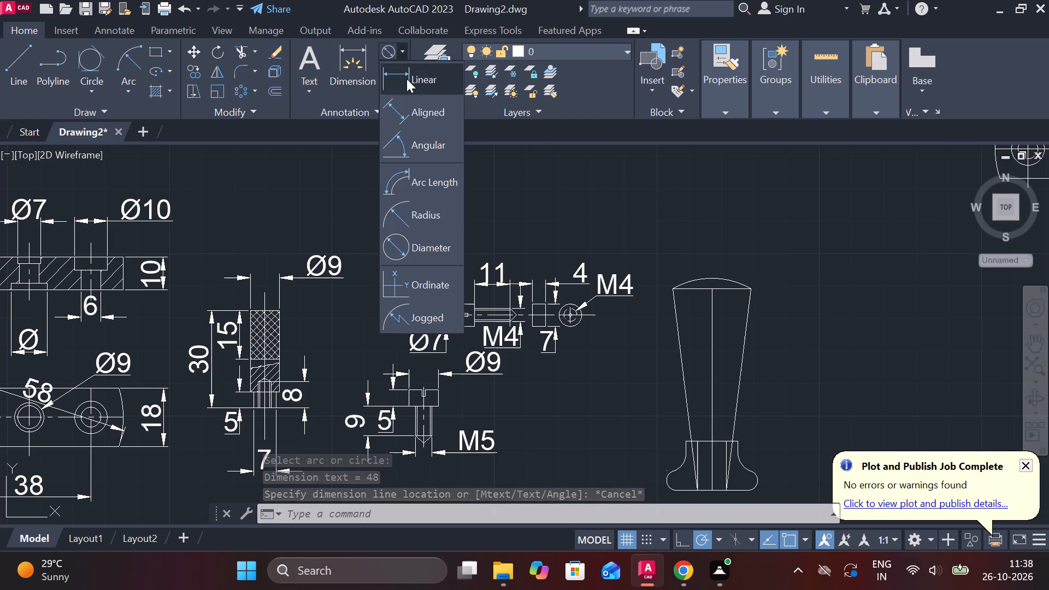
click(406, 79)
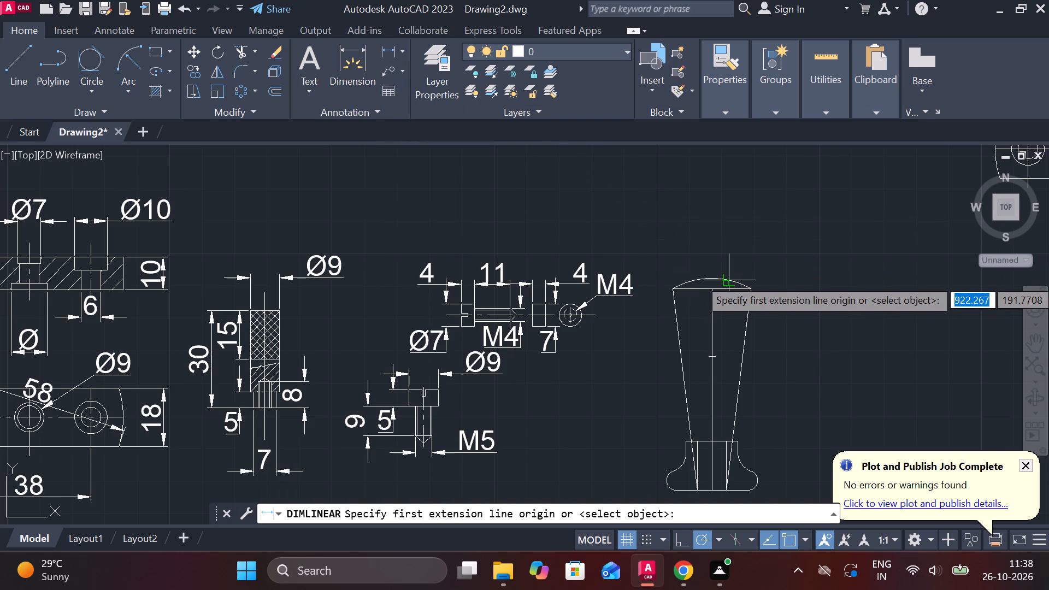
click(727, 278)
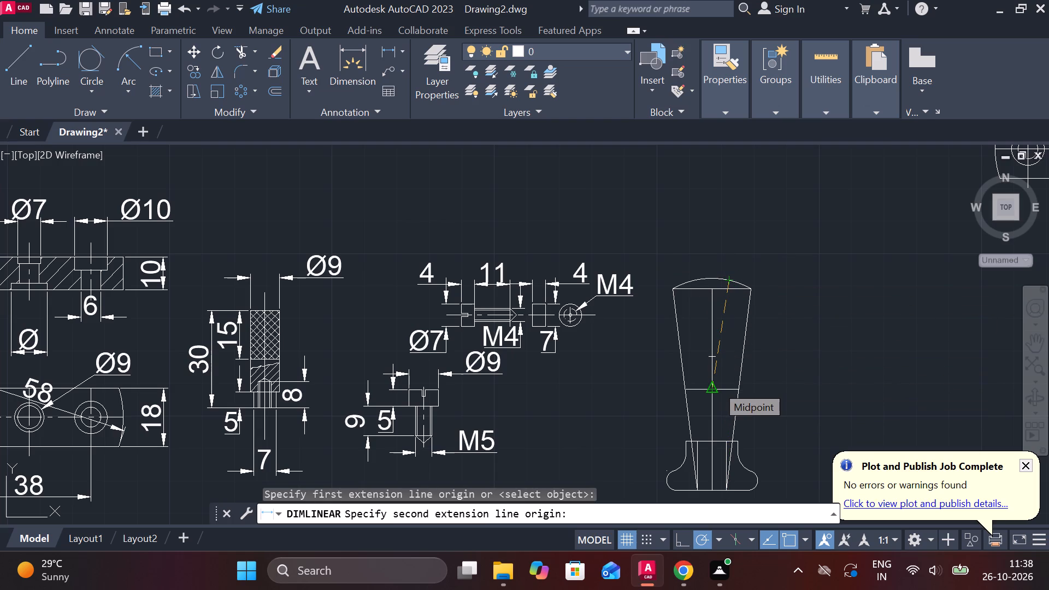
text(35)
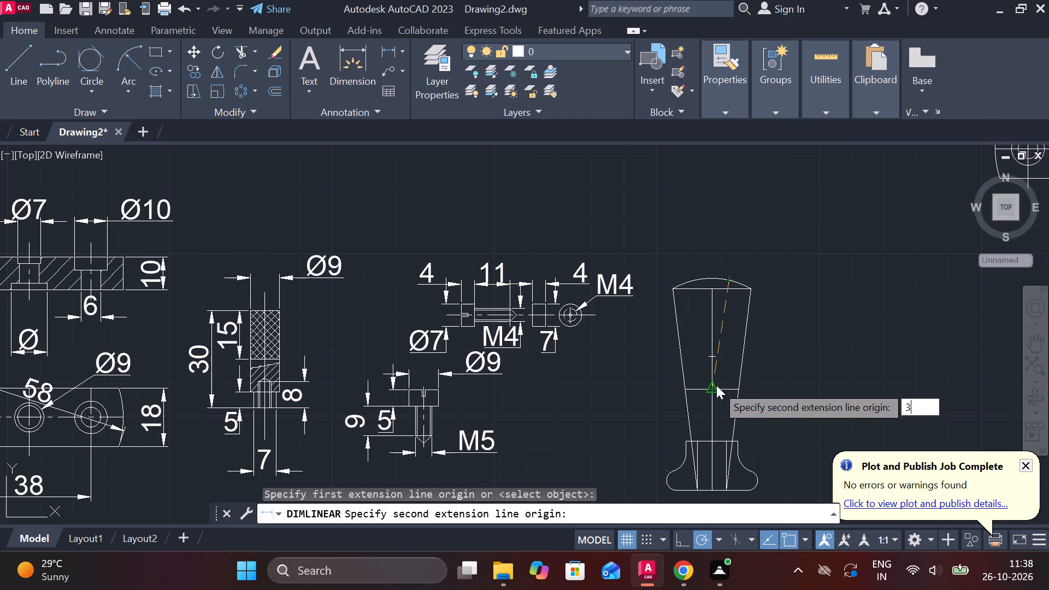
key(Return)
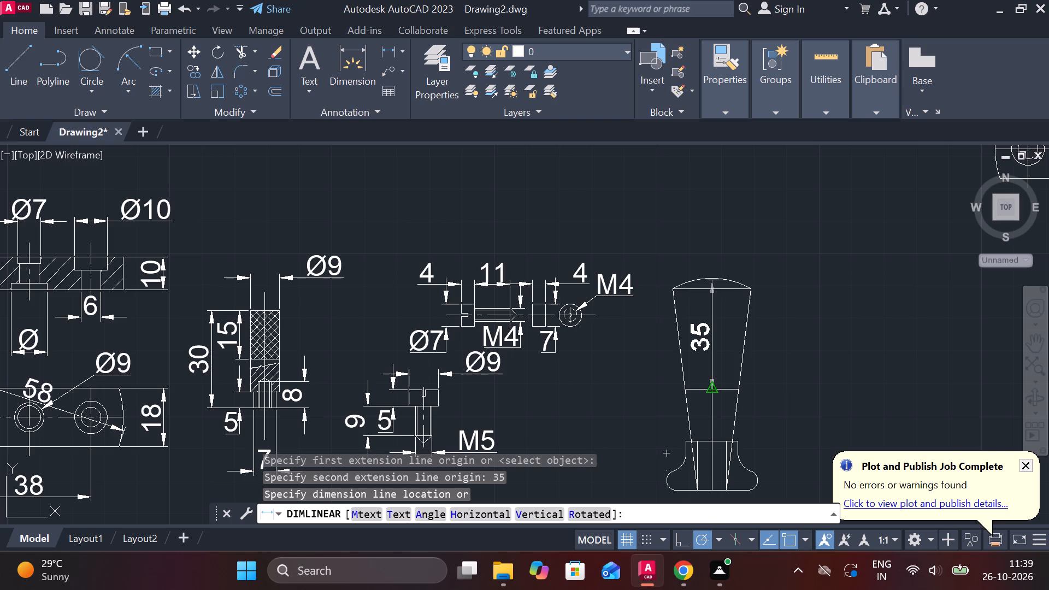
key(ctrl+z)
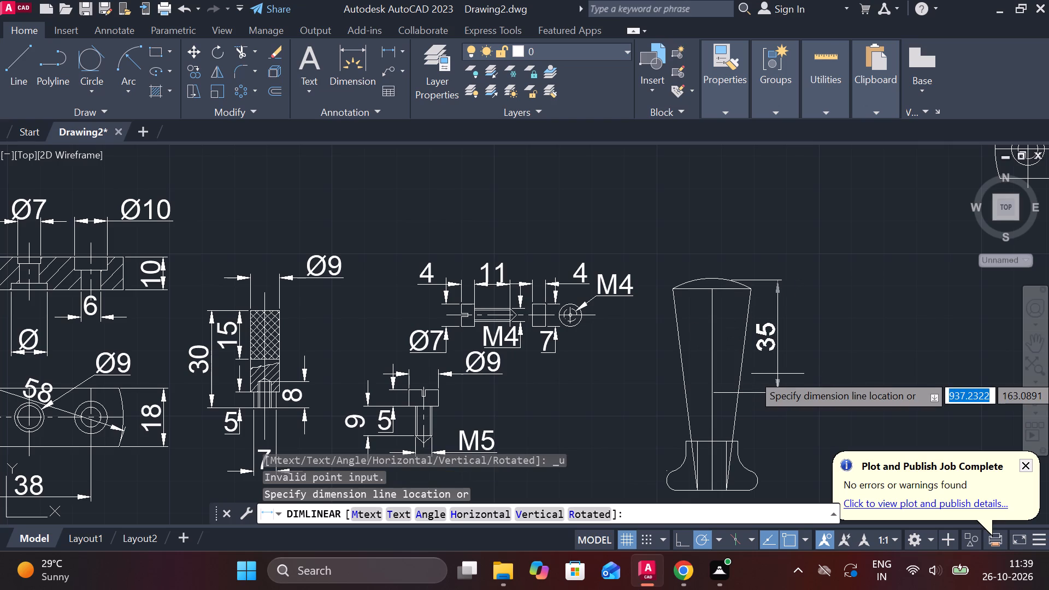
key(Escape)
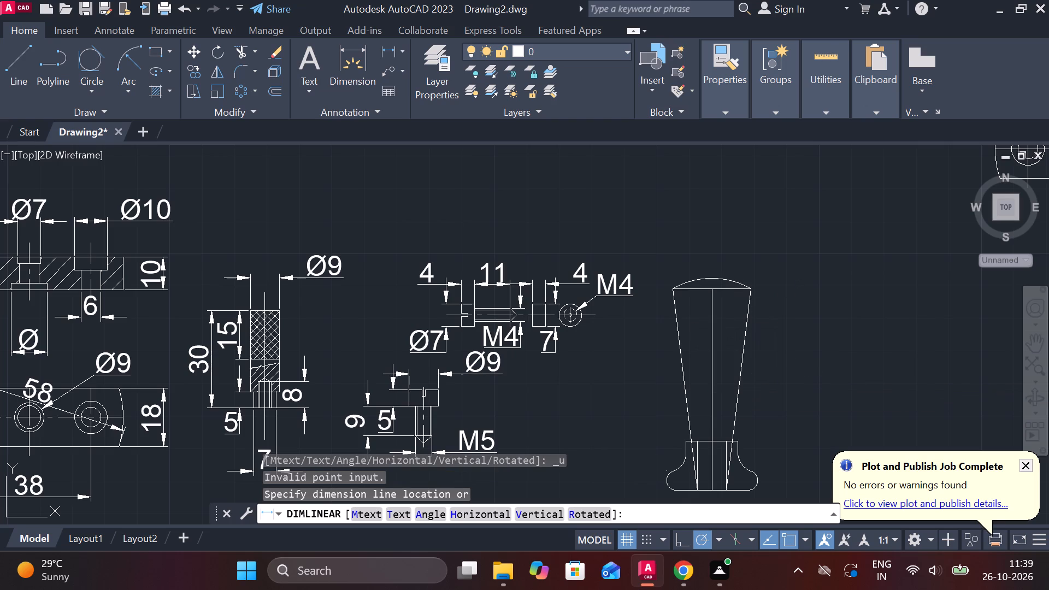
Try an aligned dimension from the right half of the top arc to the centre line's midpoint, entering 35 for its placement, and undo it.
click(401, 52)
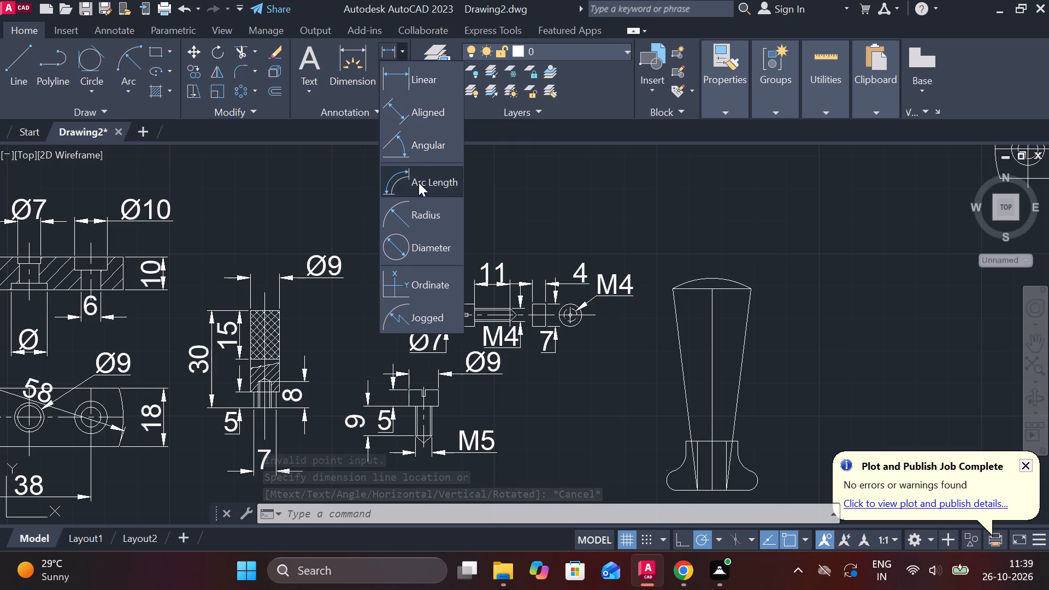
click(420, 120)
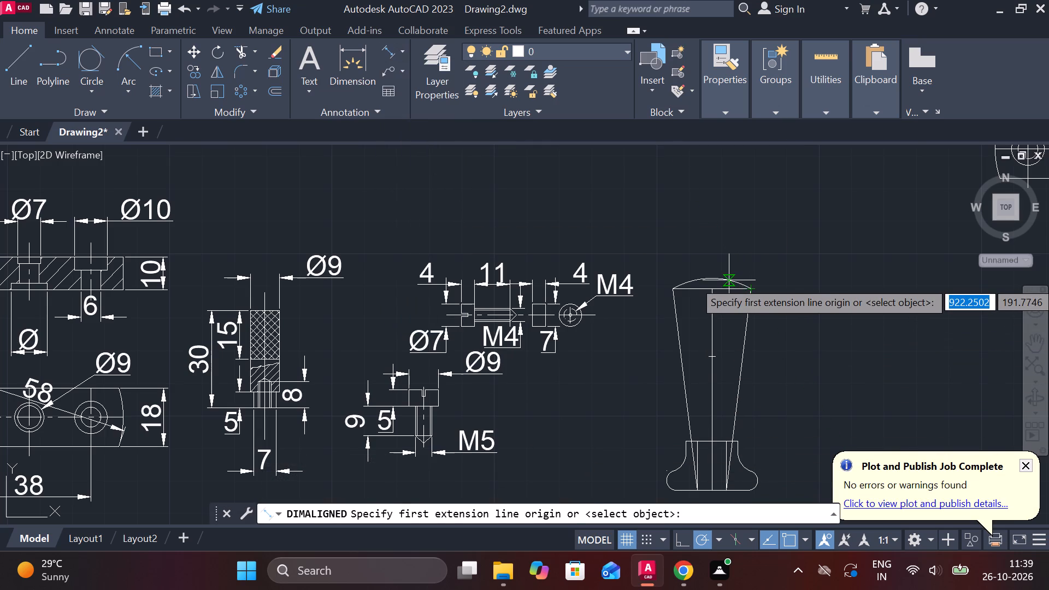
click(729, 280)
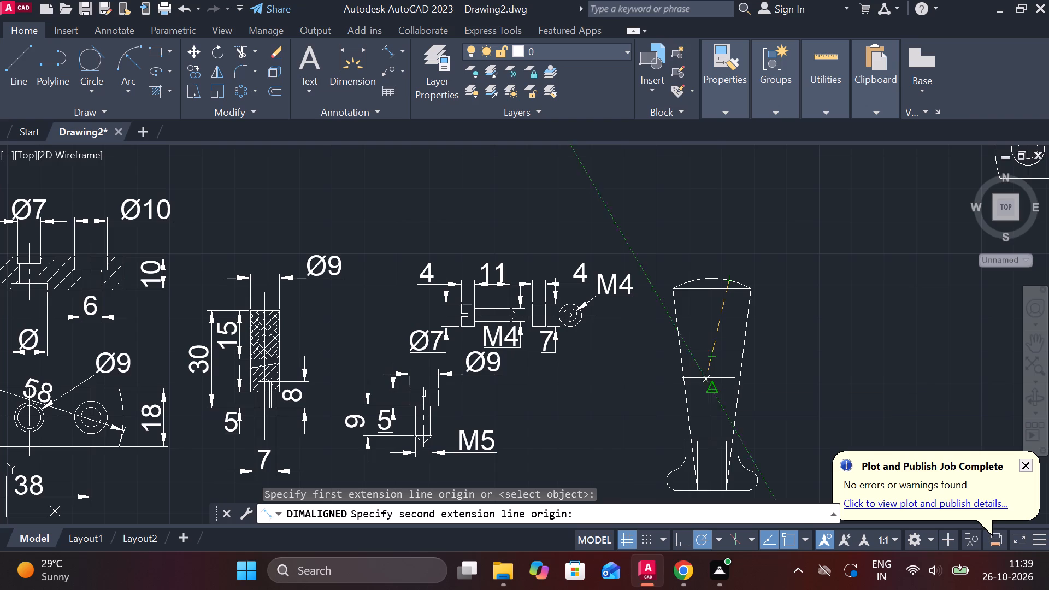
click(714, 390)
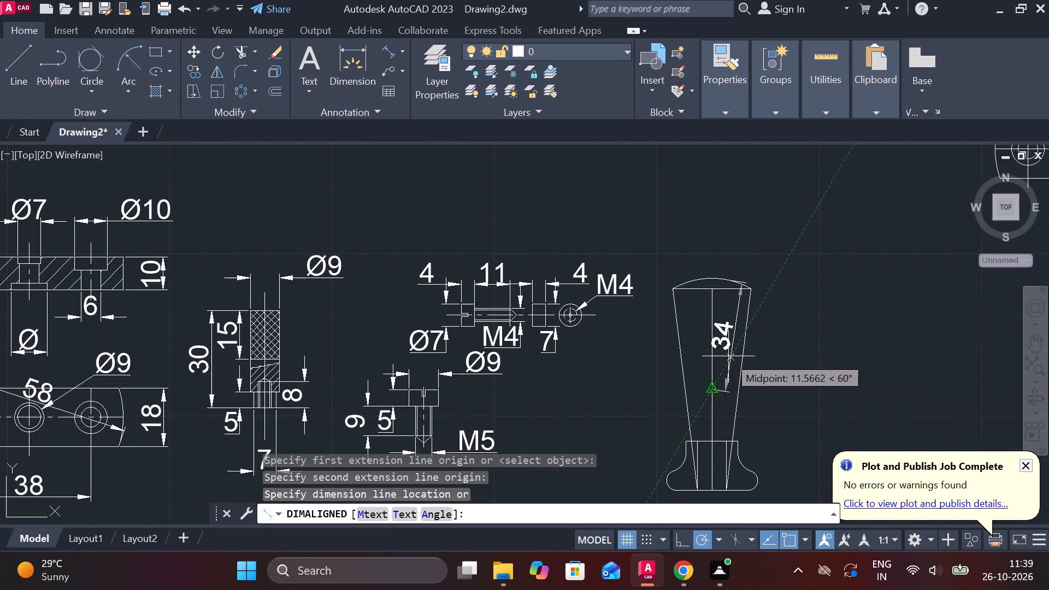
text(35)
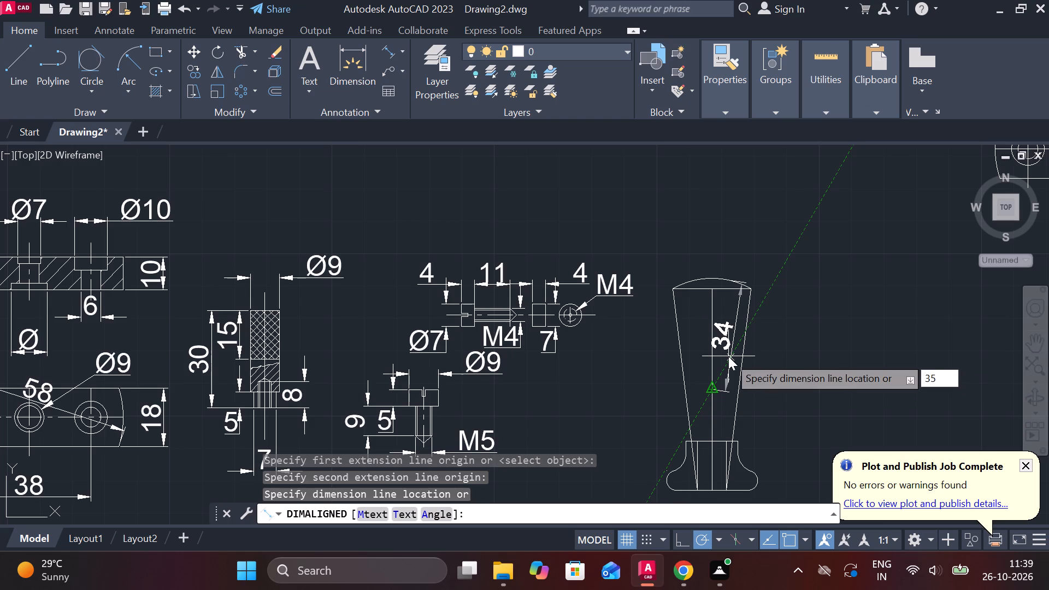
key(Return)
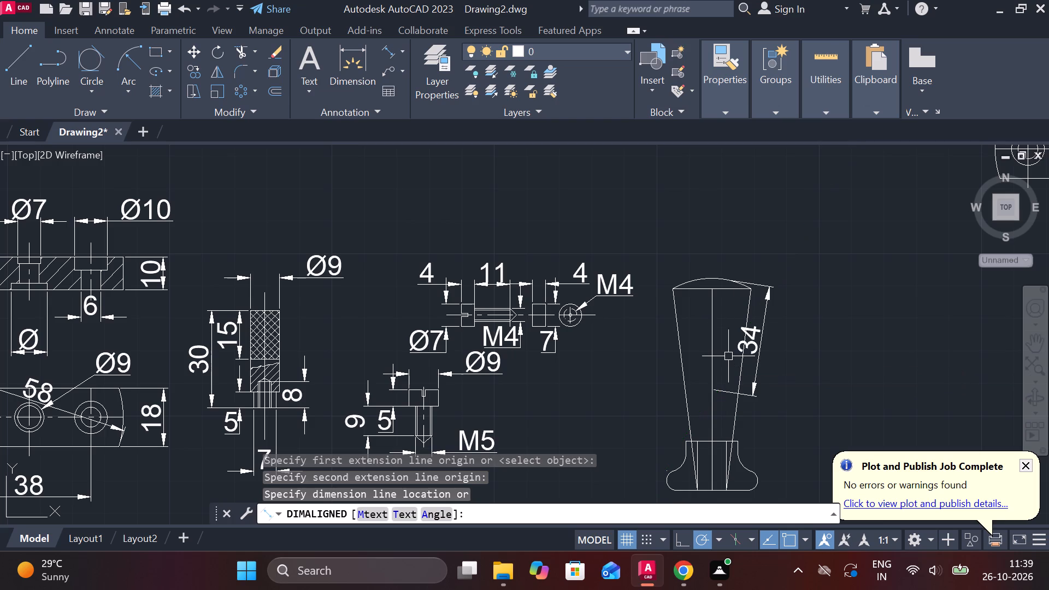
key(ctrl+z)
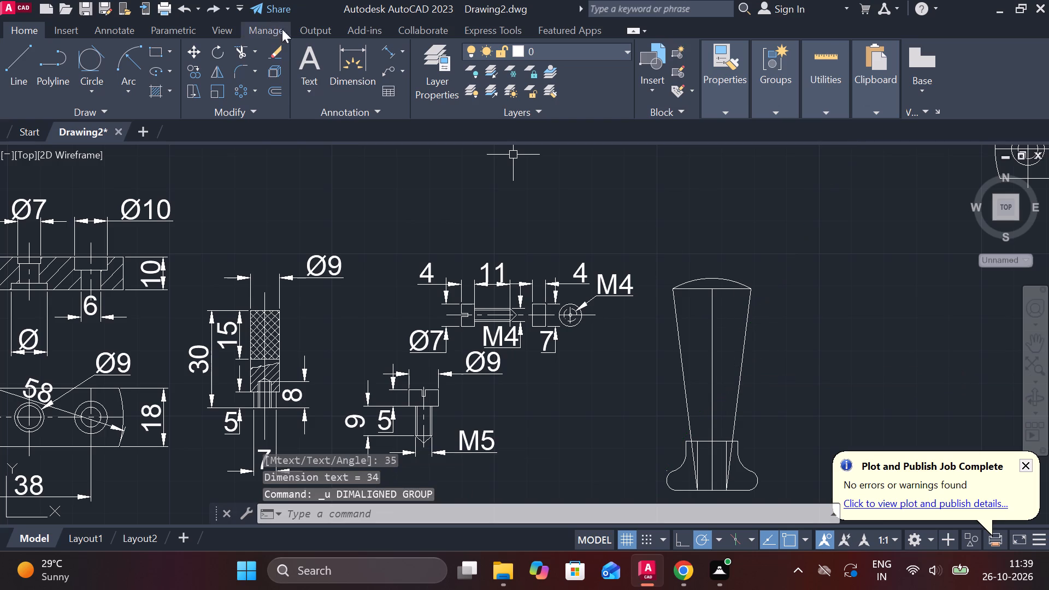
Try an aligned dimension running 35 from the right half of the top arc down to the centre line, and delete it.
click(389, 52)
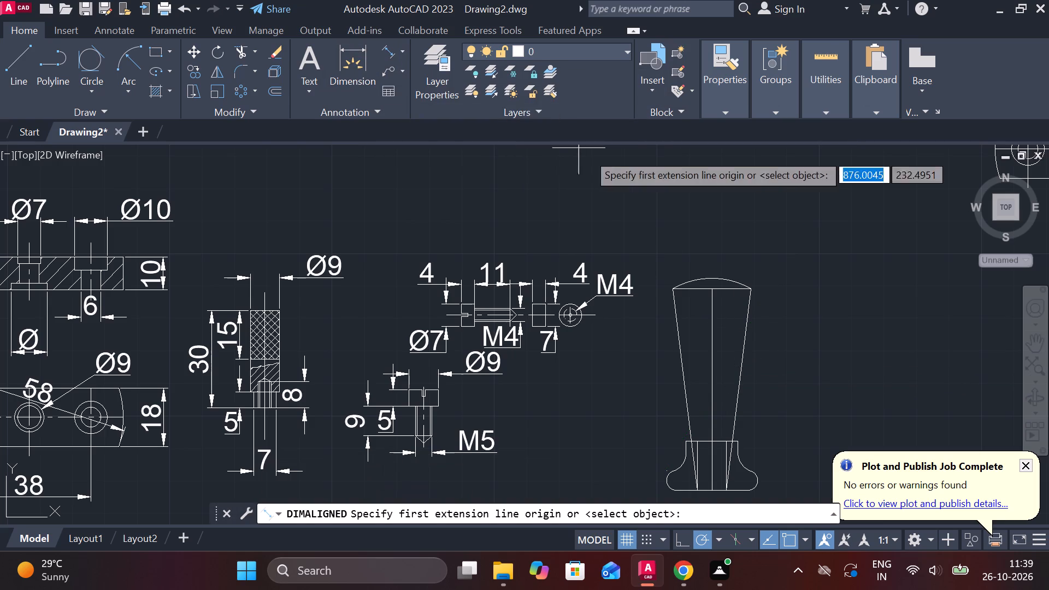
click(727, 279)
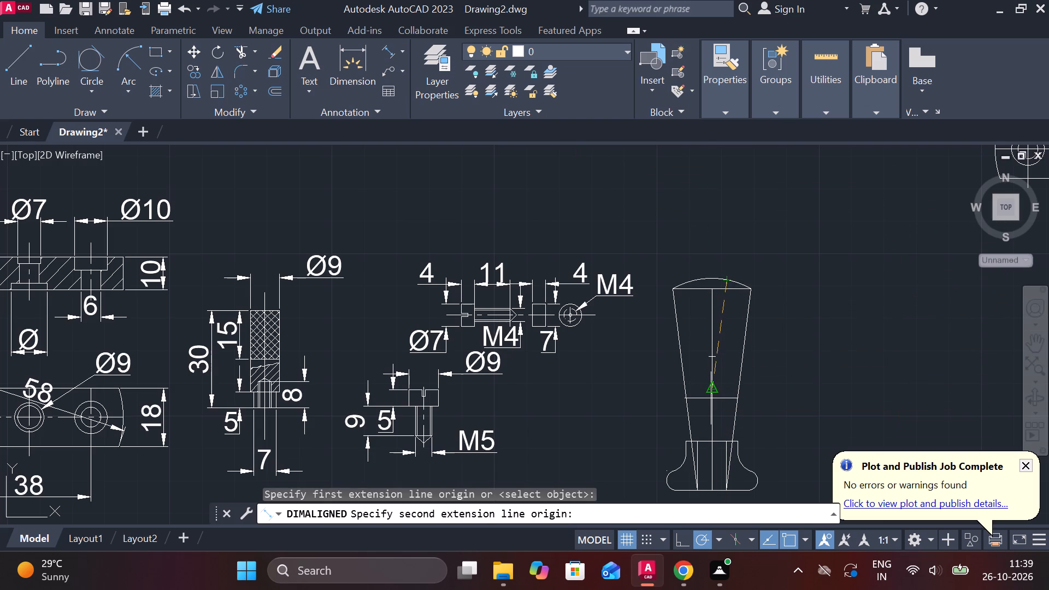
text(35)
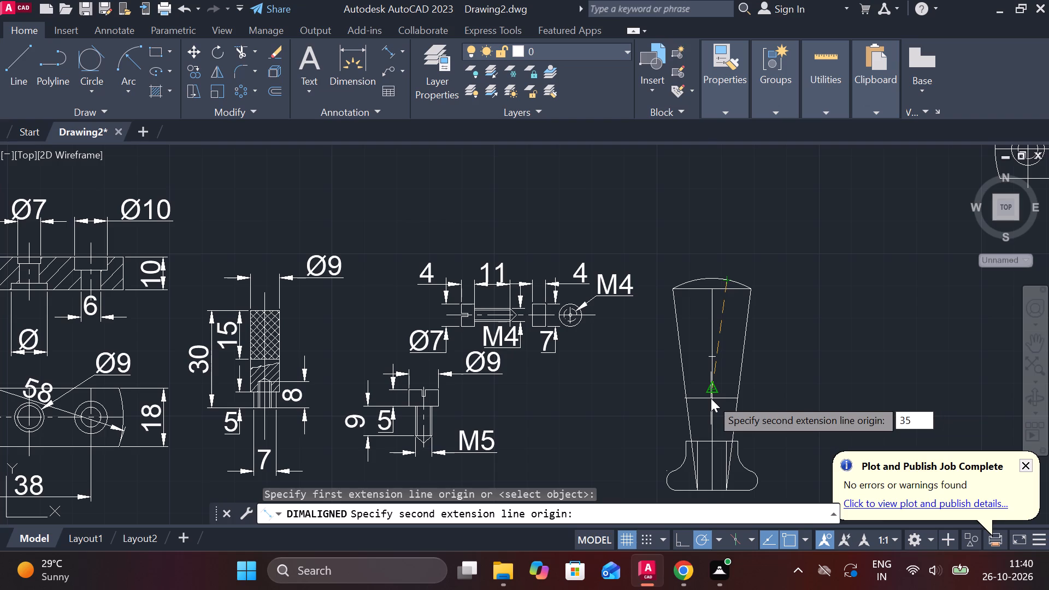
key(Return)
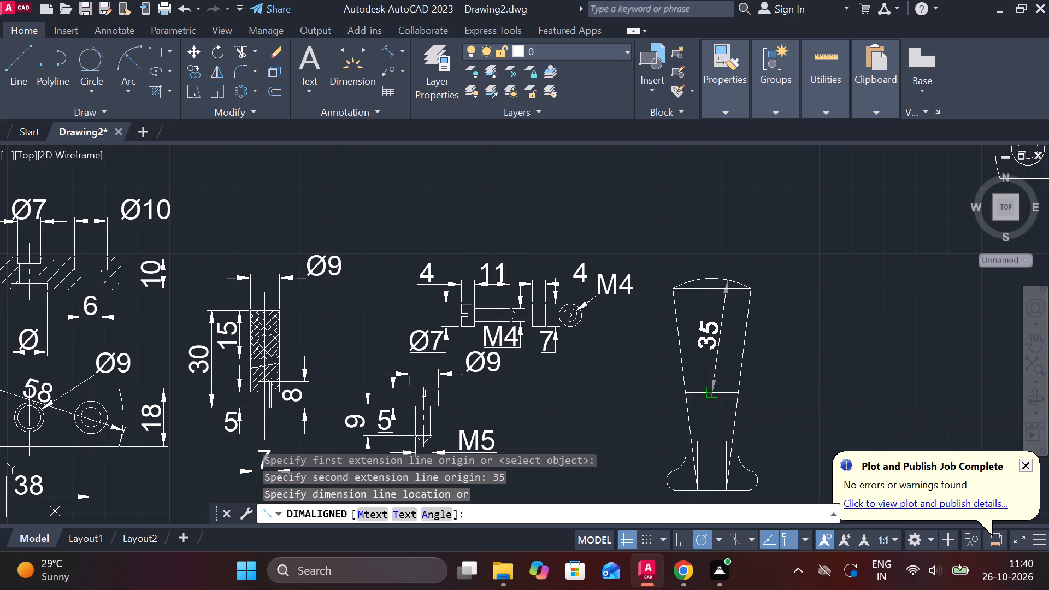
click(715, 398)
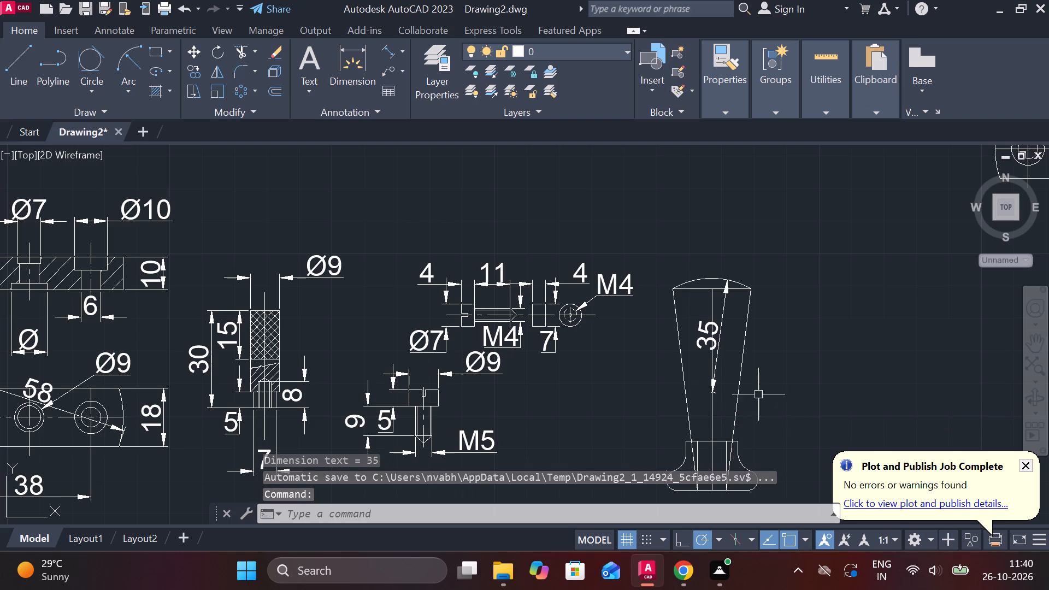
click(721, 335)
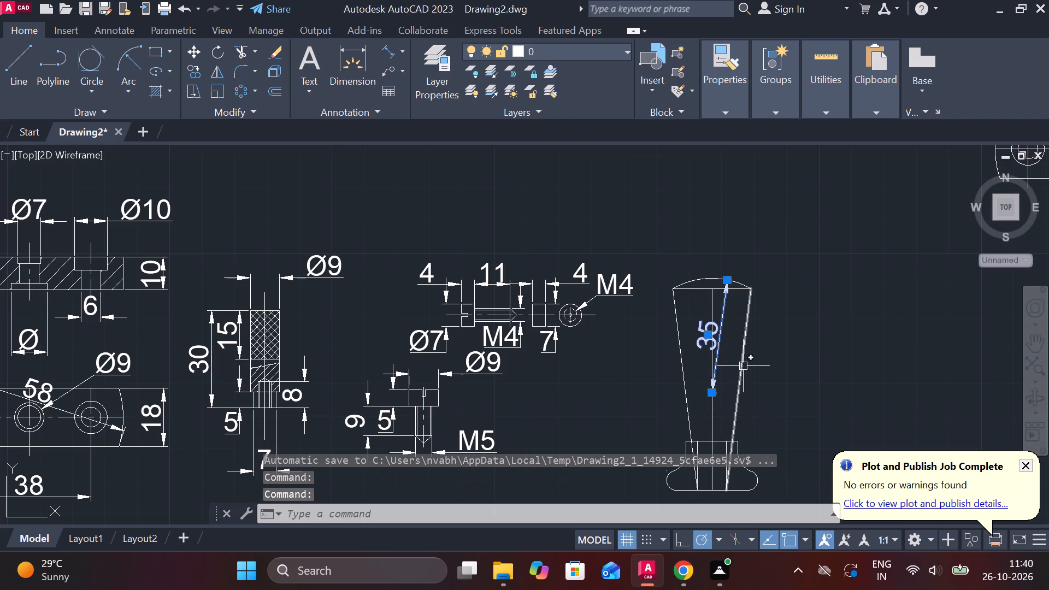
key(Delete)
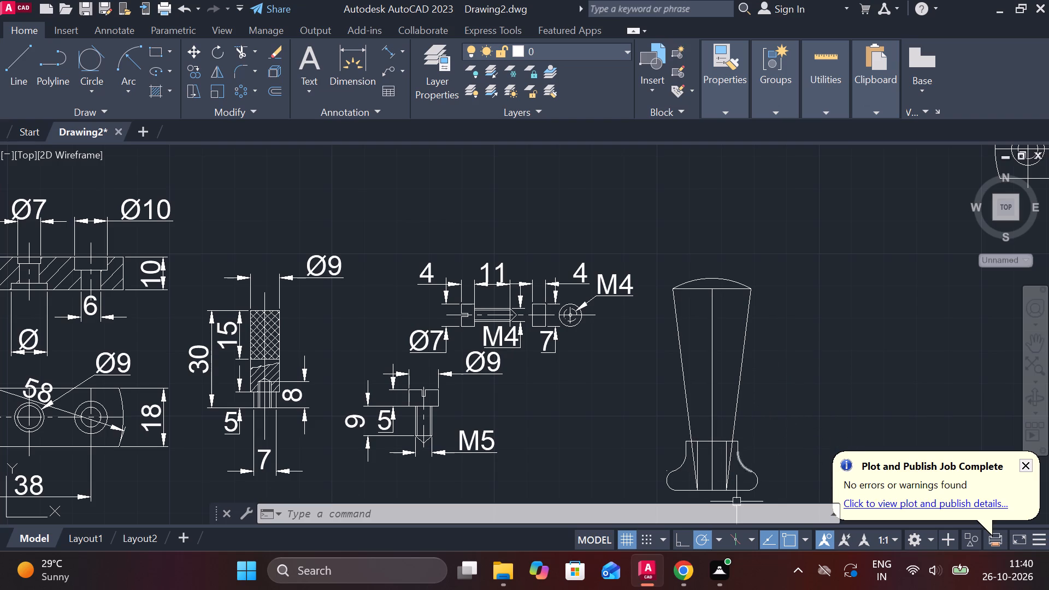
Delete the two slanted side lines of the tapered upper body.
scroll(802, 433, down, 2)
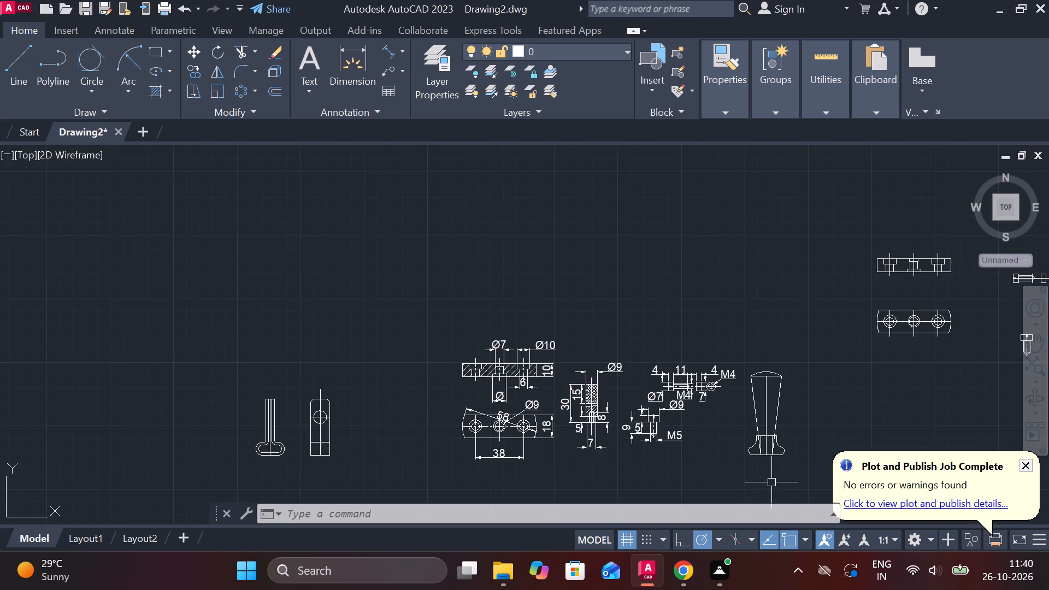
scroll(769, 479, up, 4)
scroll(768, 477, down, 3)
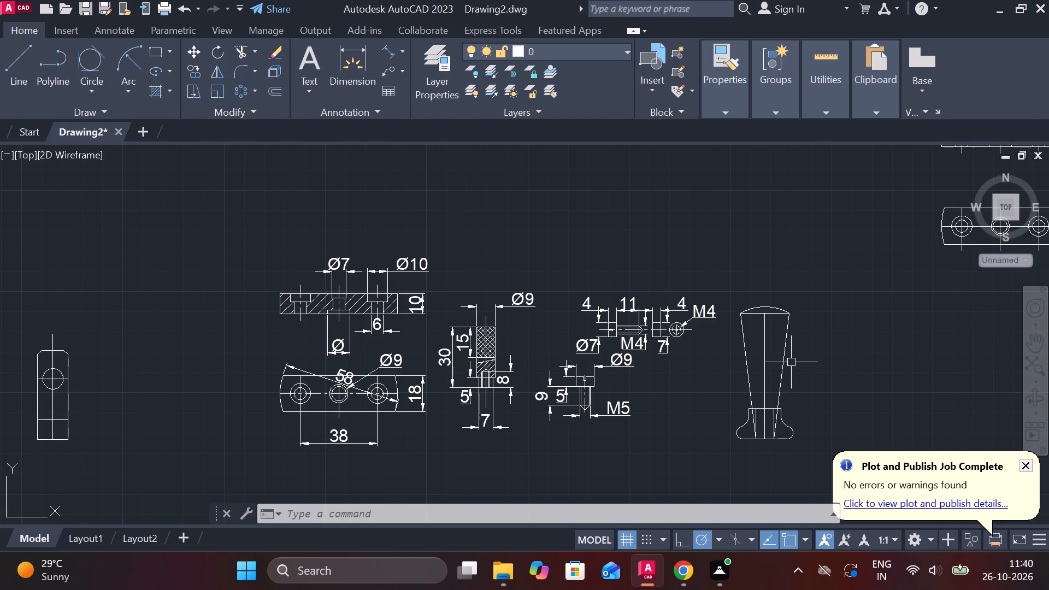
click(785, 350)
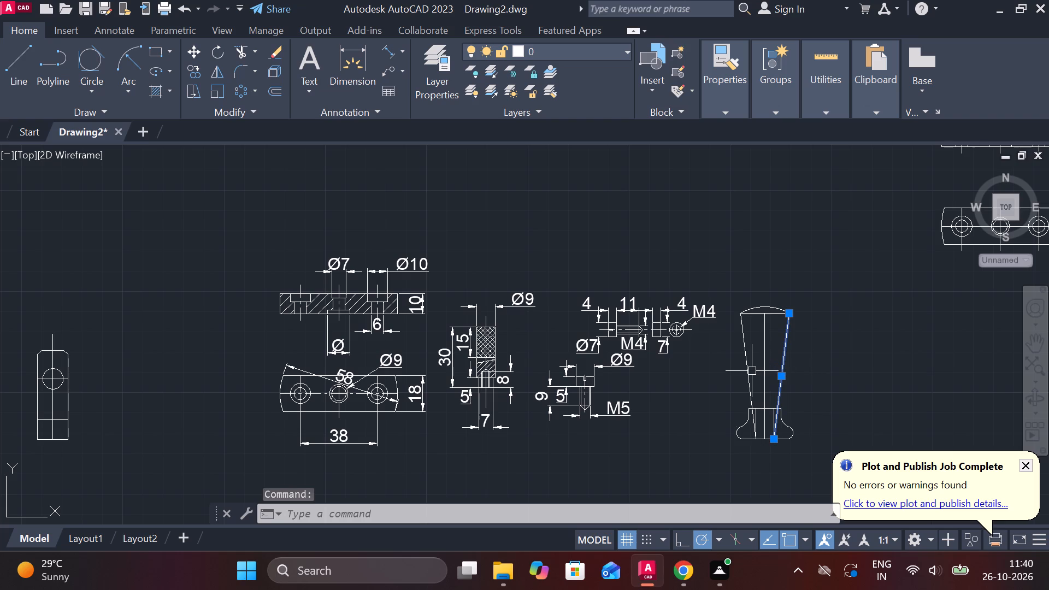
click(749, 372)
key(Delete)
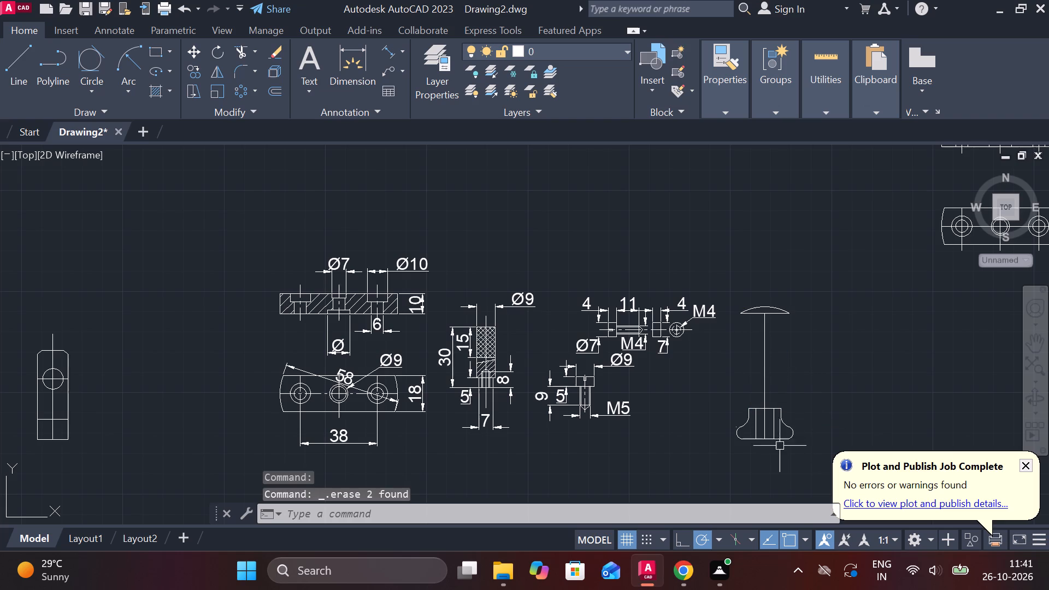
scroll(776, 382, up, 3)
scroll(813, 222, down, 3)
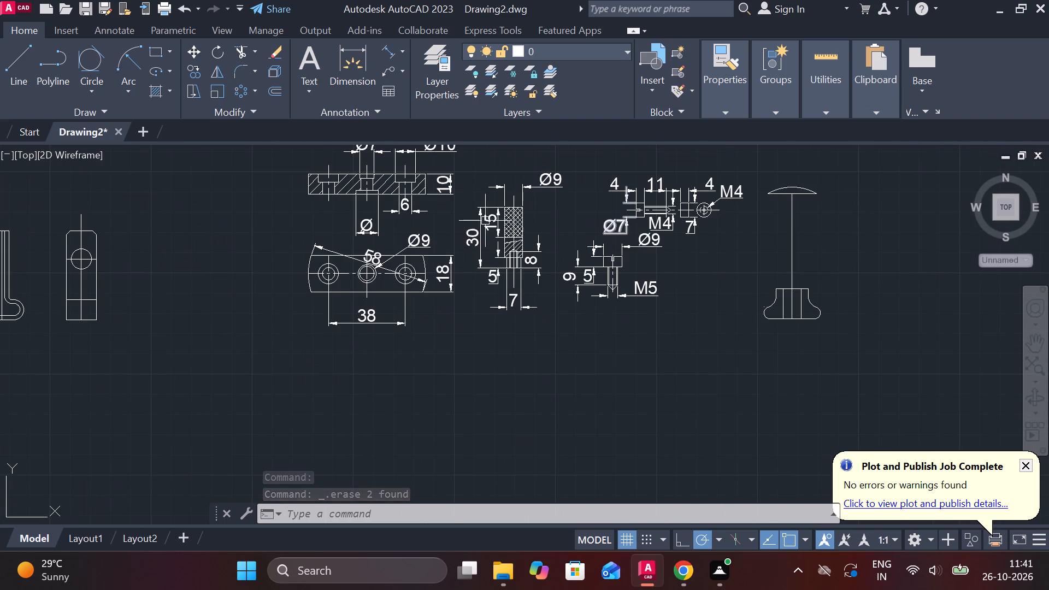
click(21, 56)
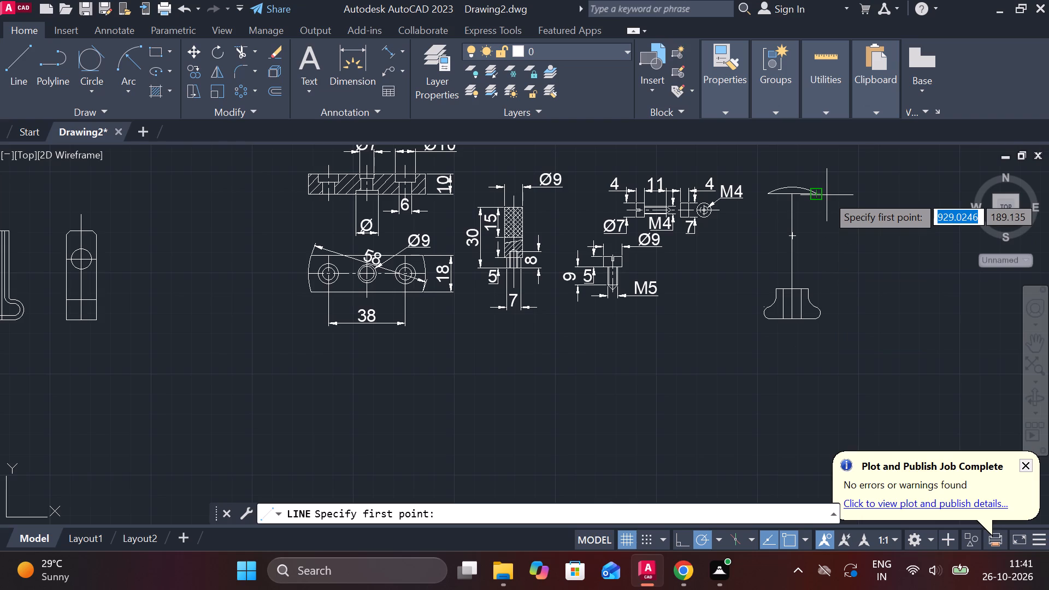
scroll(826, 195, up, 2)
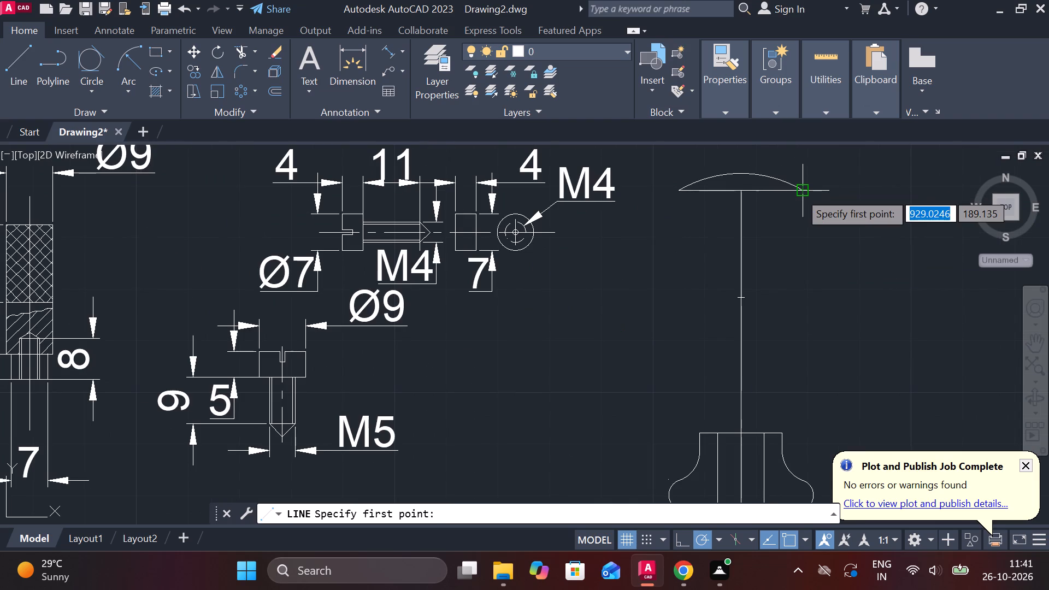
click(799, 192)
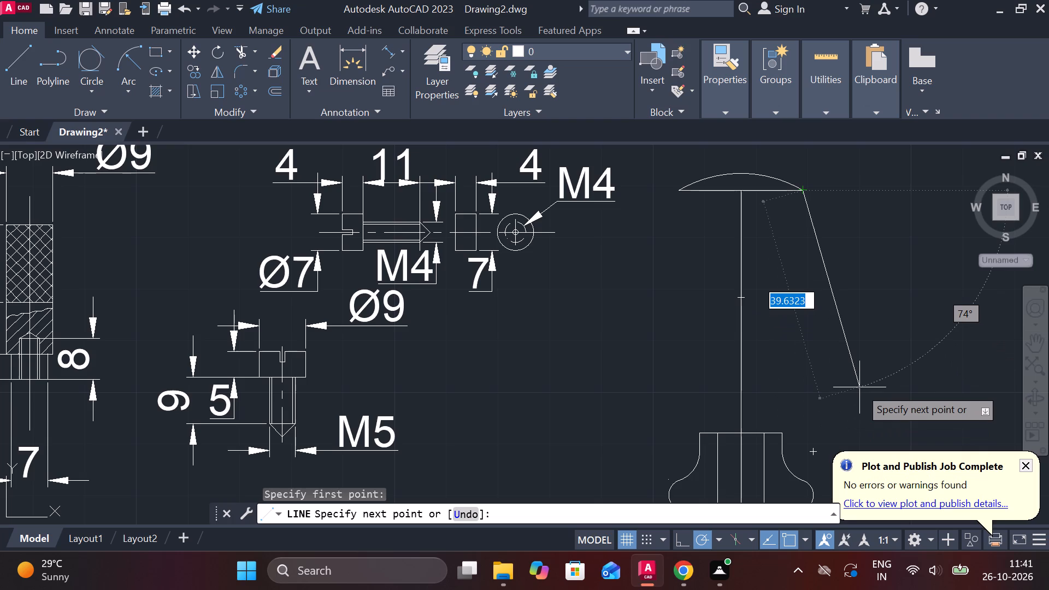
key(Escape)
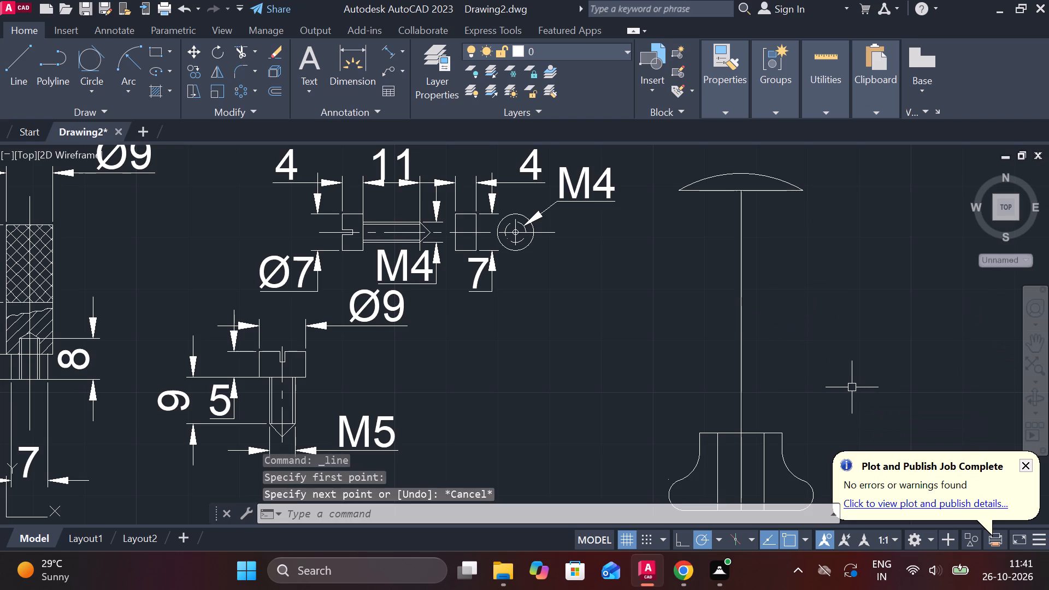
Stretch the lower end of the block's right outer vertical line down to the flange's bottom line.
scroll(783, 451, up, 4)
click(775, 414)
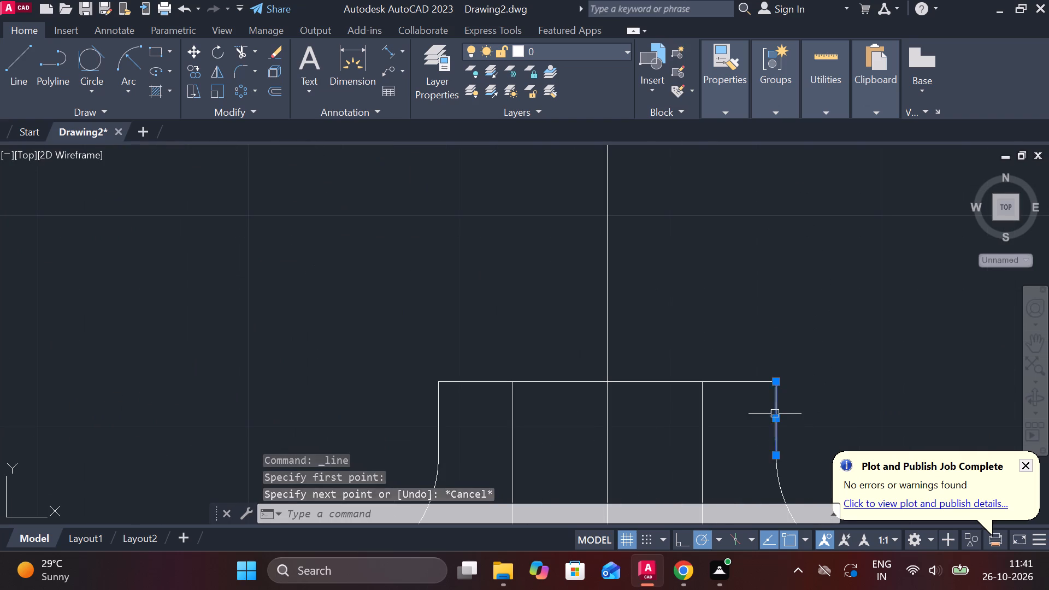
scroll(781, 459, down, 3)
scroll(797, 510, up, 2)
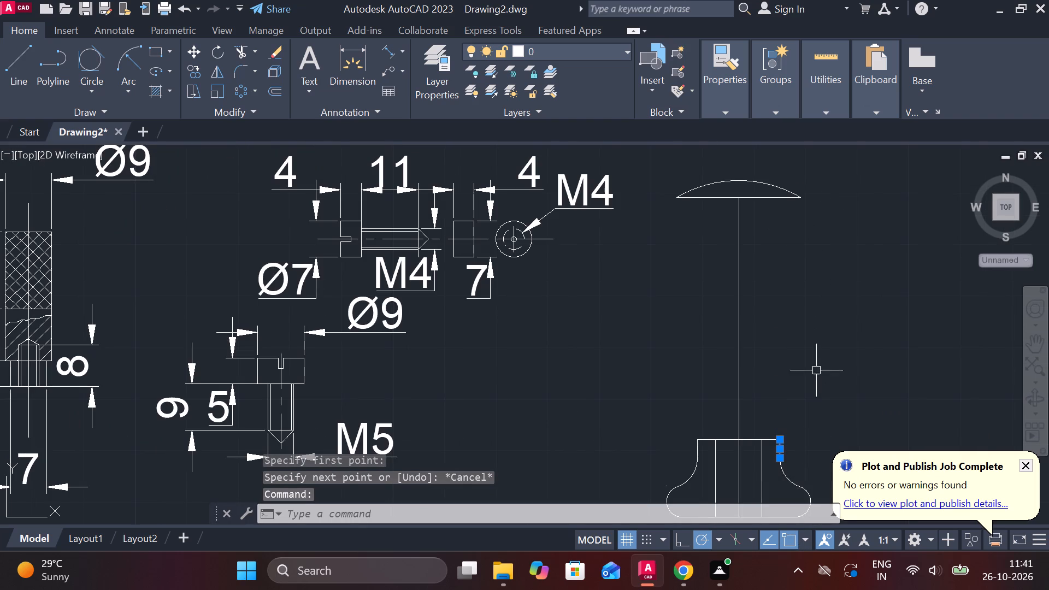
scroll(817, 362, down, 3)
scroll(812, 447, up, 4)
scroll(814, 276, down, 3)
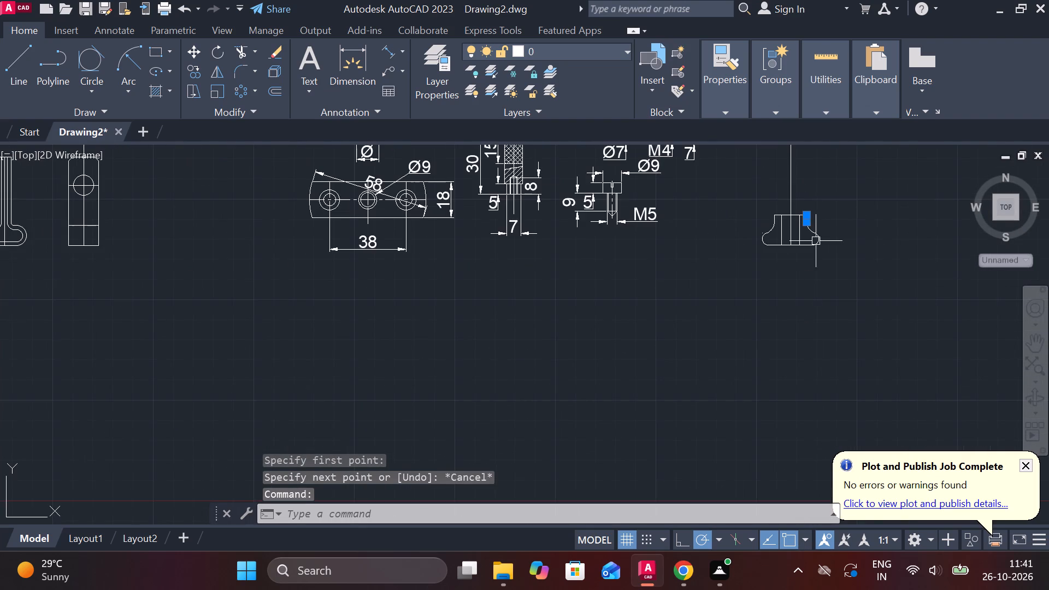
scroll(823, 203, up, 3)
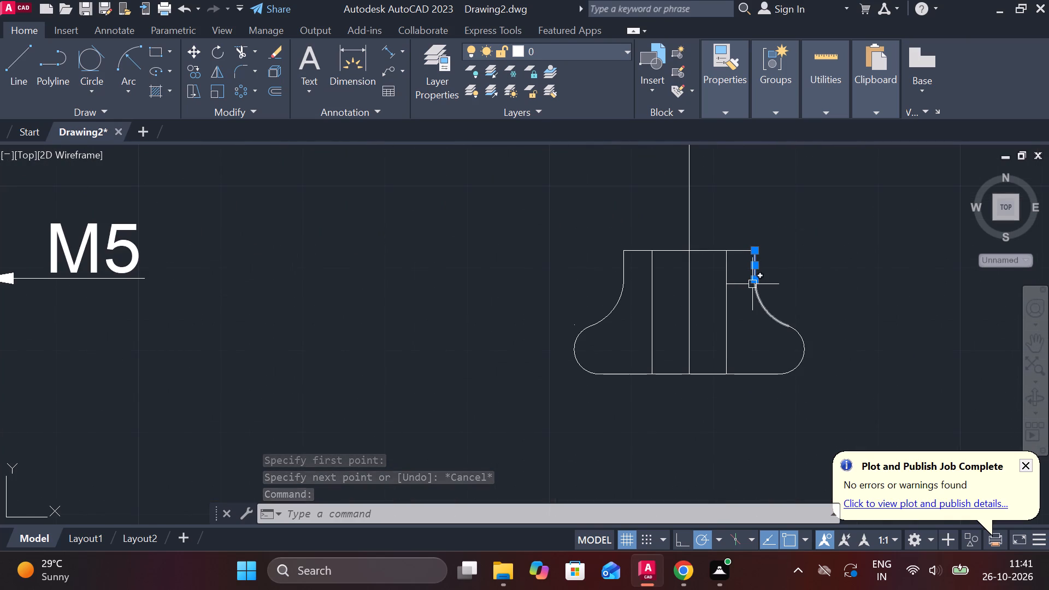
click(752, 281)
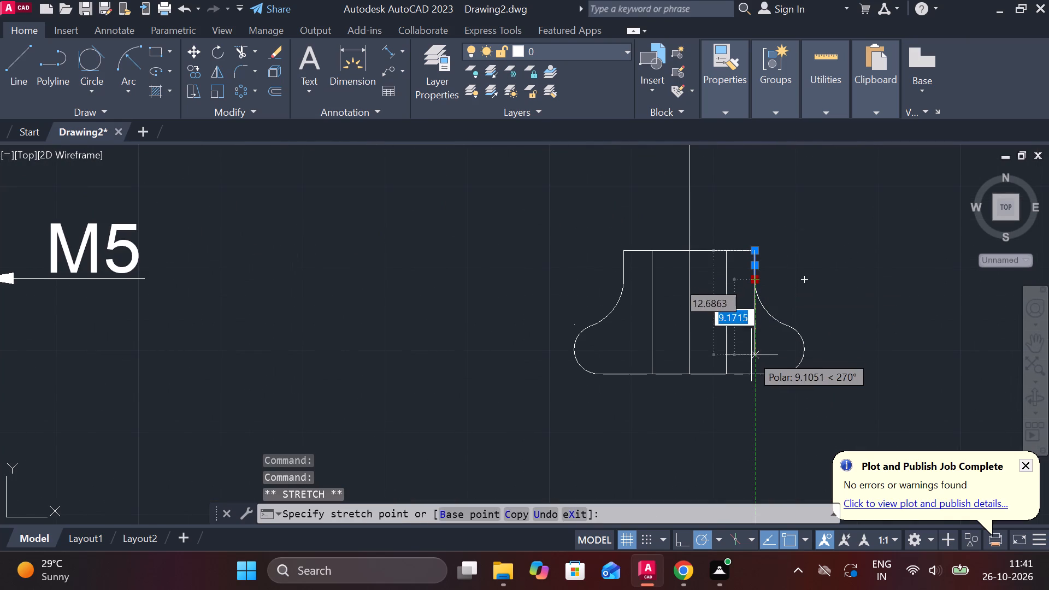
click(752, 371)
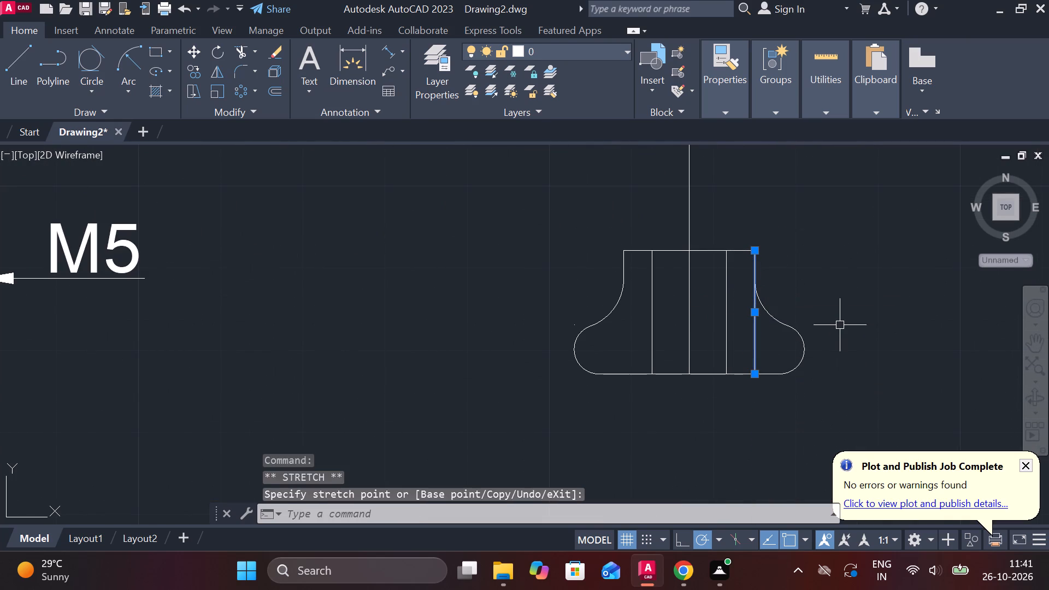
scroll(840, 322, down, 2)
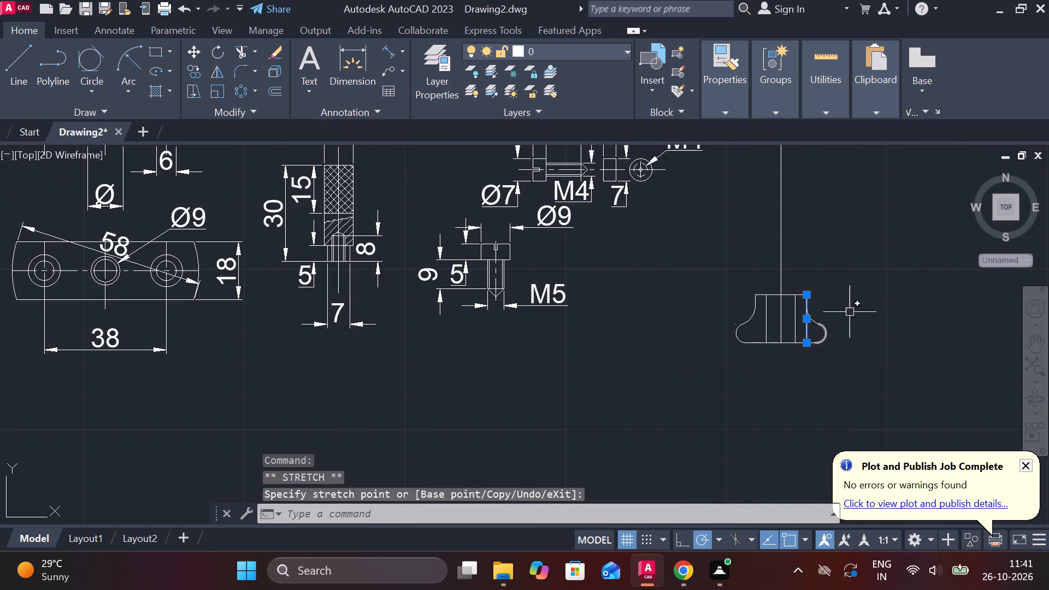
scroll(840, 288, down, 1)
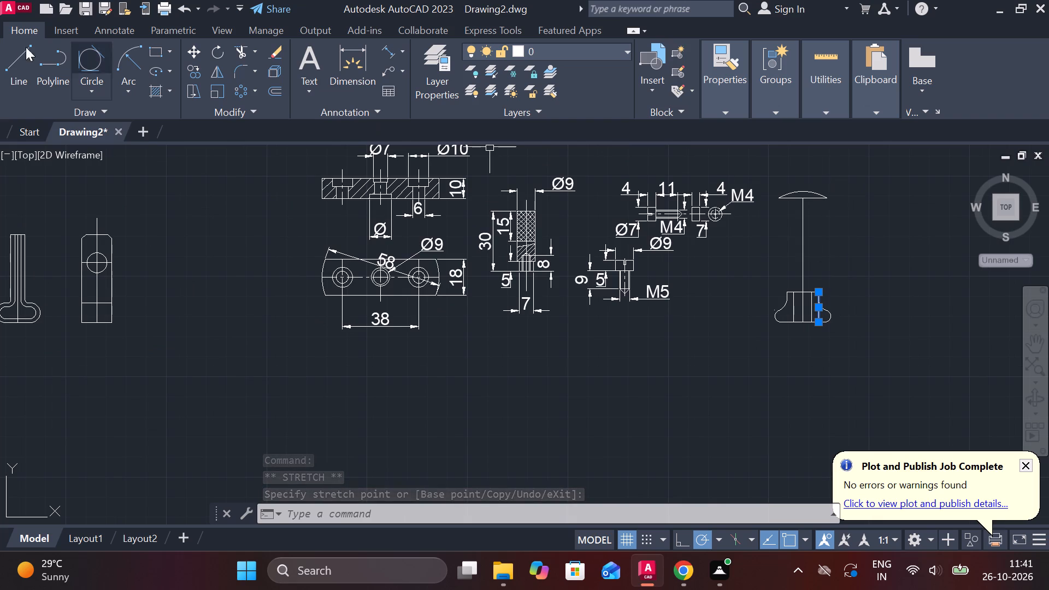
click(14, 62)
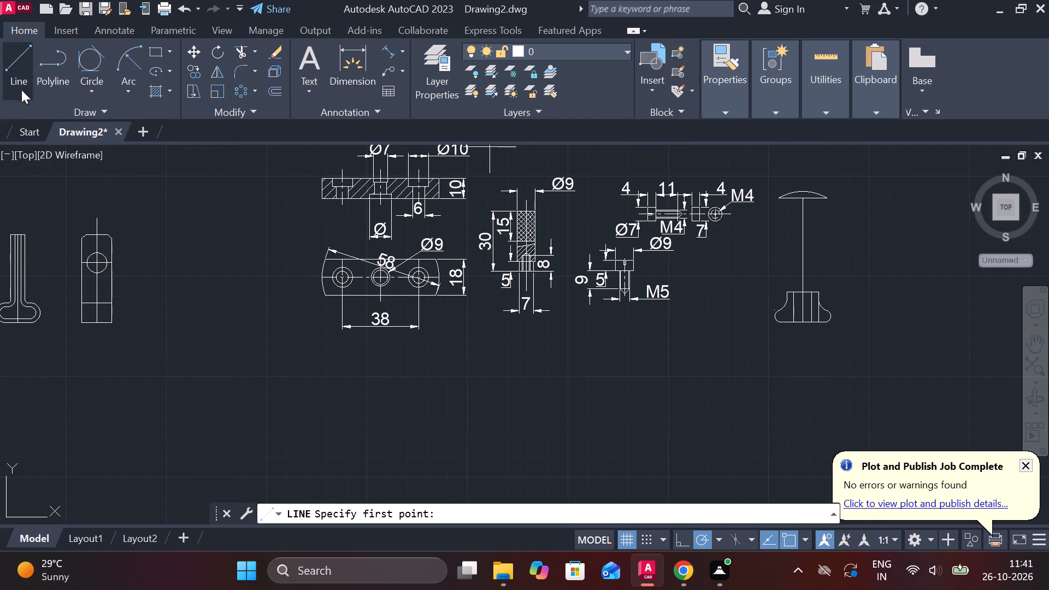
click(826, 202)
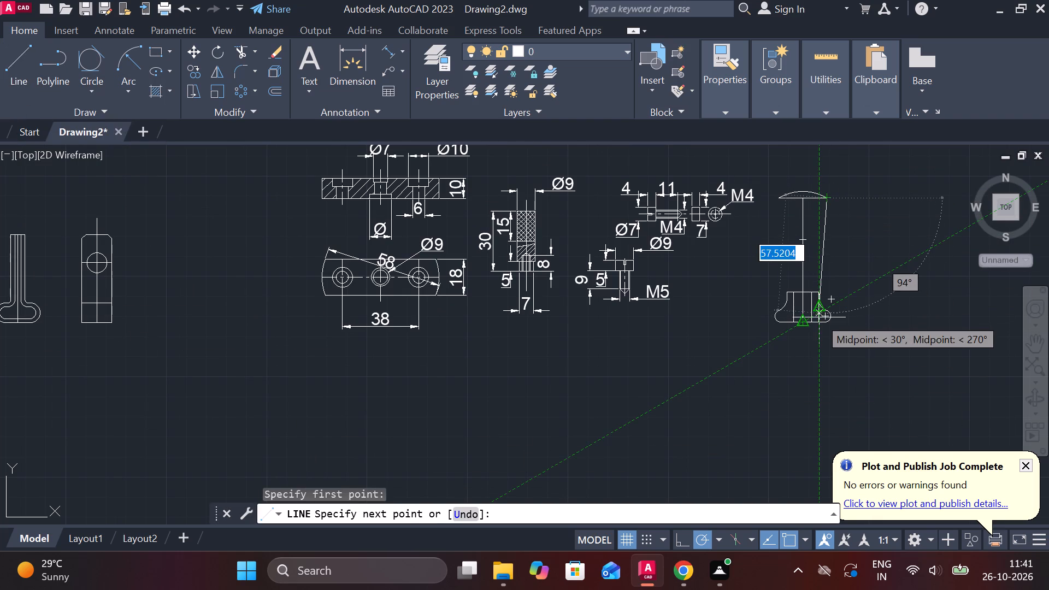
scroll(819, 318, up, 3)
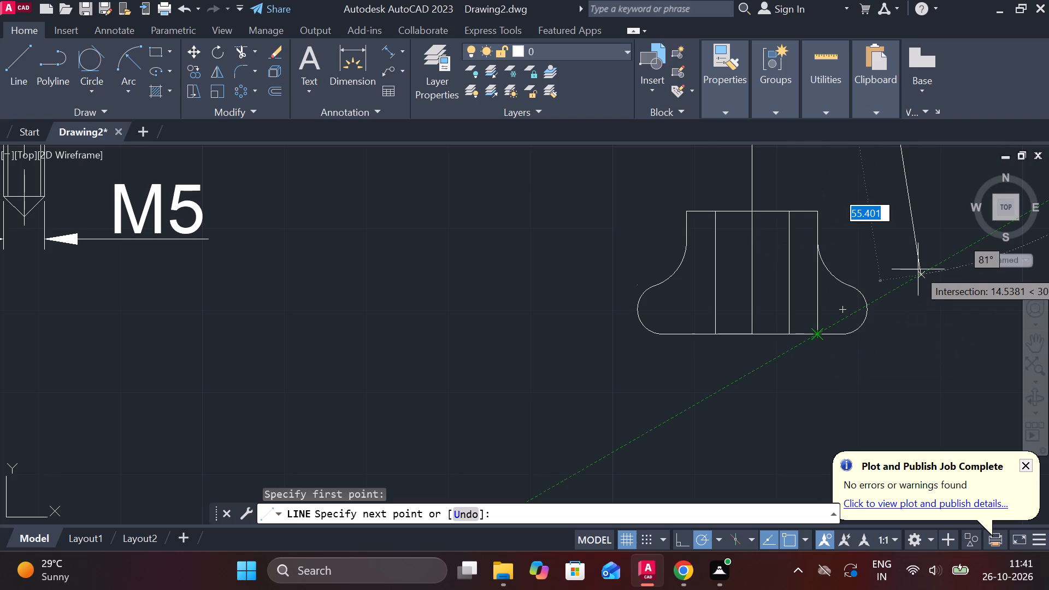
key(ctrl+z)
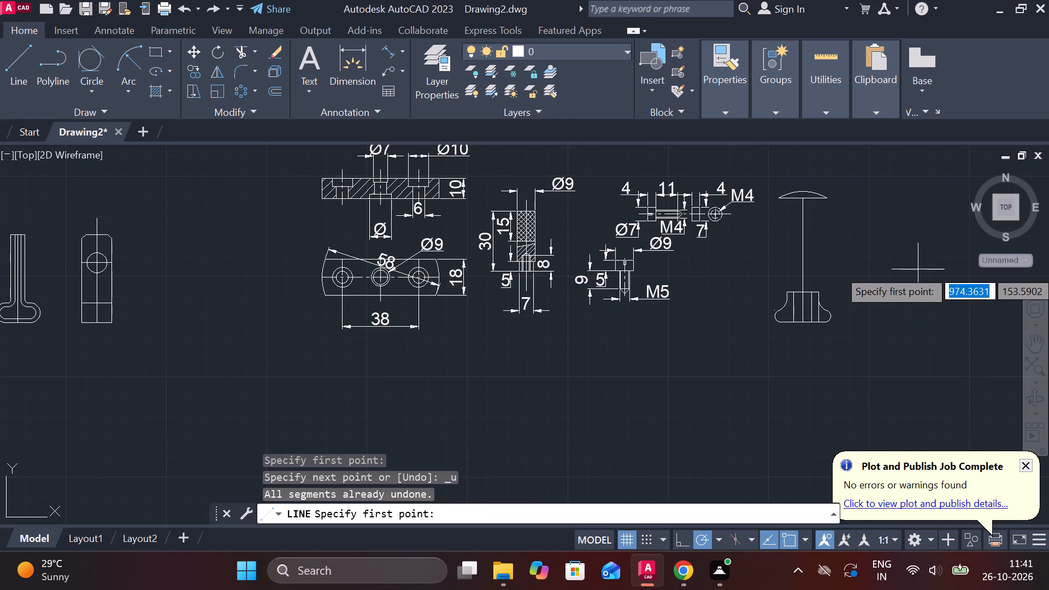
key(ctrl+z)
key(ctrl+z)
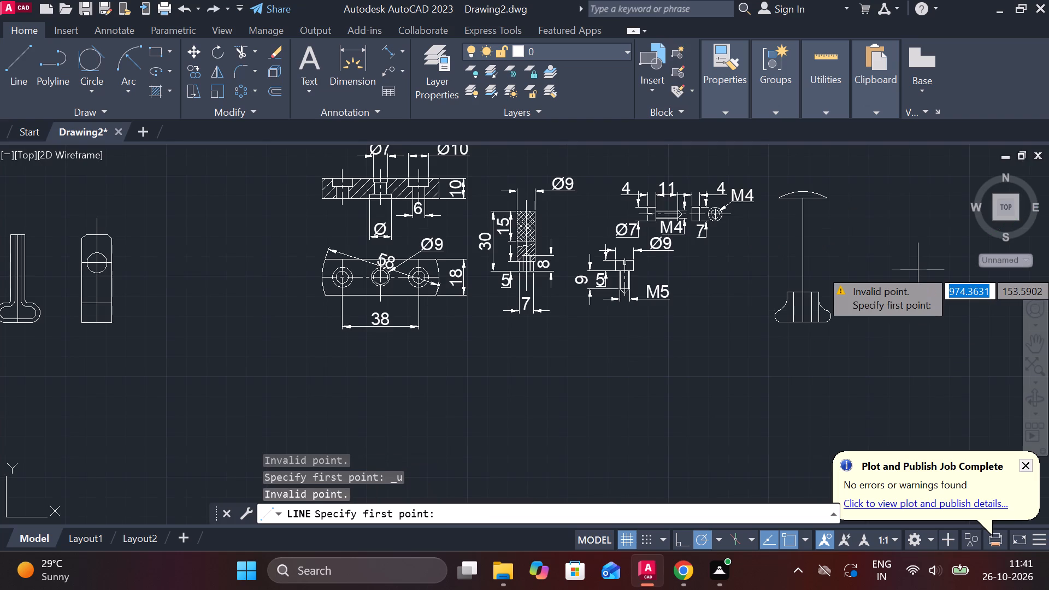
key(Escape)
Undo the stretch of the block's right outer vertical line and the drawing of that line.
key(ctrl+z)
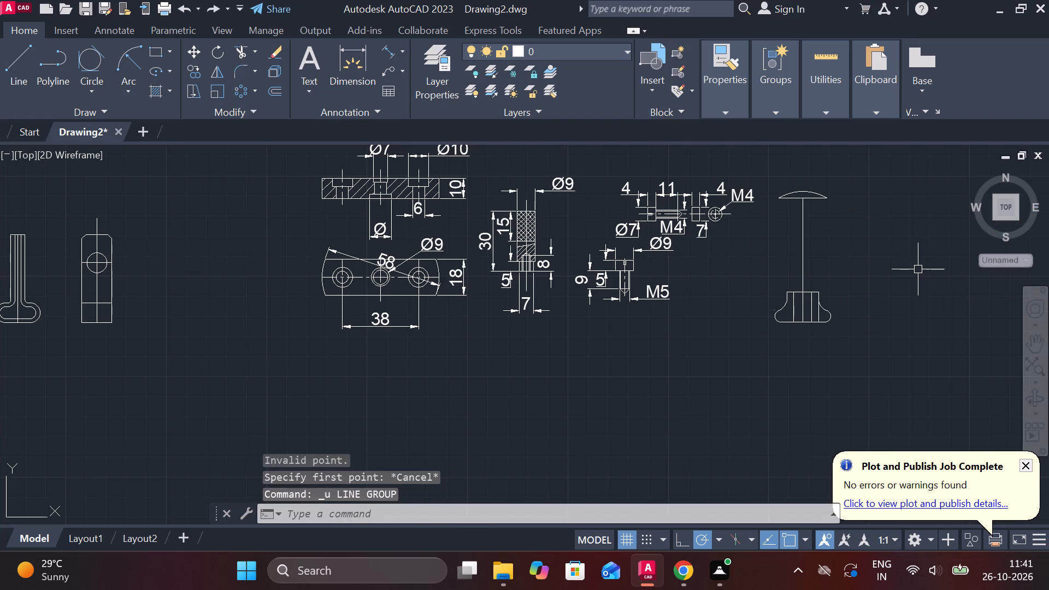
key(ctrl+z)
key(ctrl+z)
key(ctrl+z)
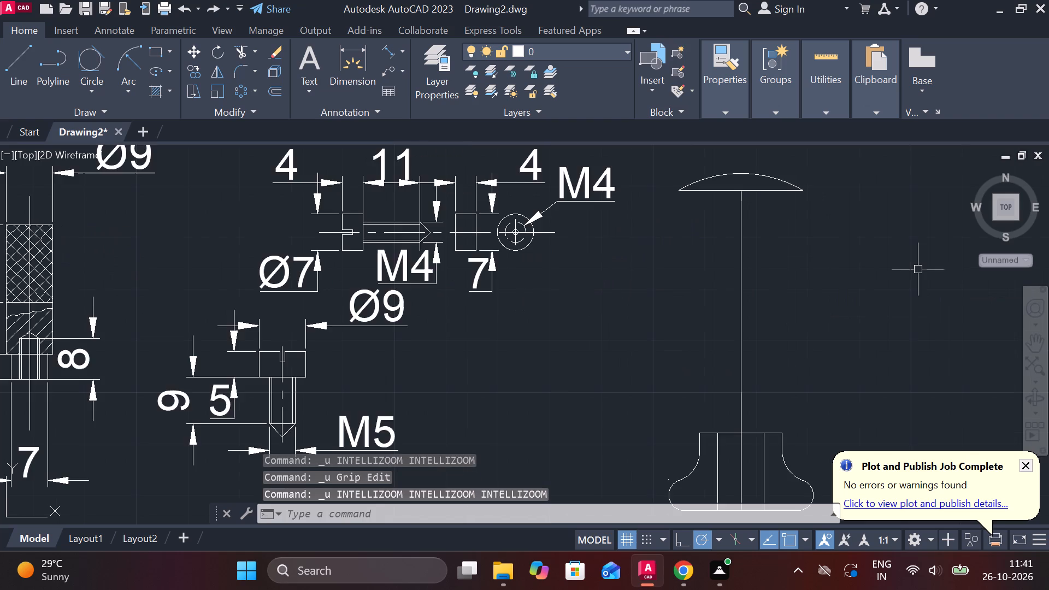
key(ctrl+z)
key(ctrl+z)
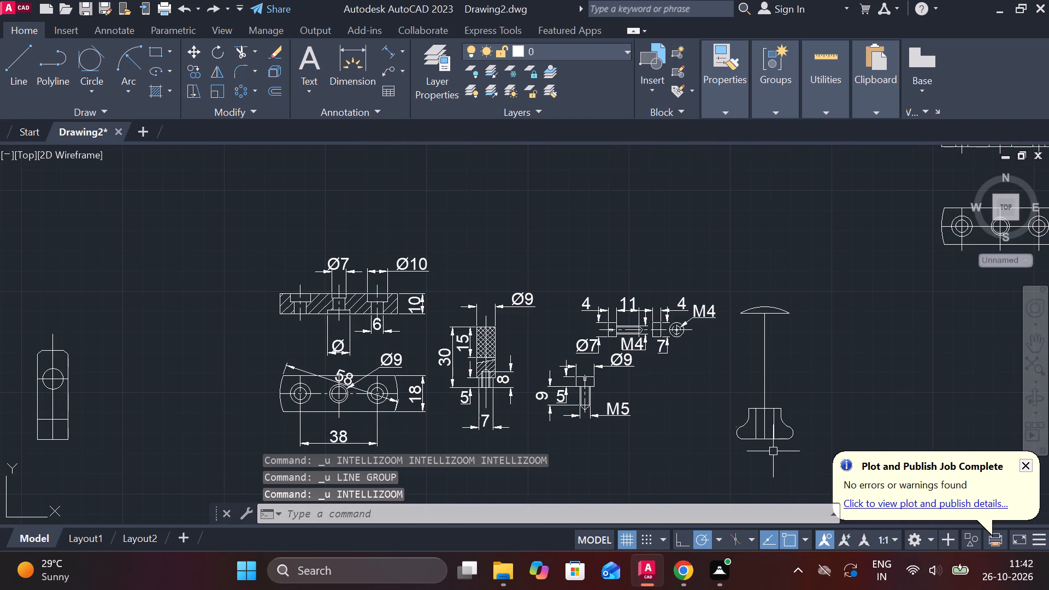
Draw a slanted line from 8 right of the centre line on the flange's bottom edge up to the top arc's right end.
scroll(773, 450, up, 3)
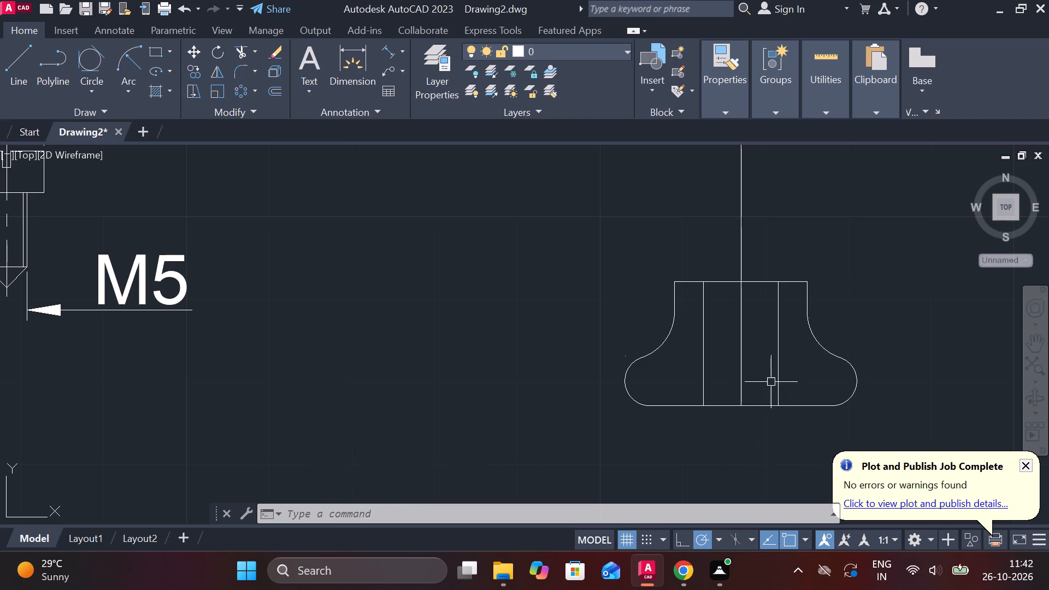
click(10, 65)
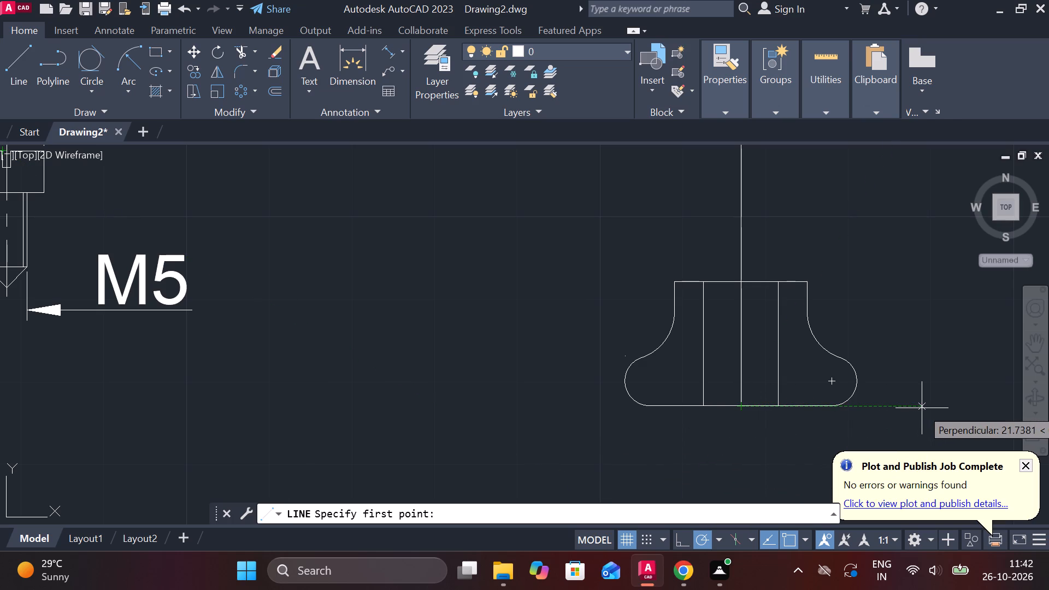
key(8)
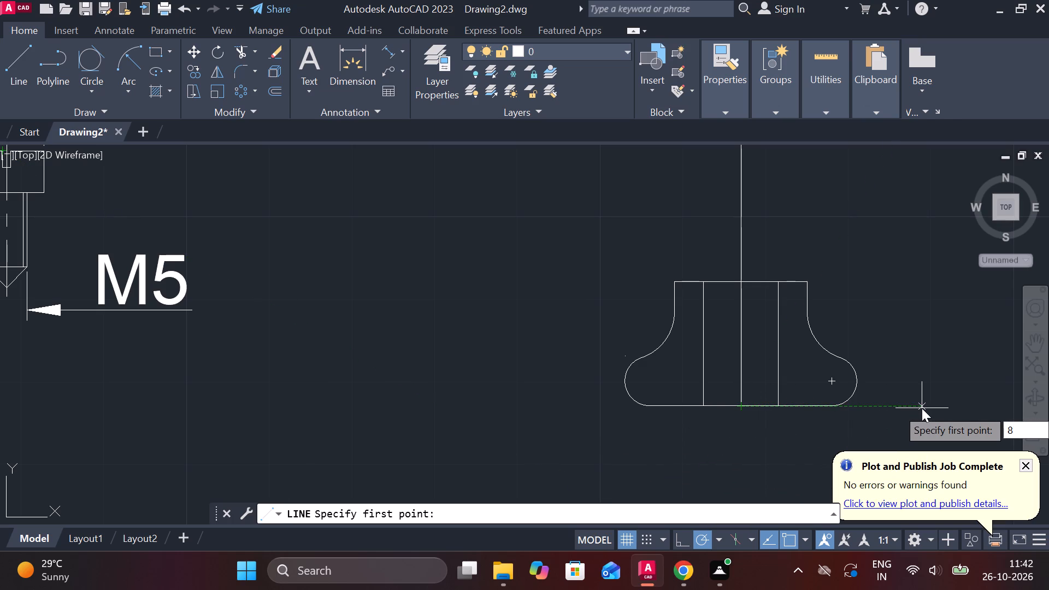
key(Return)
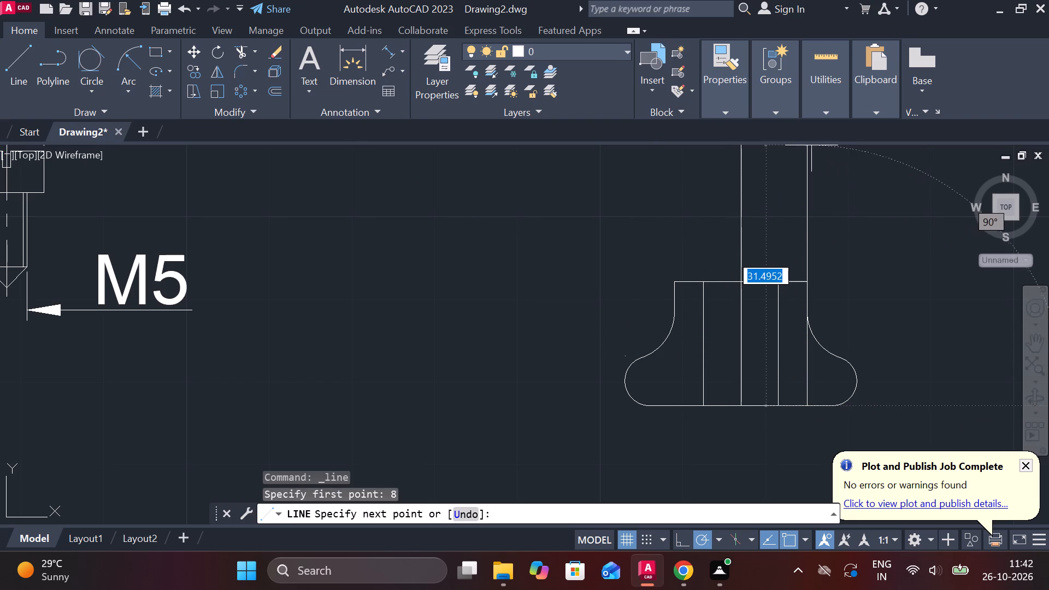
scroll(811, 130, down, 4)
scroll(482, 345, down, 3)
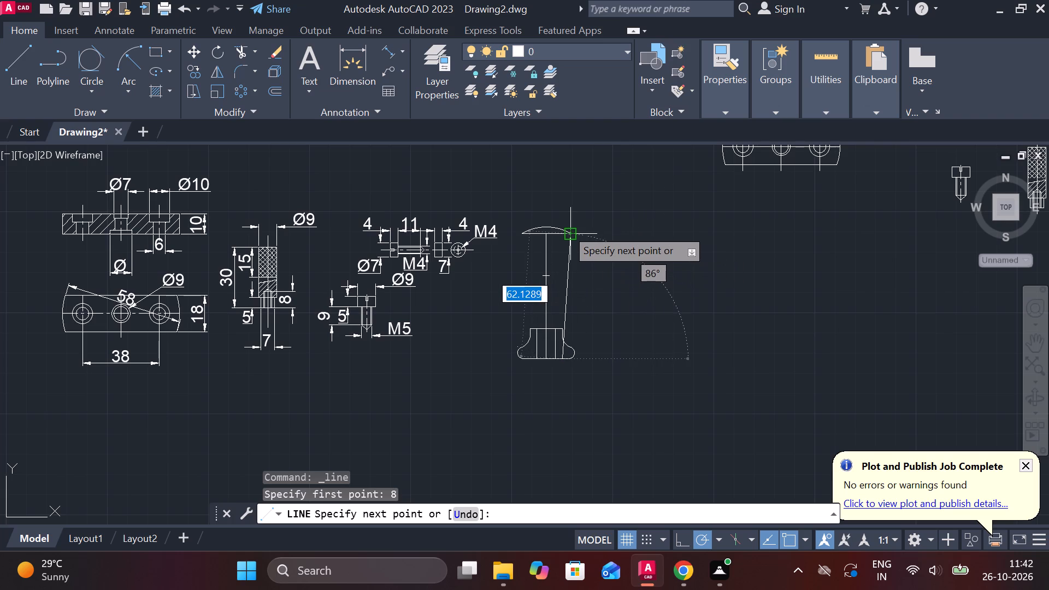
scroll(566, 228, up, 3)
scroll(566, 228, down, 1)
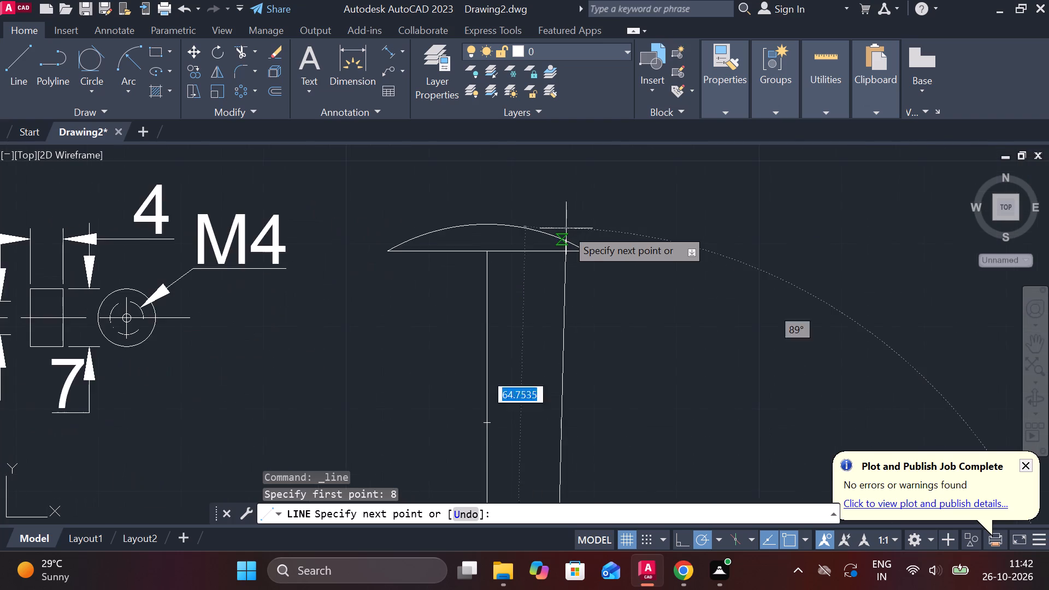
scroll(566, 228, down, 1)
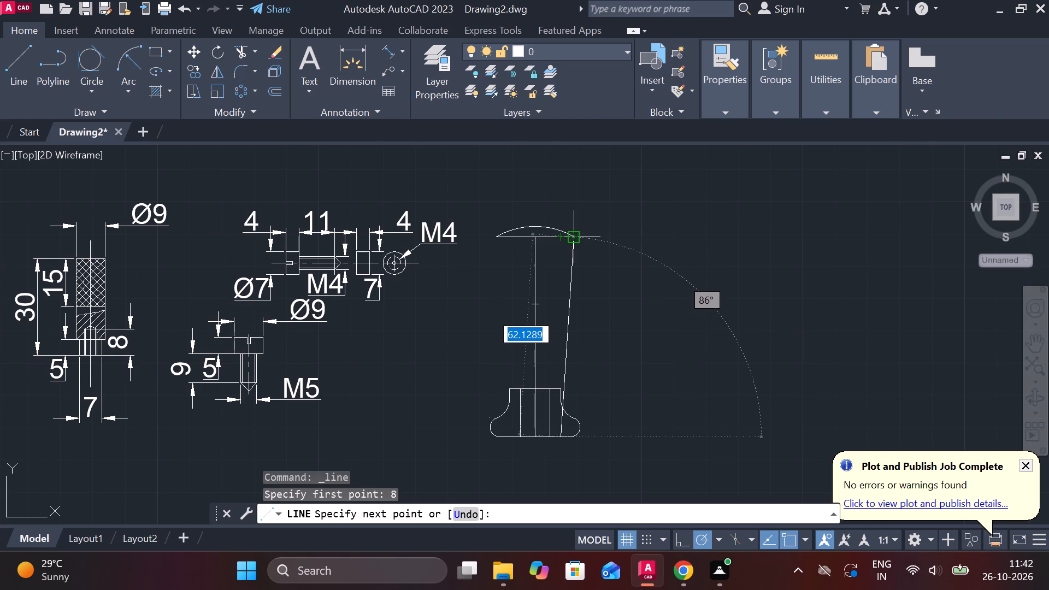
click(571, 237)
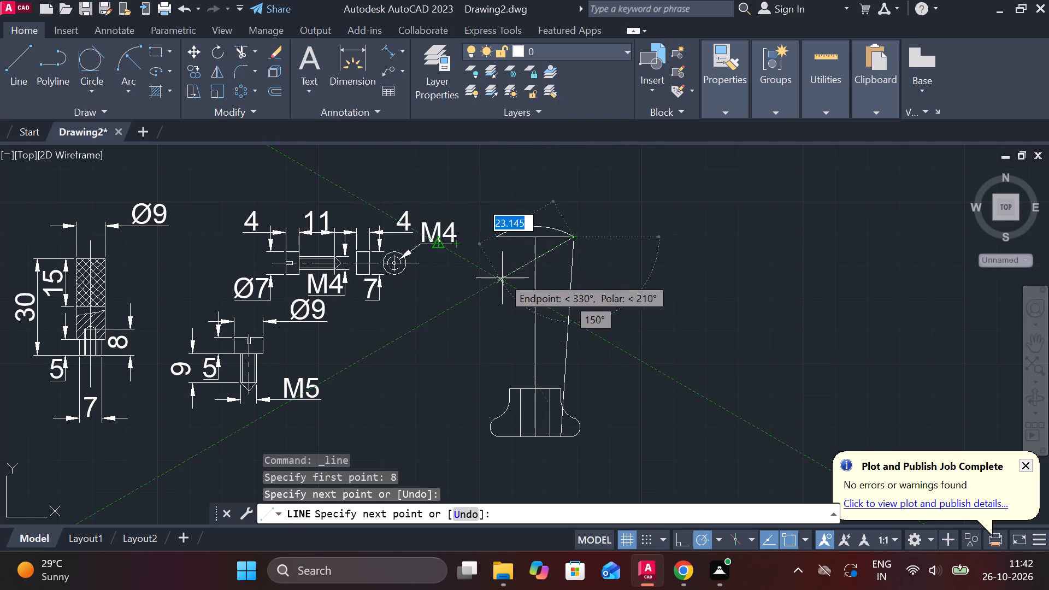
key(Escape)
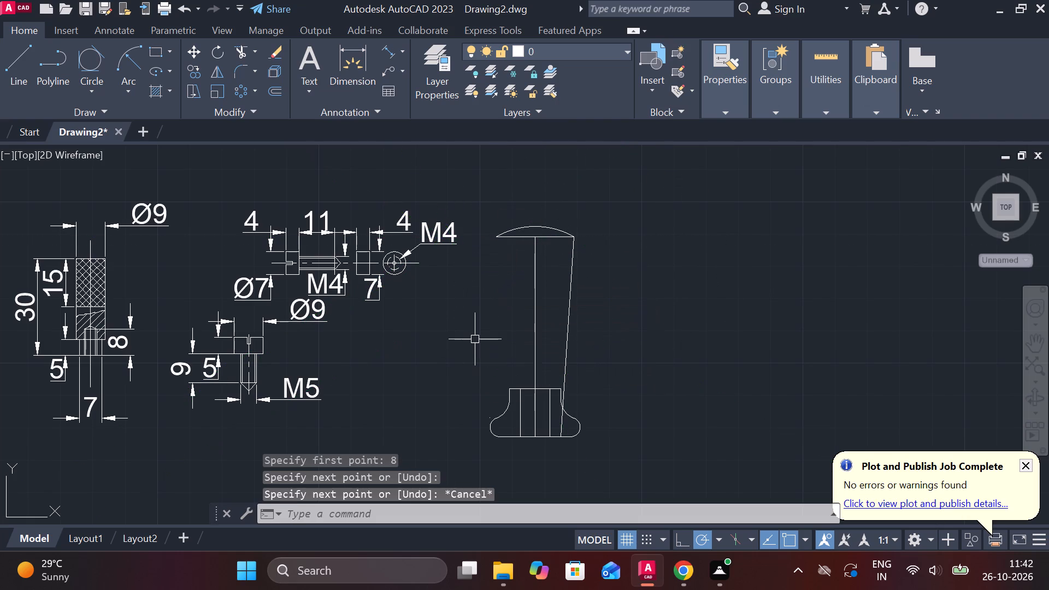
Mirror the right slanted side line about the vertical centre line, keeping the source line.
click(570, 294)
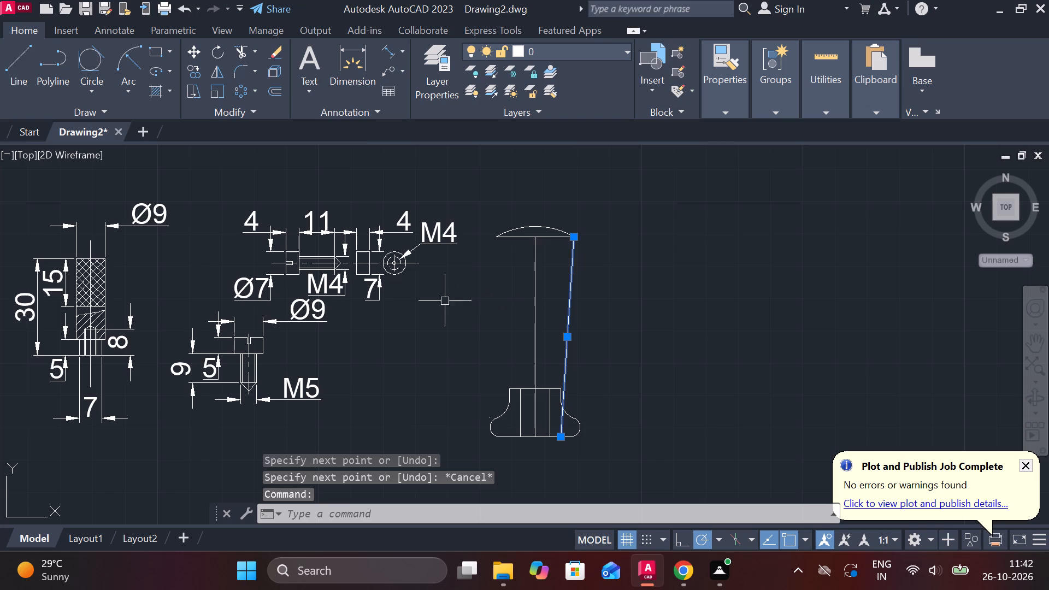
click(216, 69)
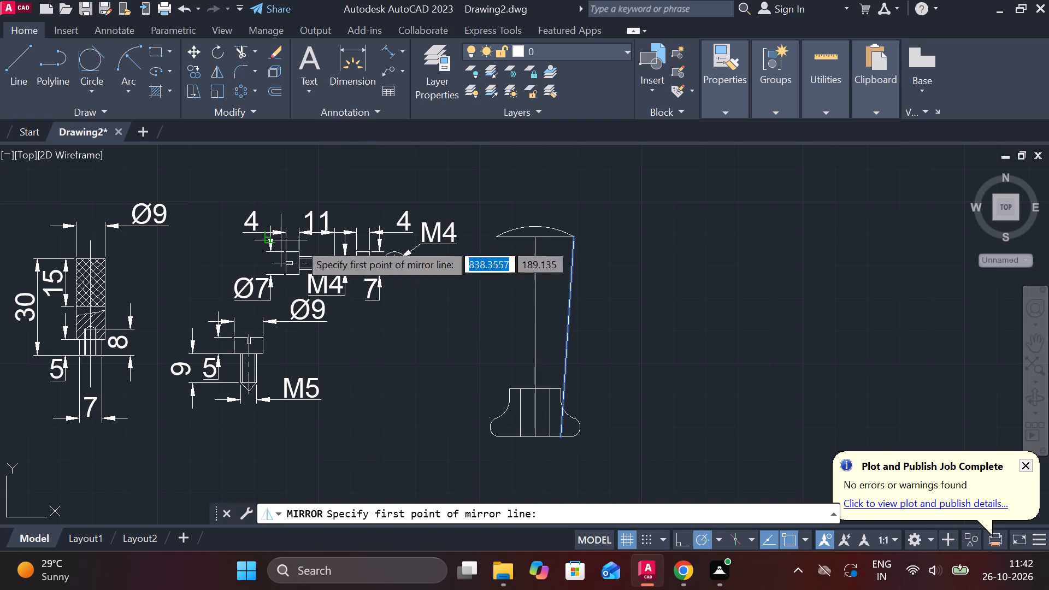
click(536, 433)
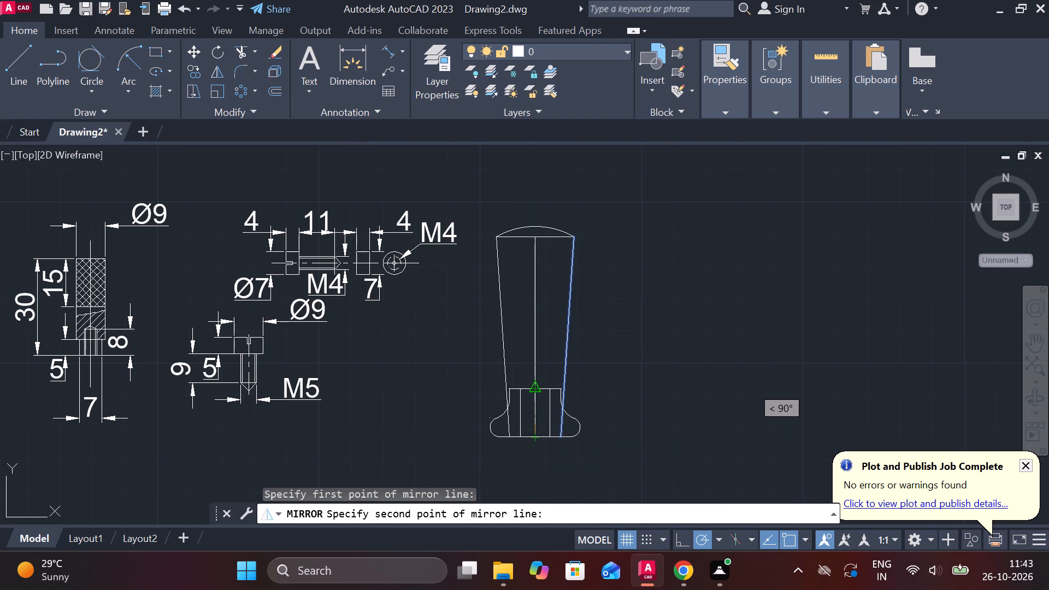
click(537, 386)
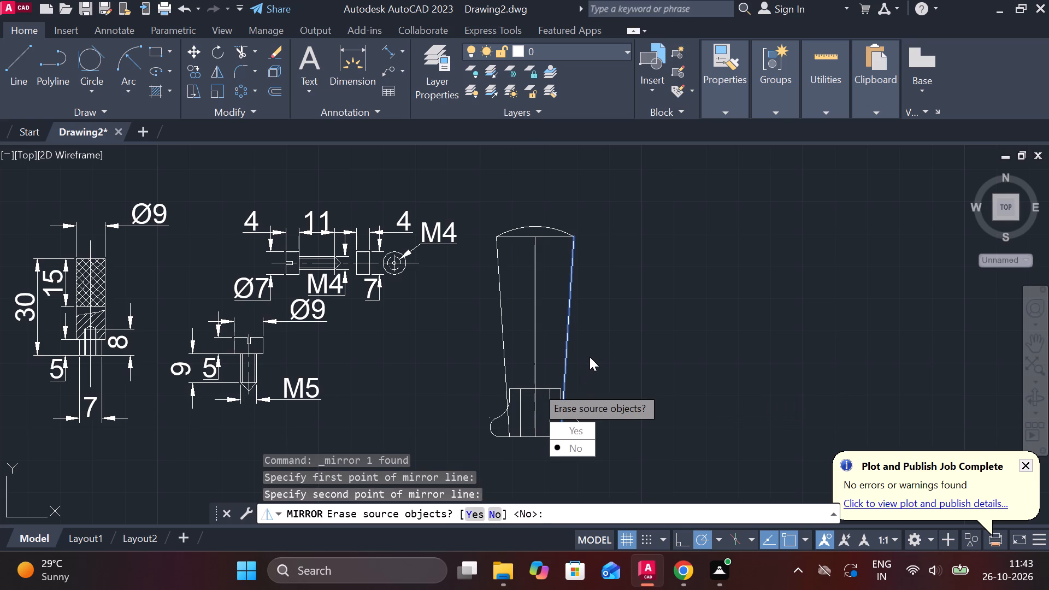
drag(568, 447, 537, 386)
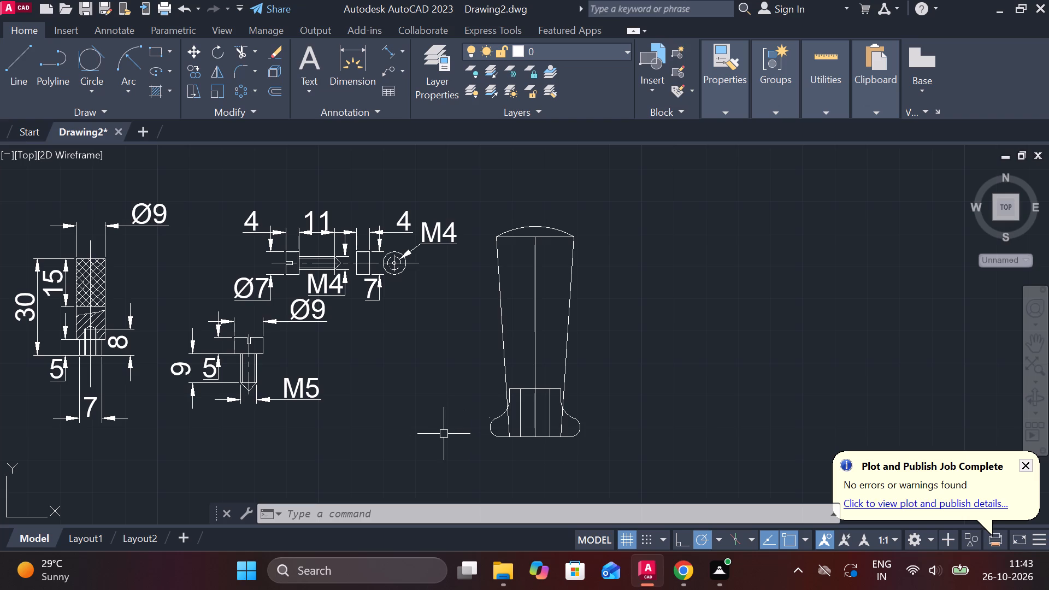
Draw a wavy spline break line across the tapered body, from the left slanted side to the right one, just above the inner block.
scroll(521, 386, up, 3)
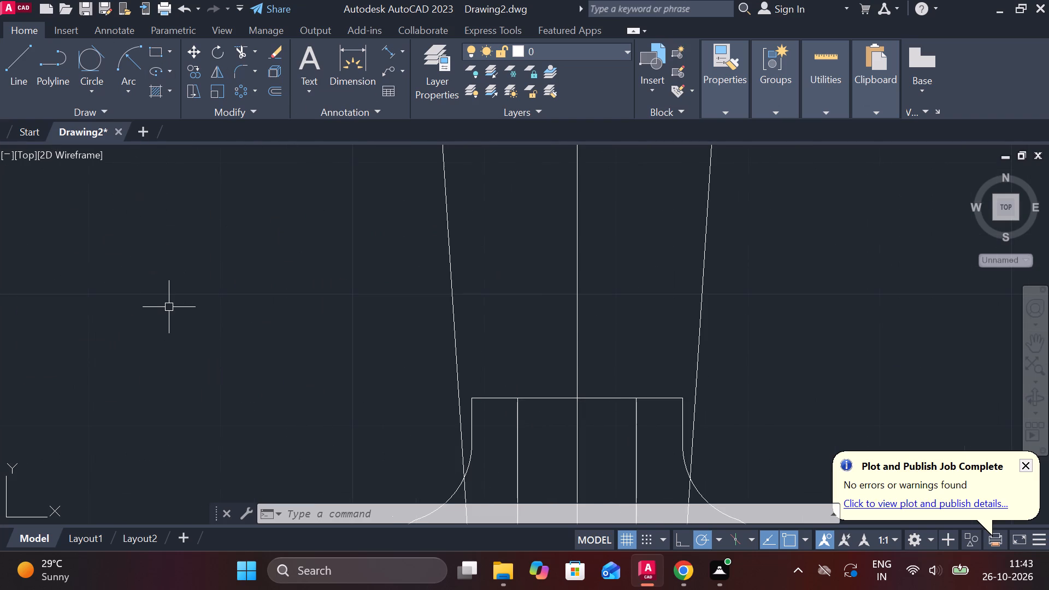
key(s)
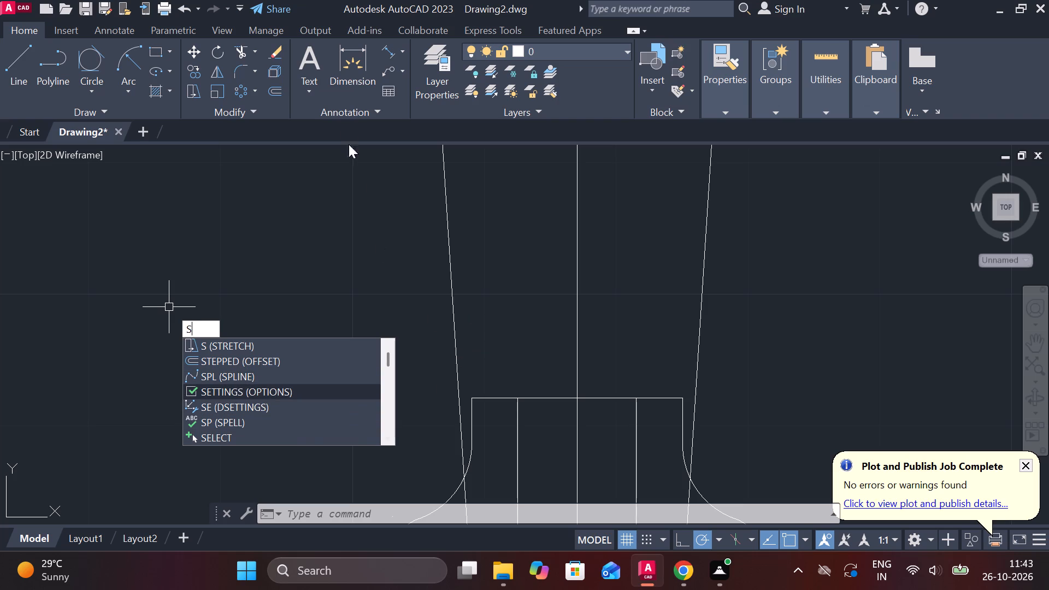
click(250, 376)
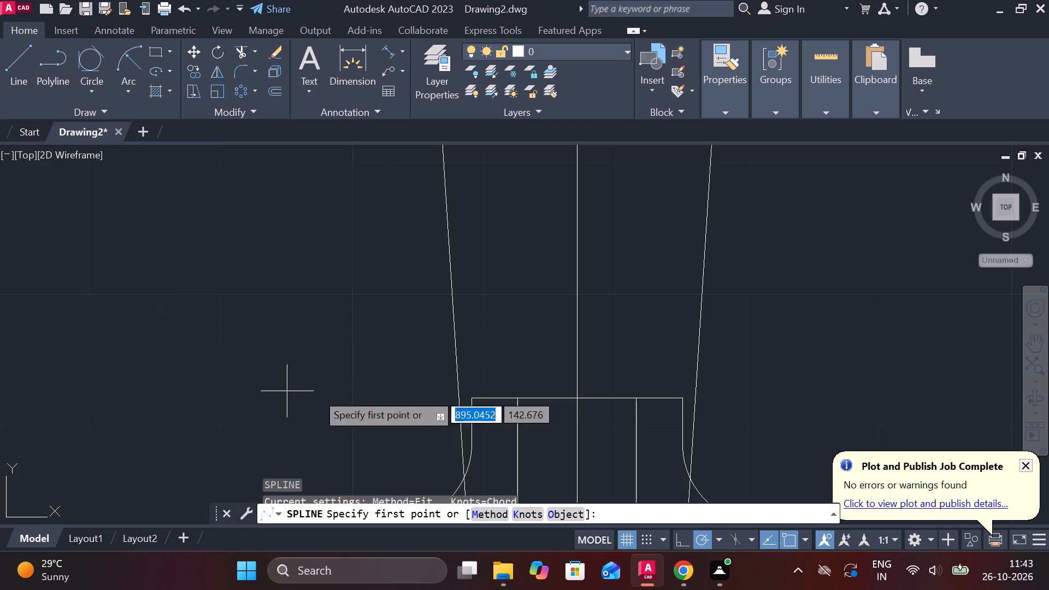
click(456, 355)
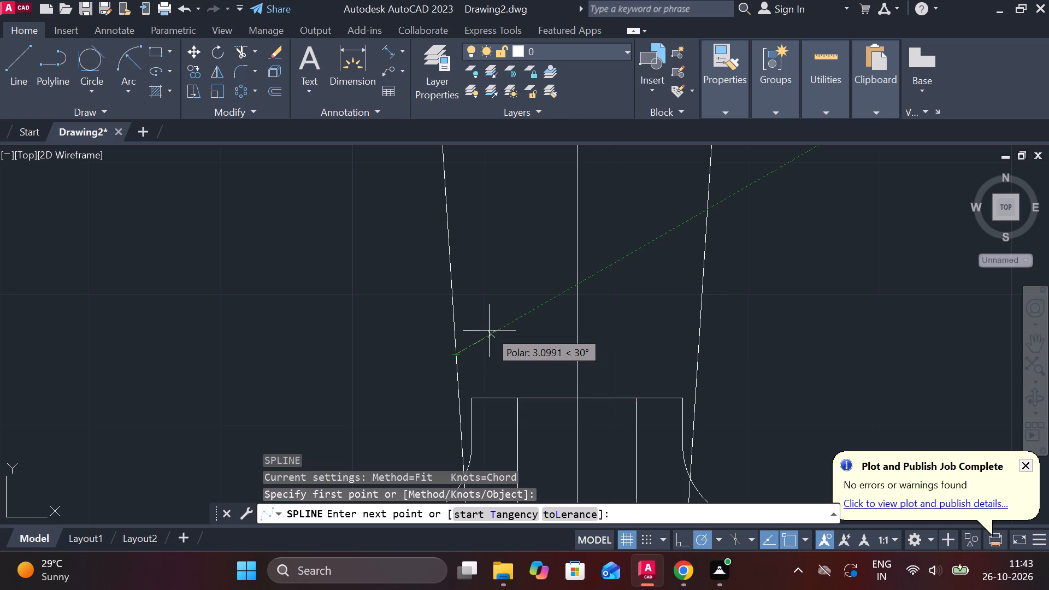
click(475, 336)
click(506, 353)
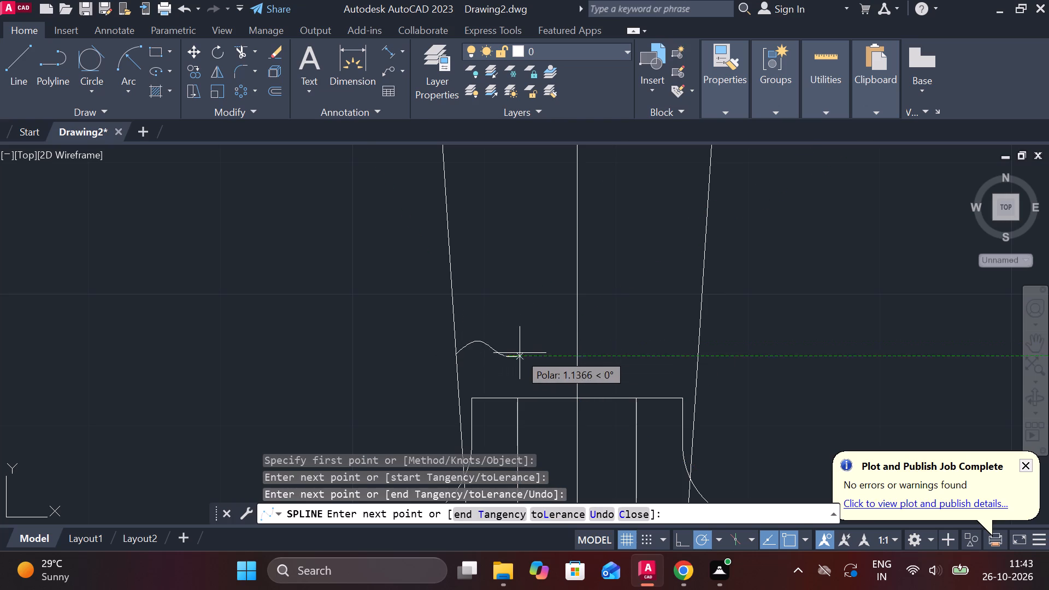
click(533, 332)
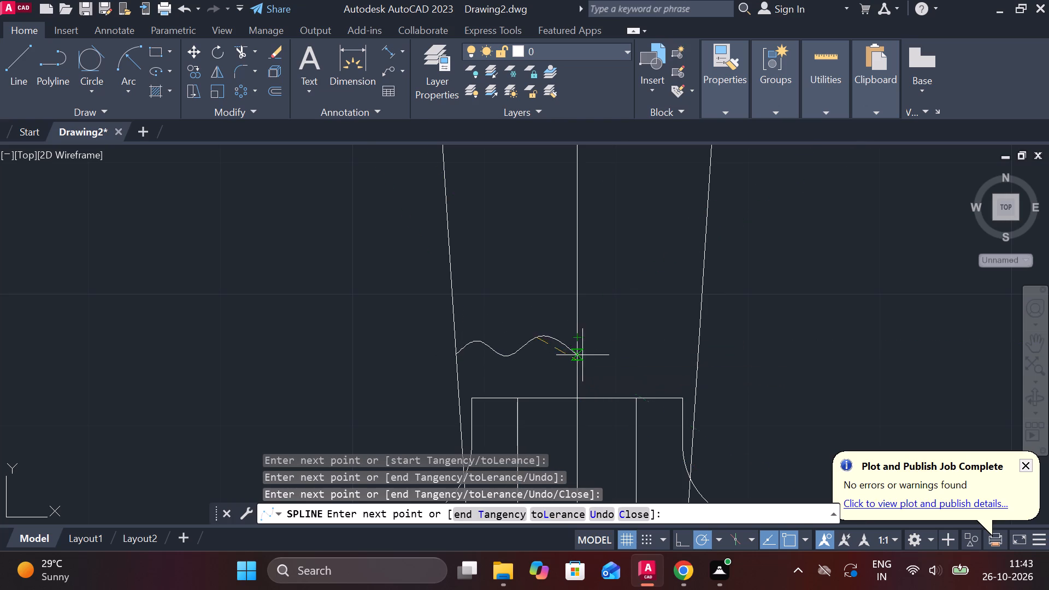
click(569, 355)
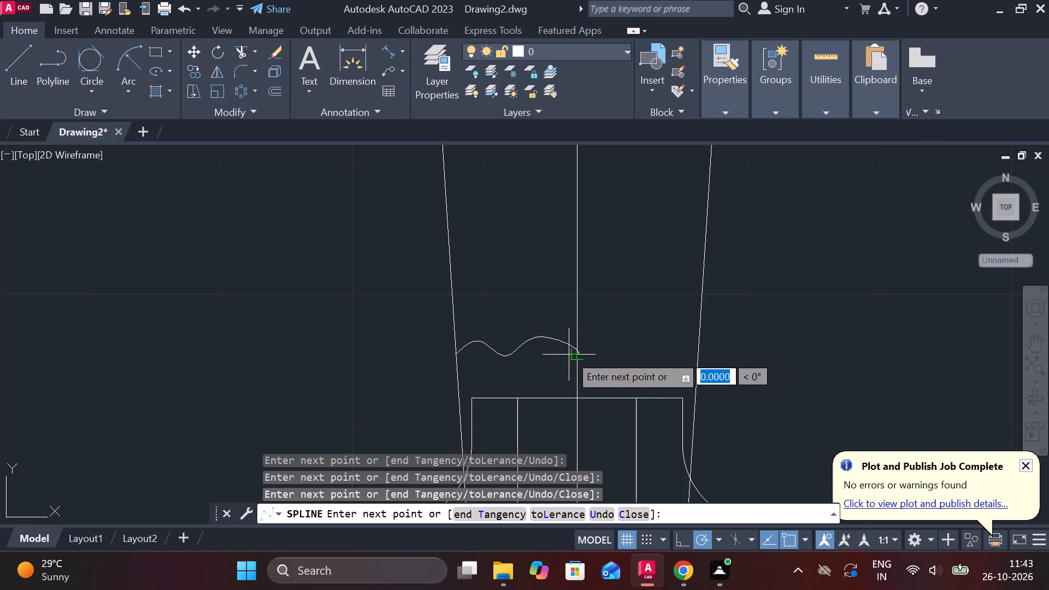
click(598, 340)
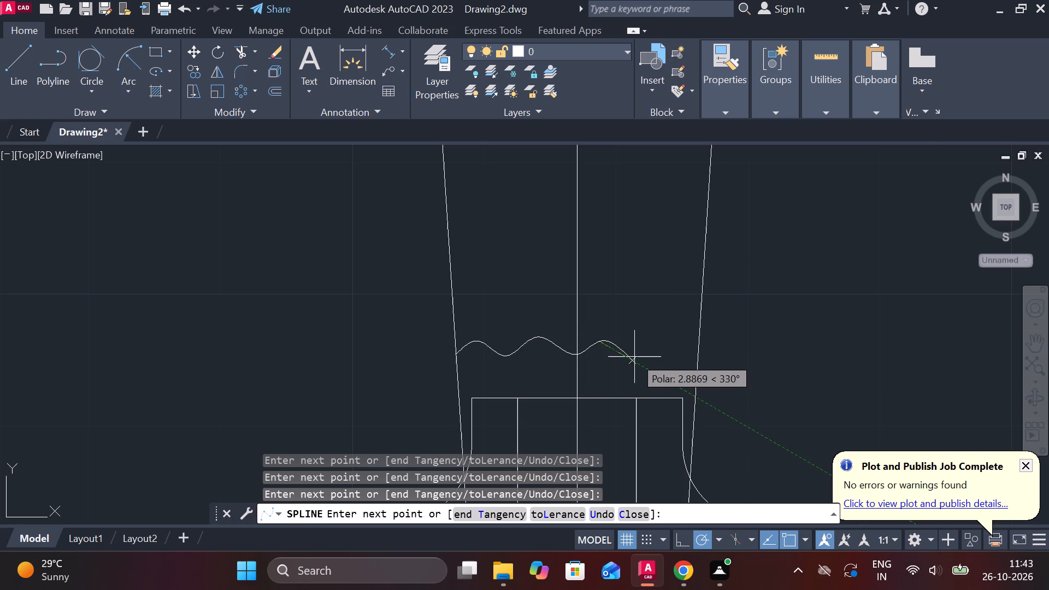
click(634, 357)
click(650, 352)
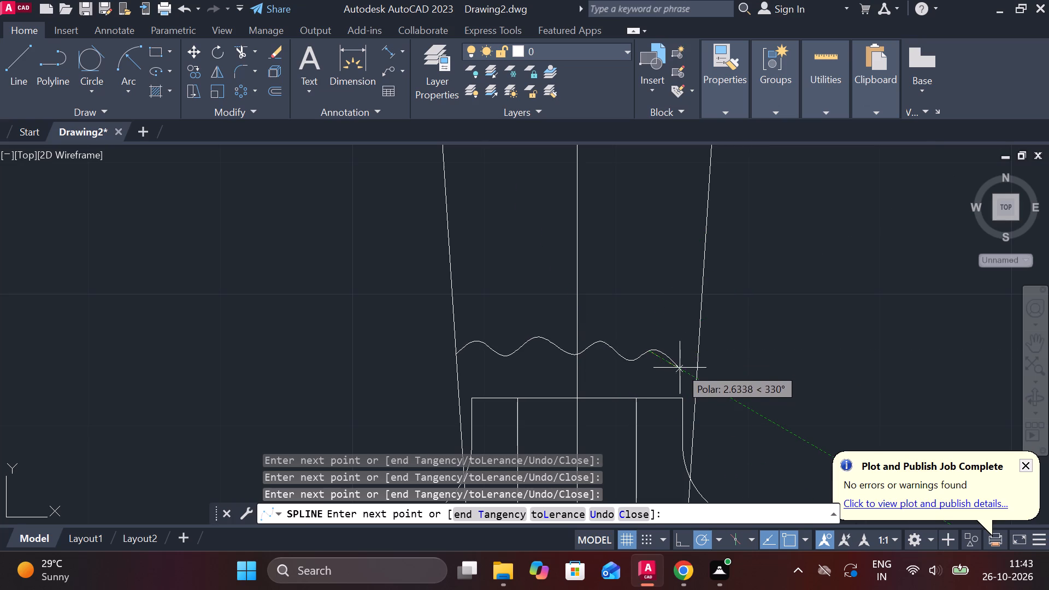
click(680, 369)
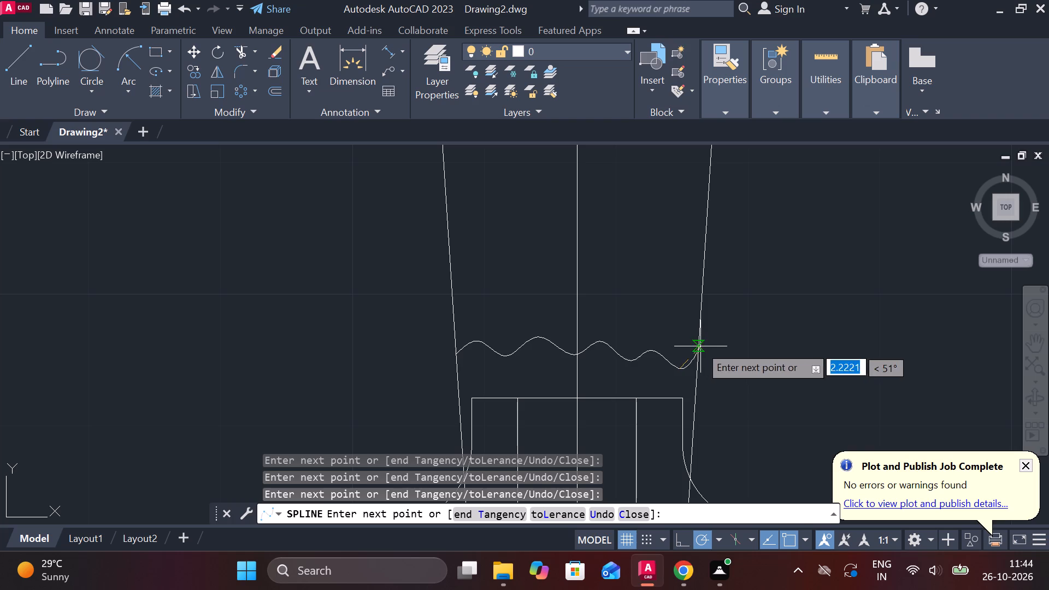
click(700, 345)
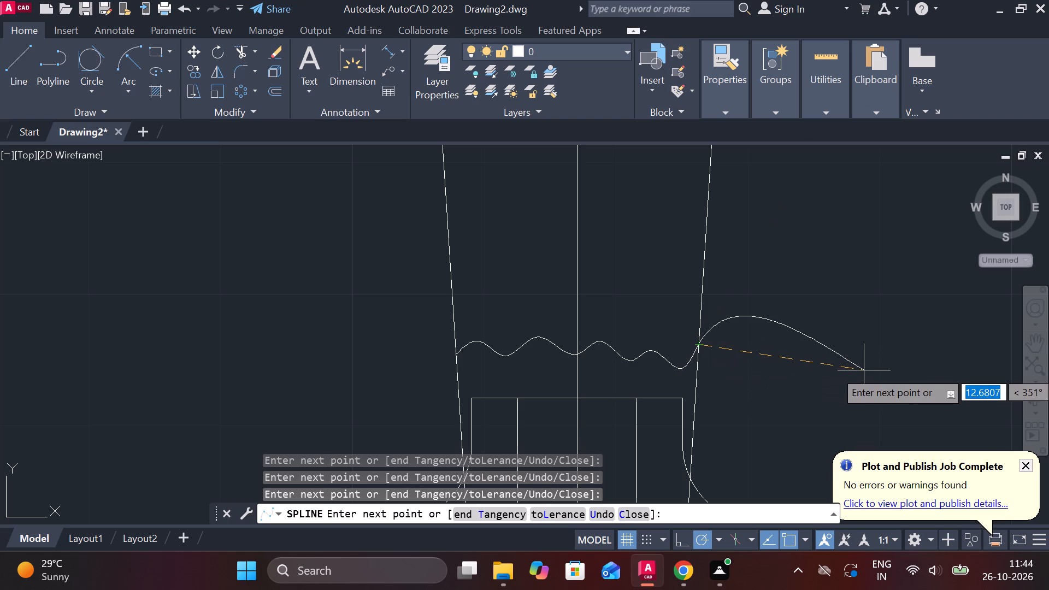
key(Return)
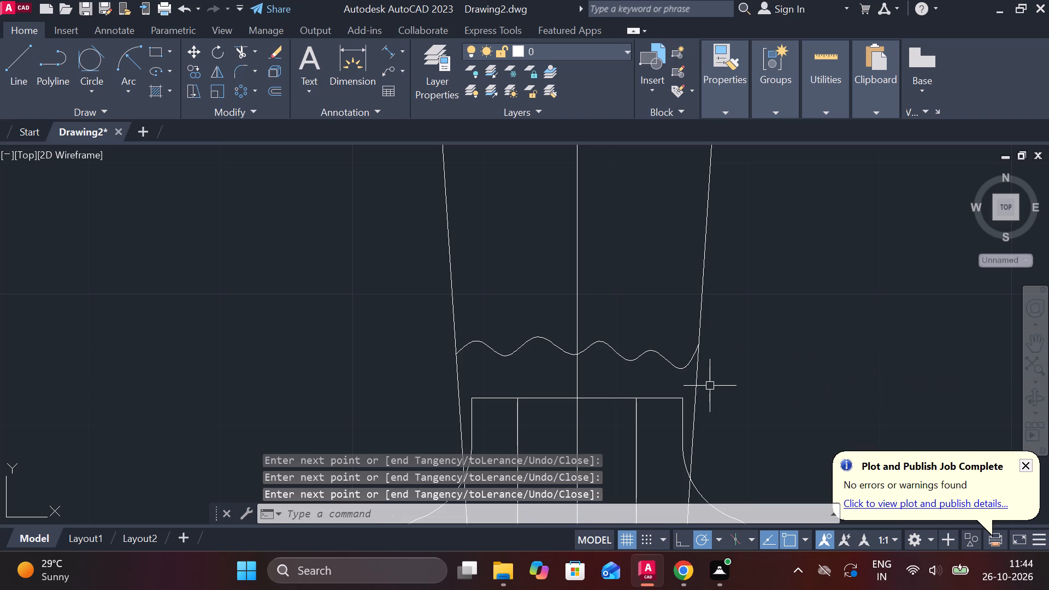
Replace the left neck arc with a radius 6 fillet joining the flange's left rounded end to the left slanted side line.
scroll(562, 387, down, 2)
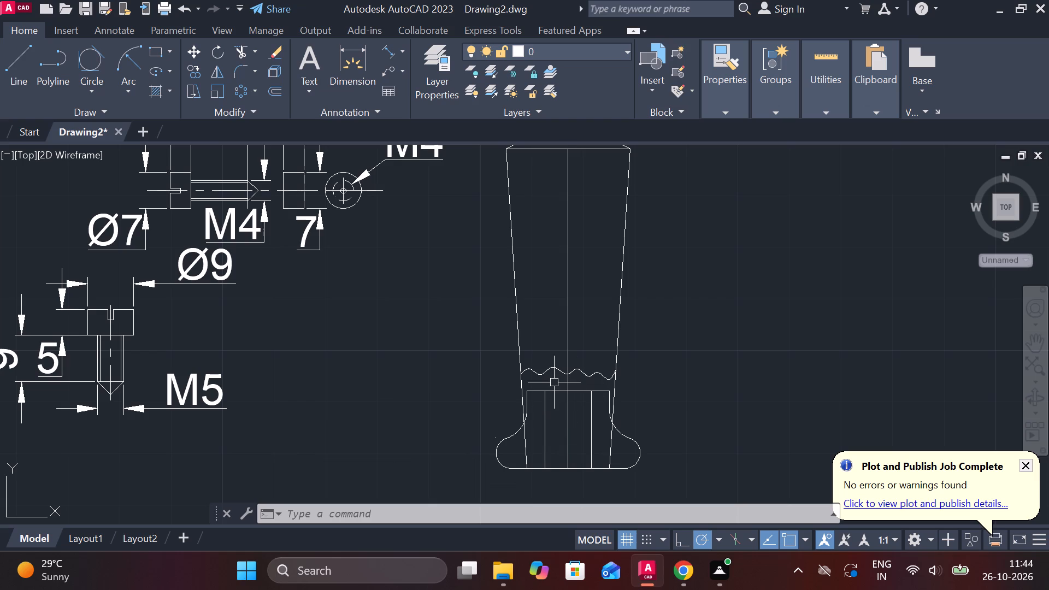
click(529, 411)
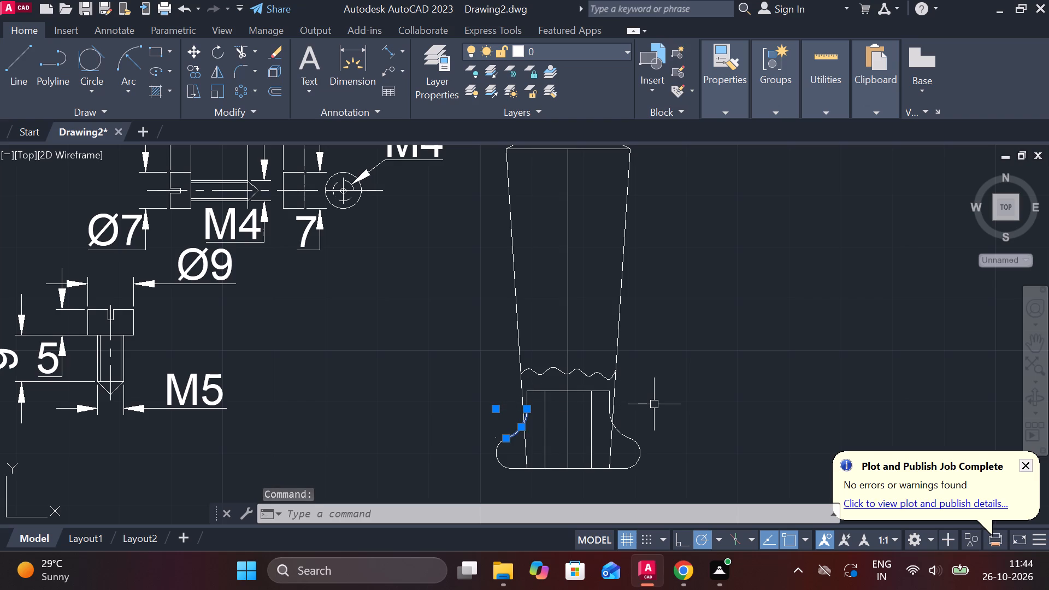
key(Delete)
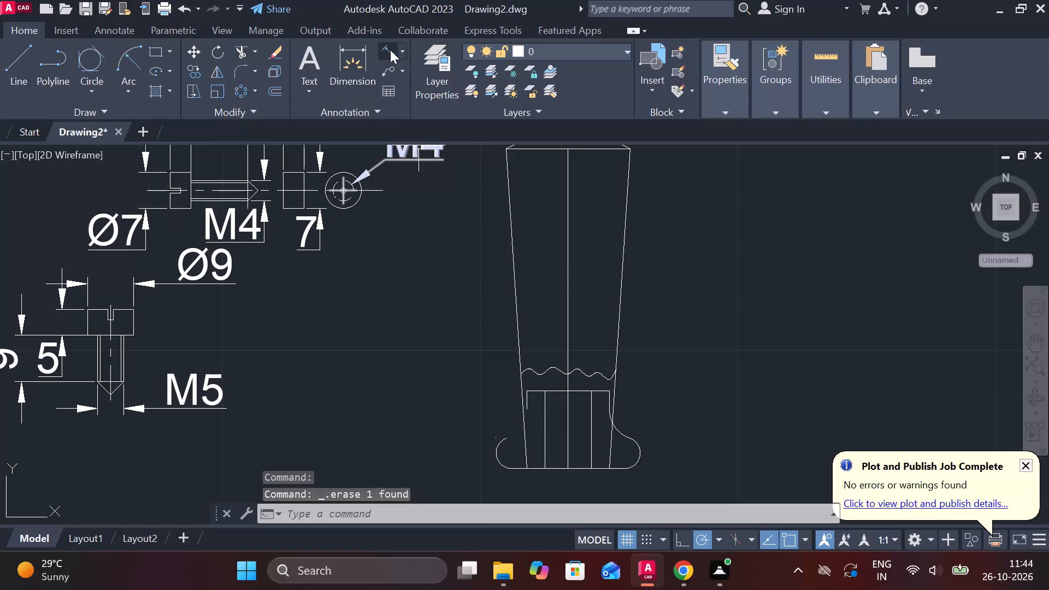
click(239, 69)
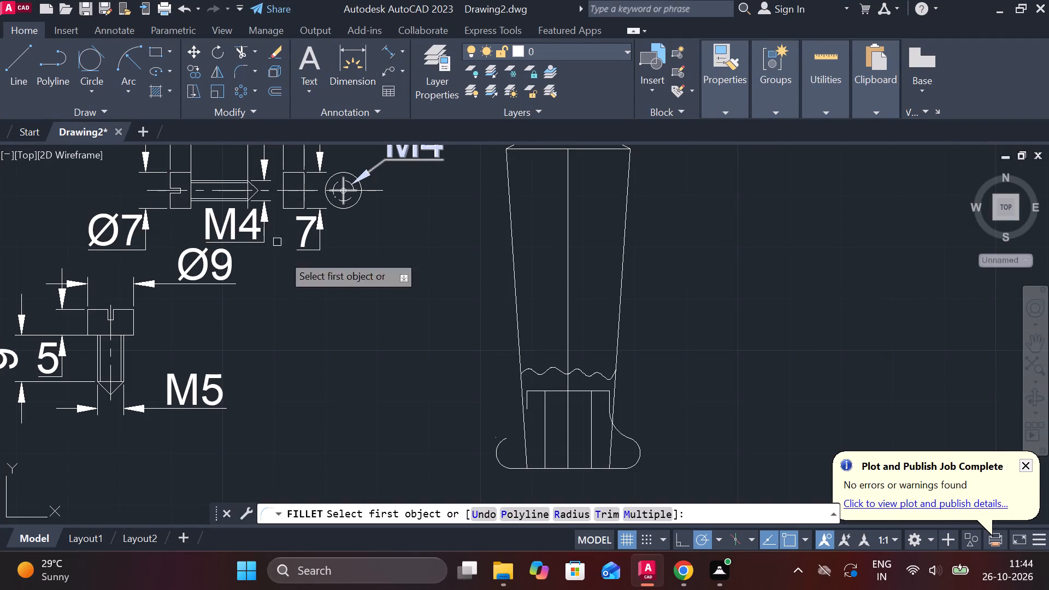
click(500, 441)
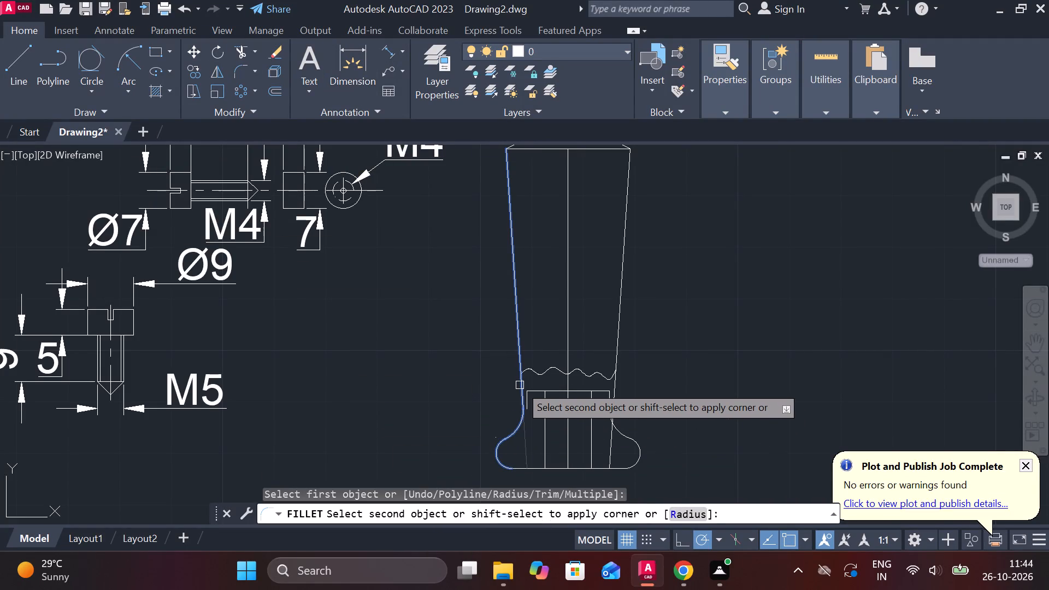
click(520, 385)
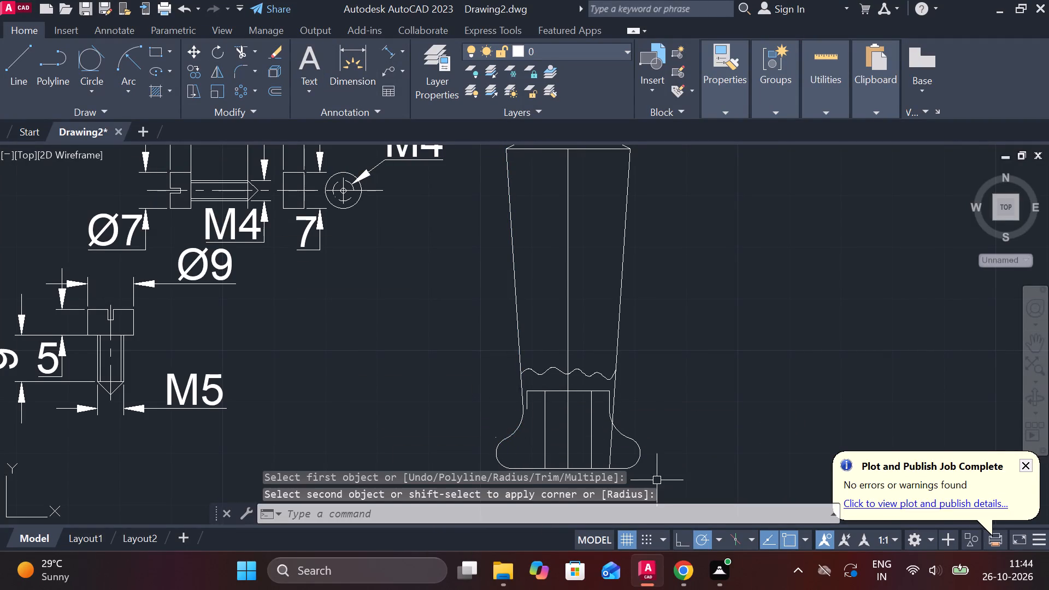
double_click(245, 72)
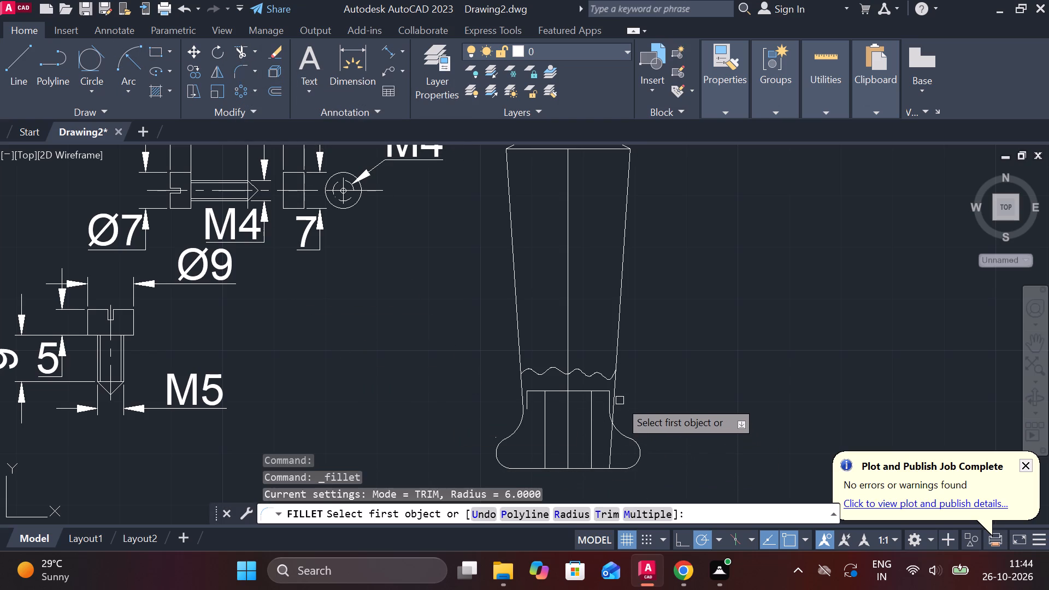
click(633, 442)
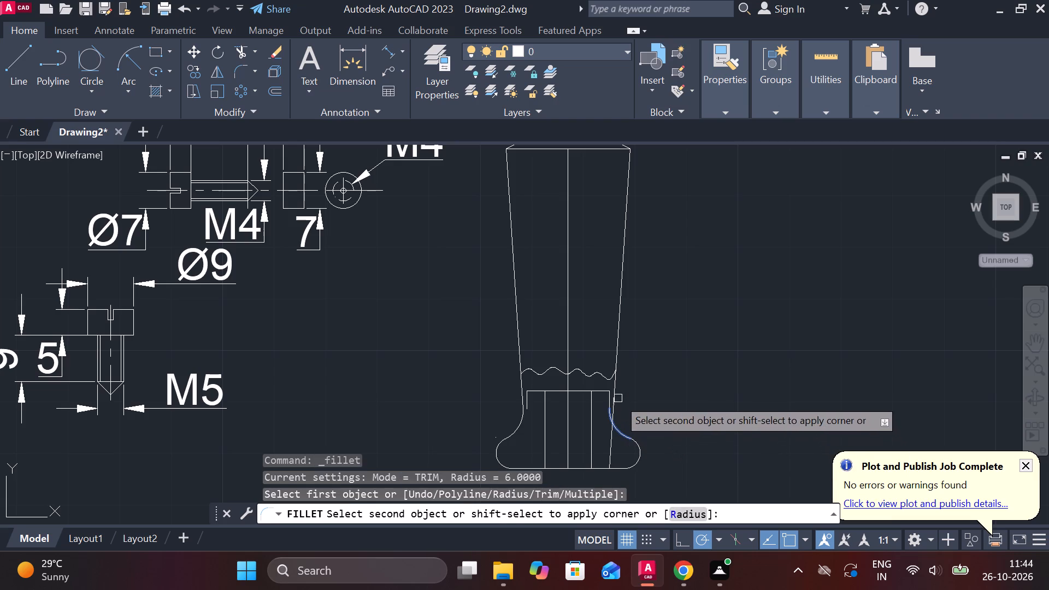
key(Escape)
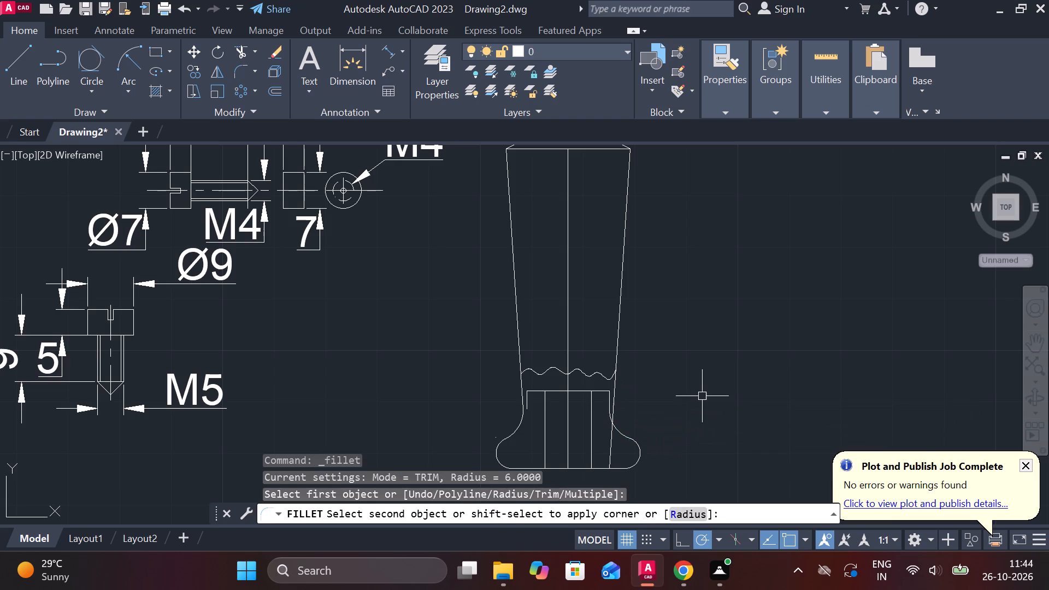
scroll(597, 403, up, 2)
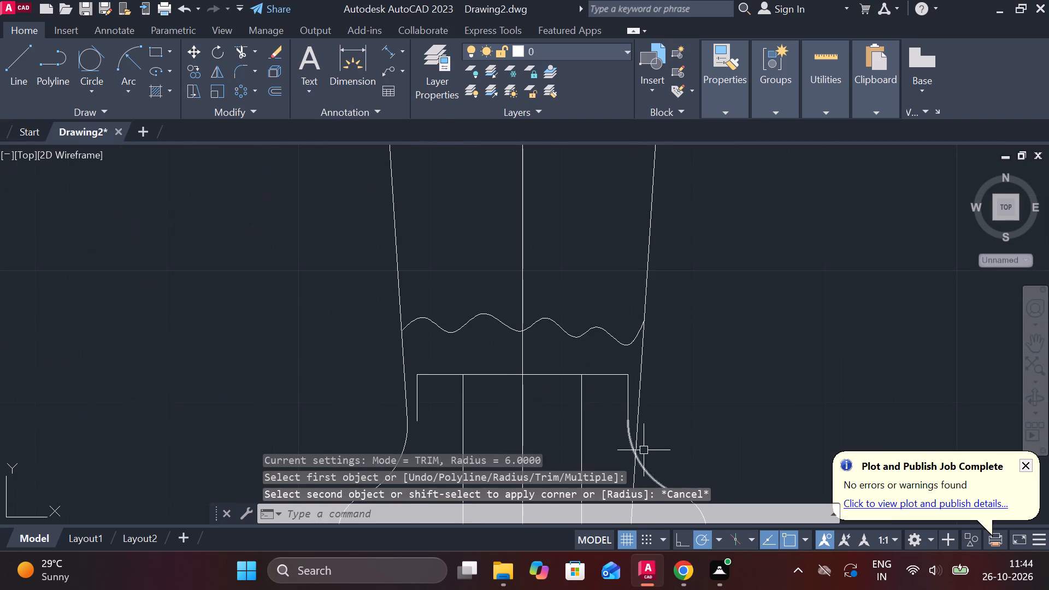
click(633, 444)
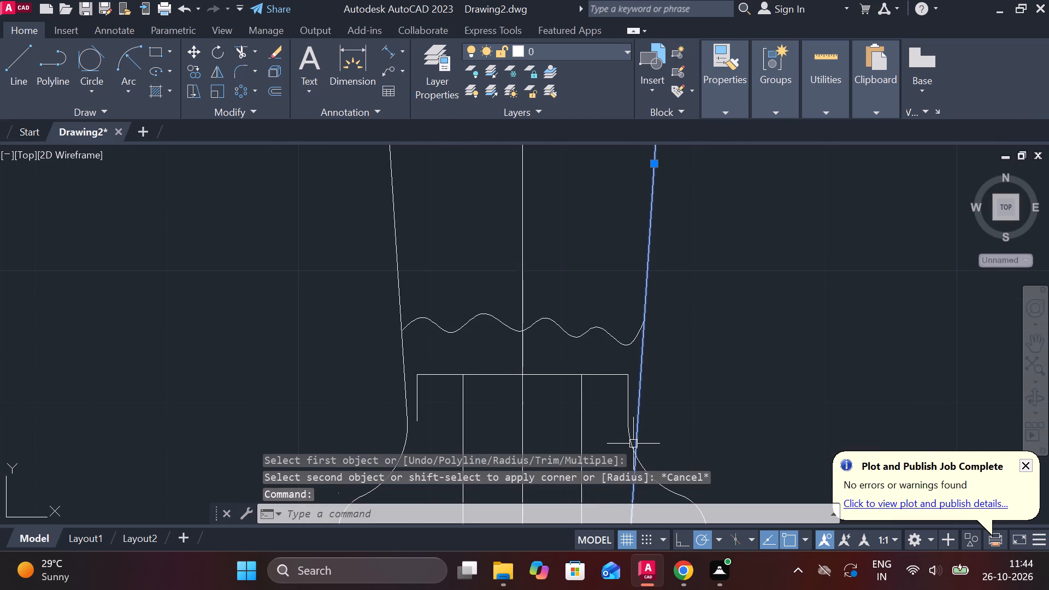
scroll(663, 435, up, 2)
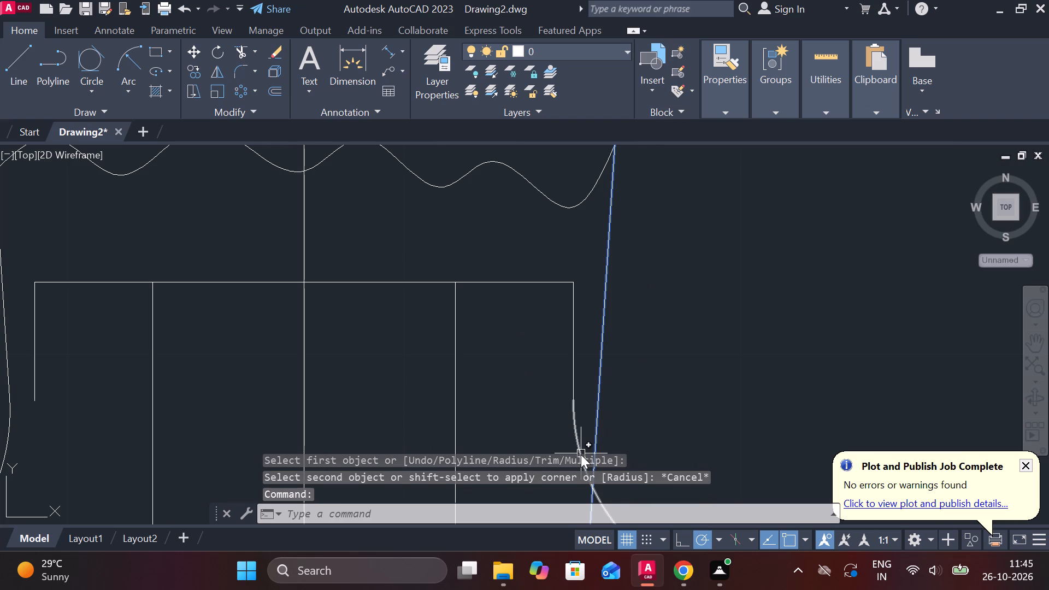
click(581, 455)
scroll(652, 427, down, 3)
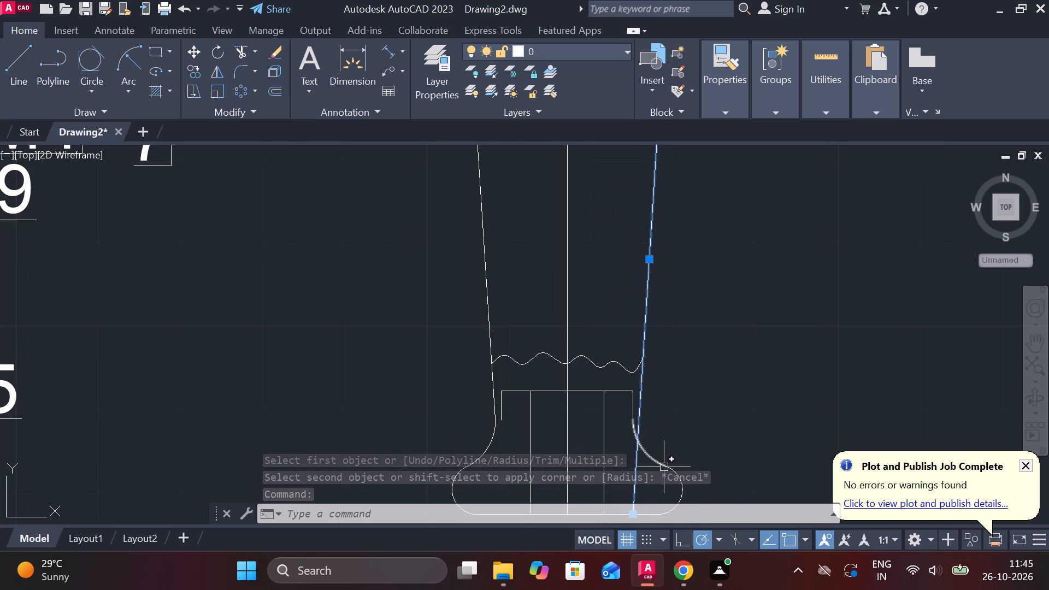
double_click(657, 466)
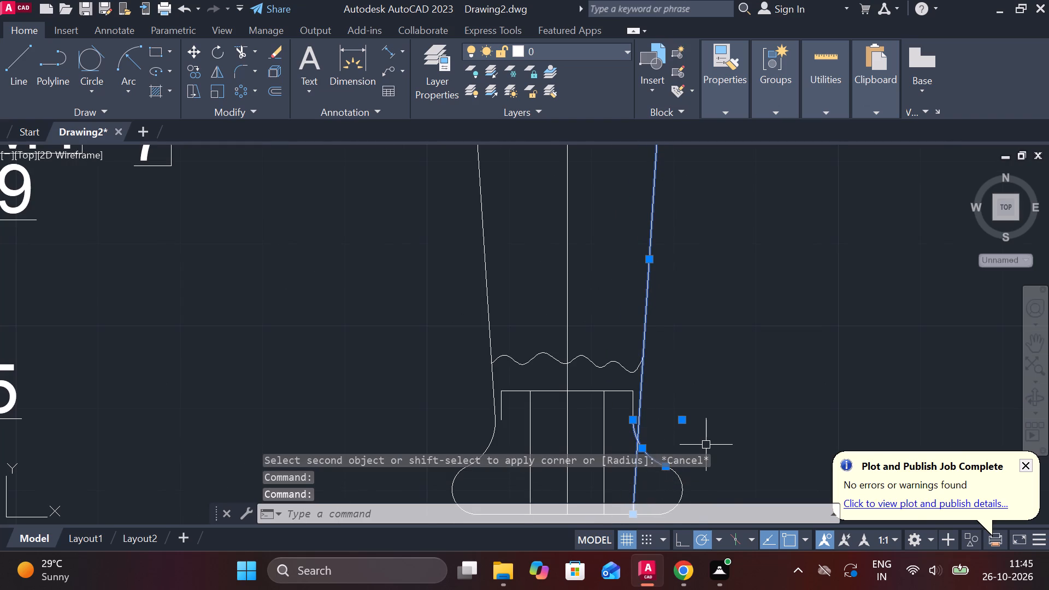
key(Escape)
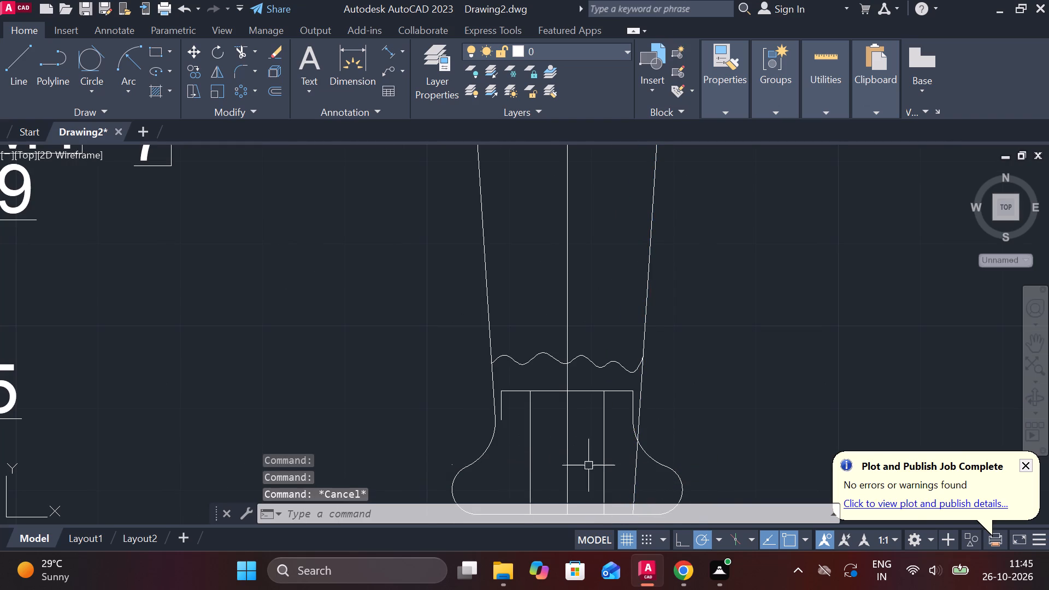
Replace the right neck arc with a radius 6 fillet joining the flange's right rounded end to the right slanted side line.
click(653, 453)
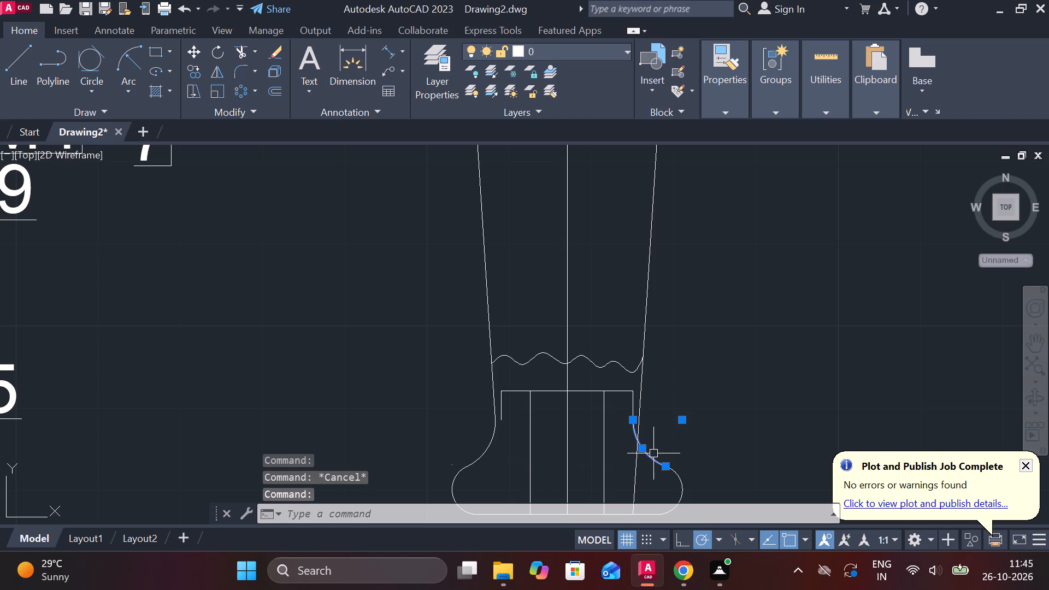
key(Delete)
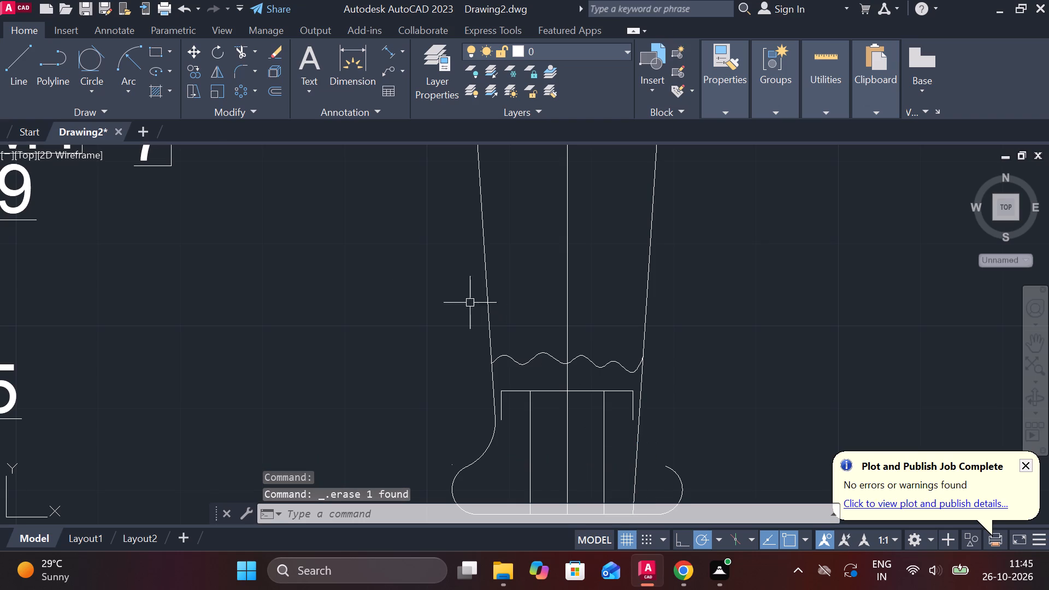
click(240, 70)
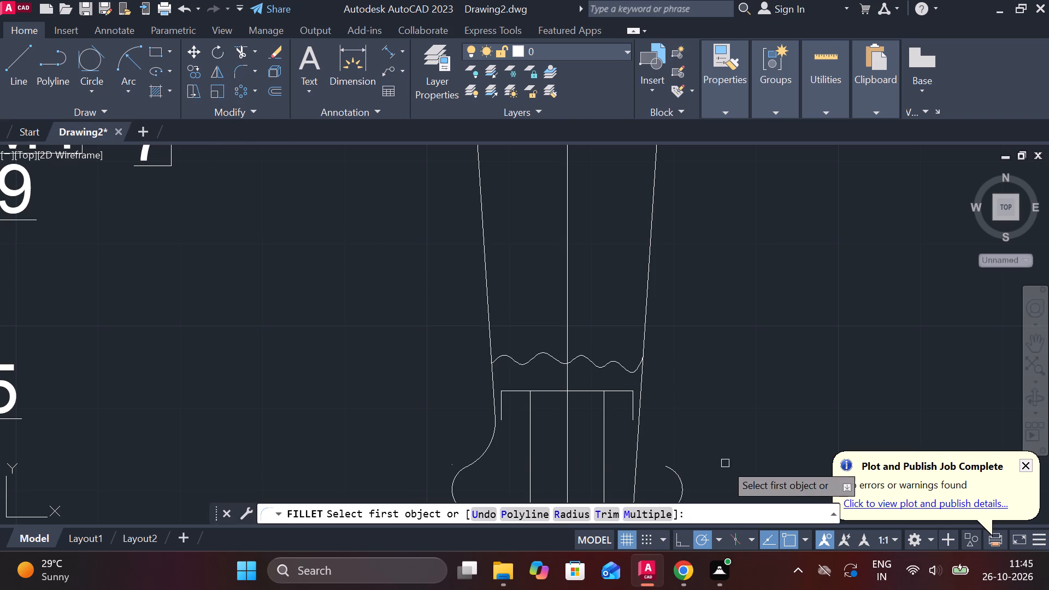
click(675, 469)
click(643, 417)
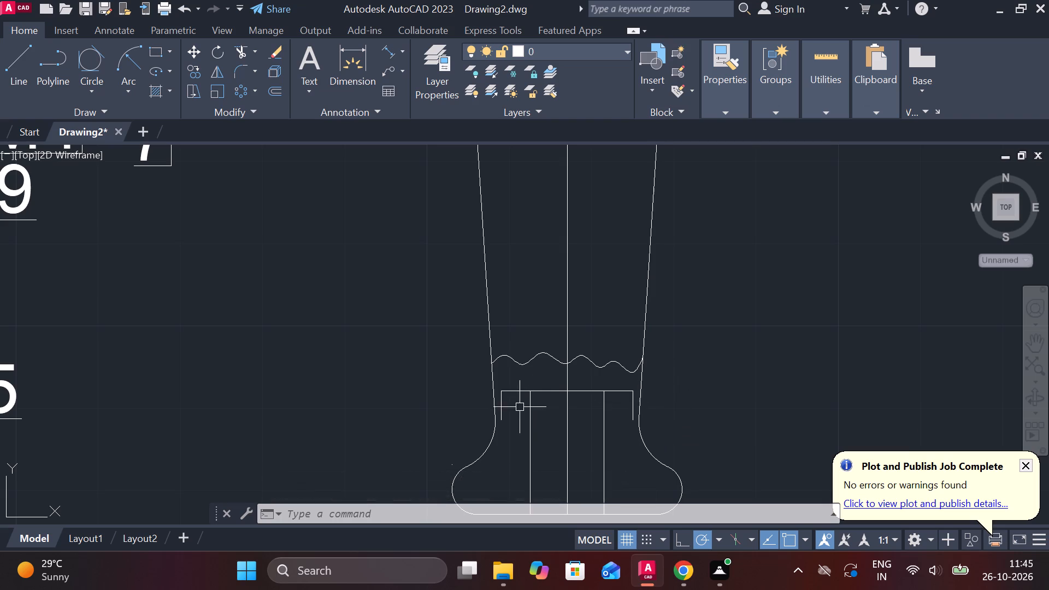
Delete the short outer vertical lines at both ends of the block's top line, including the overlapping duplicate on the right.
click(504, 405)
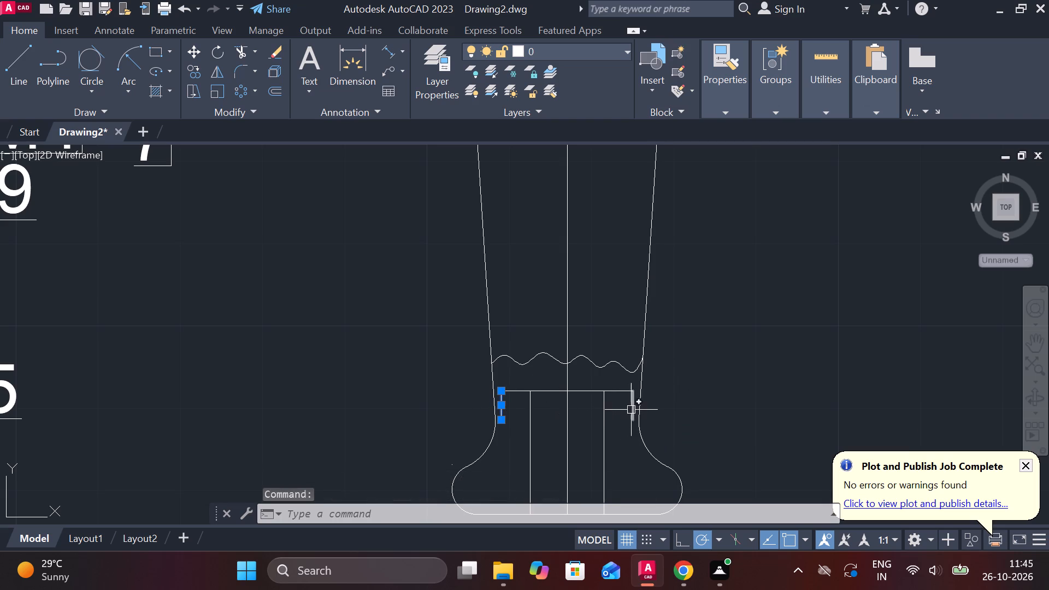
click(633, 410)
key(Delete)
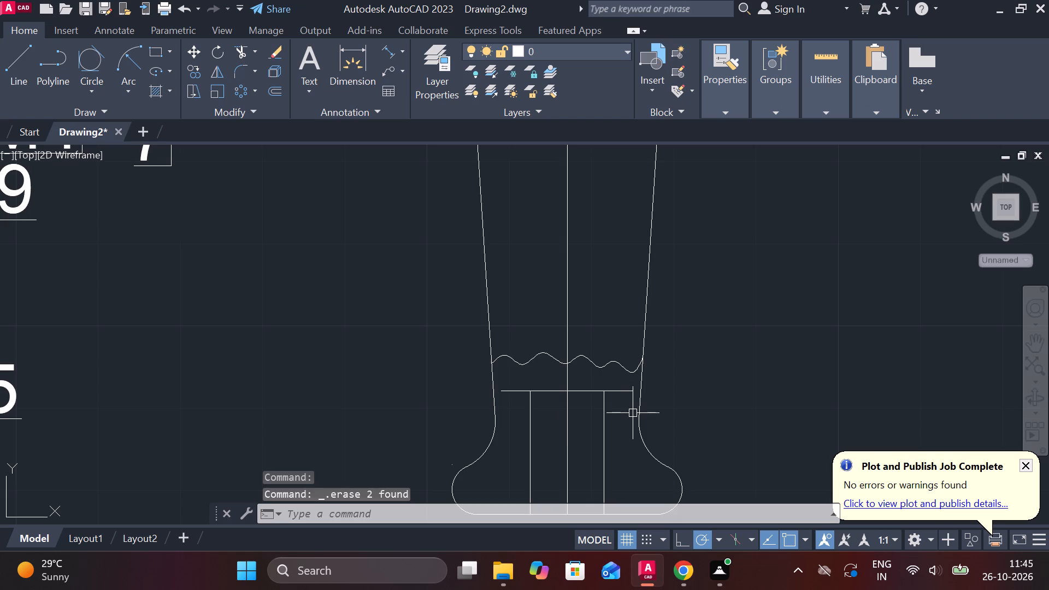
click(633, 400)
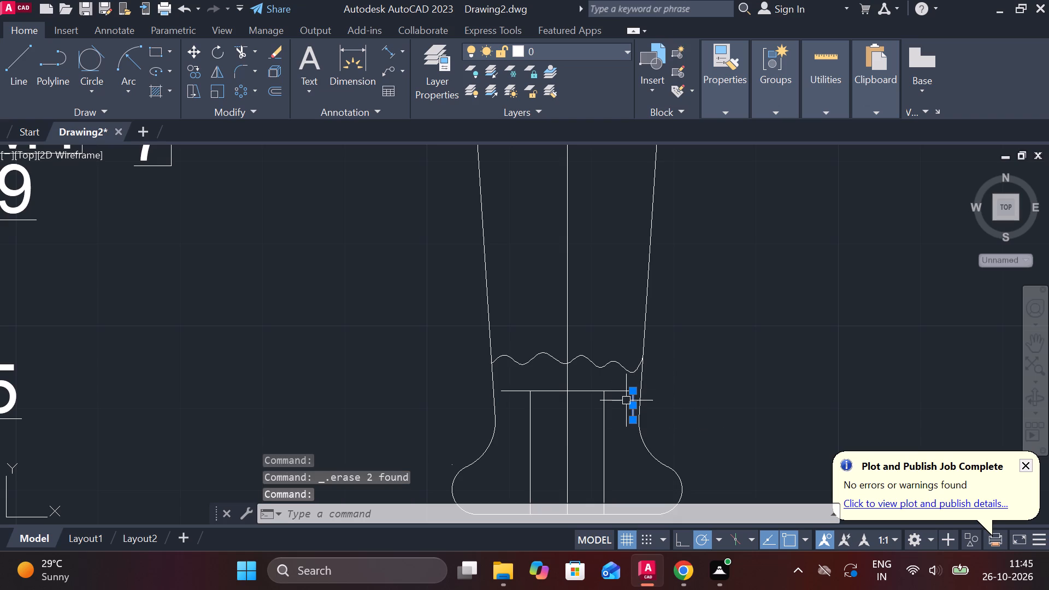
key(Delete)
scroll(624, 398, up, 2)
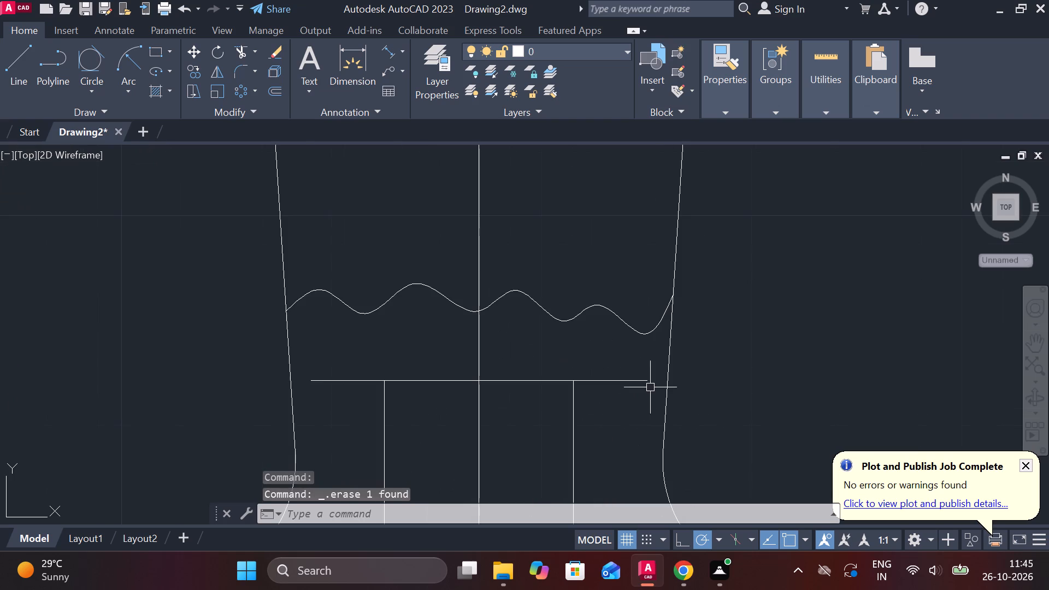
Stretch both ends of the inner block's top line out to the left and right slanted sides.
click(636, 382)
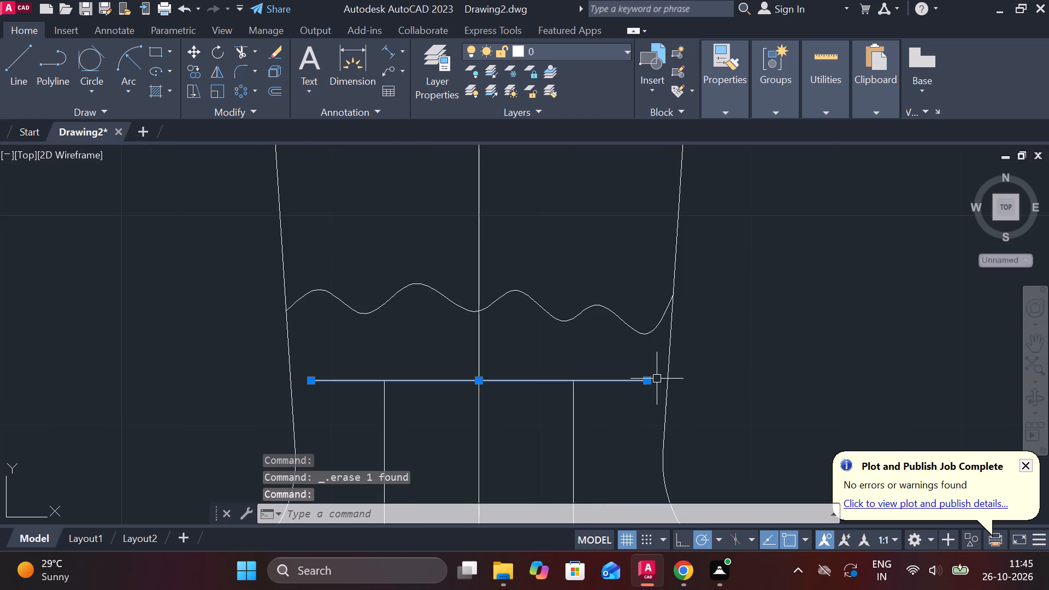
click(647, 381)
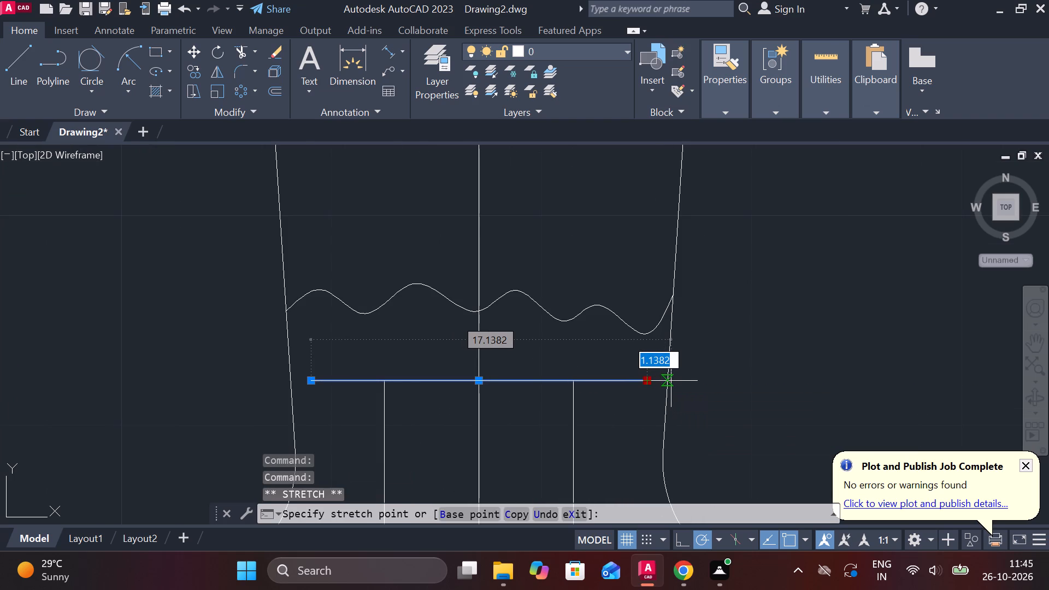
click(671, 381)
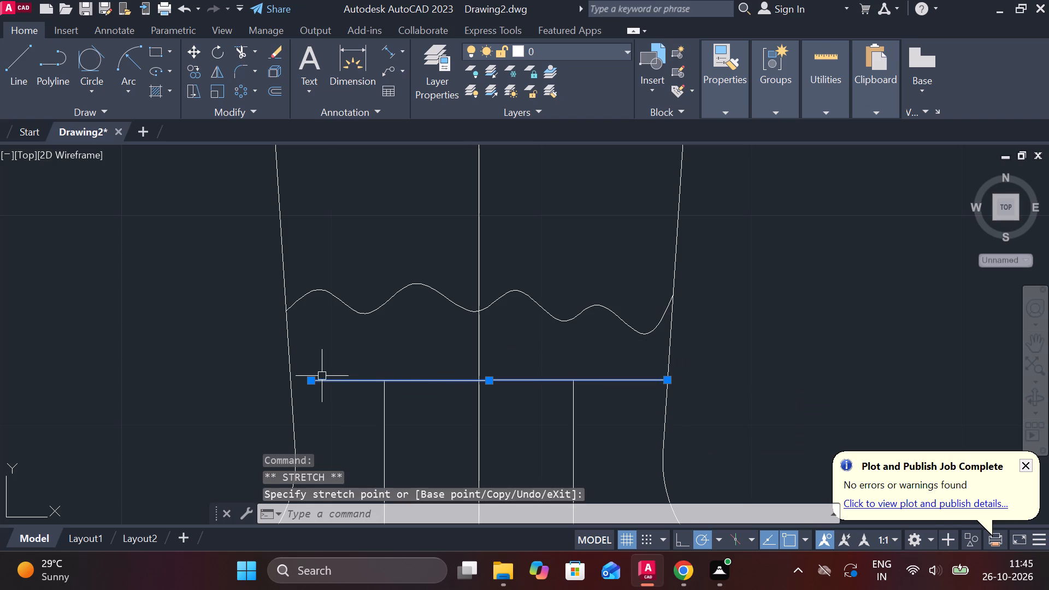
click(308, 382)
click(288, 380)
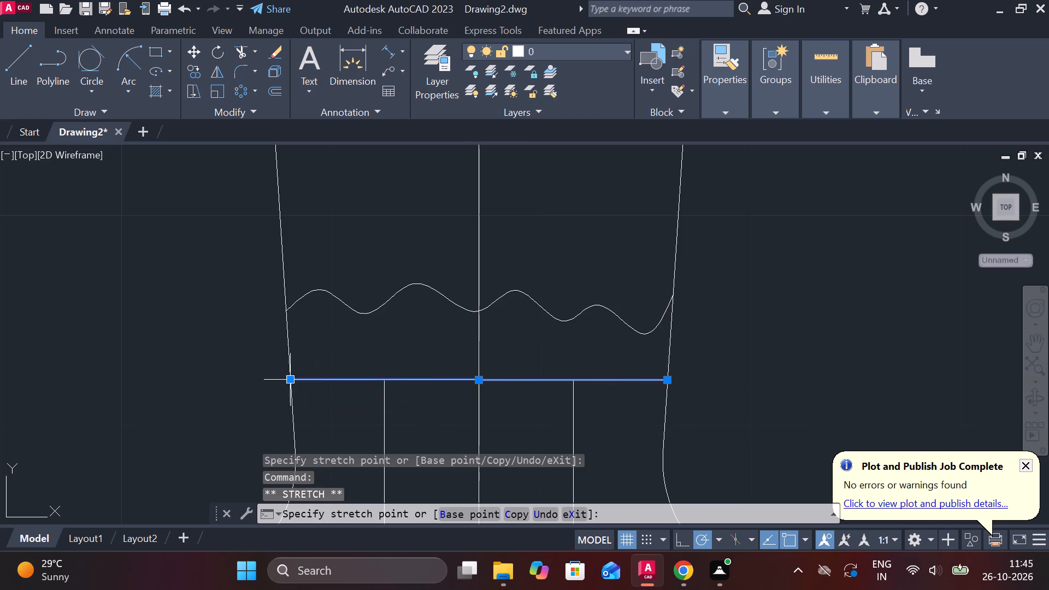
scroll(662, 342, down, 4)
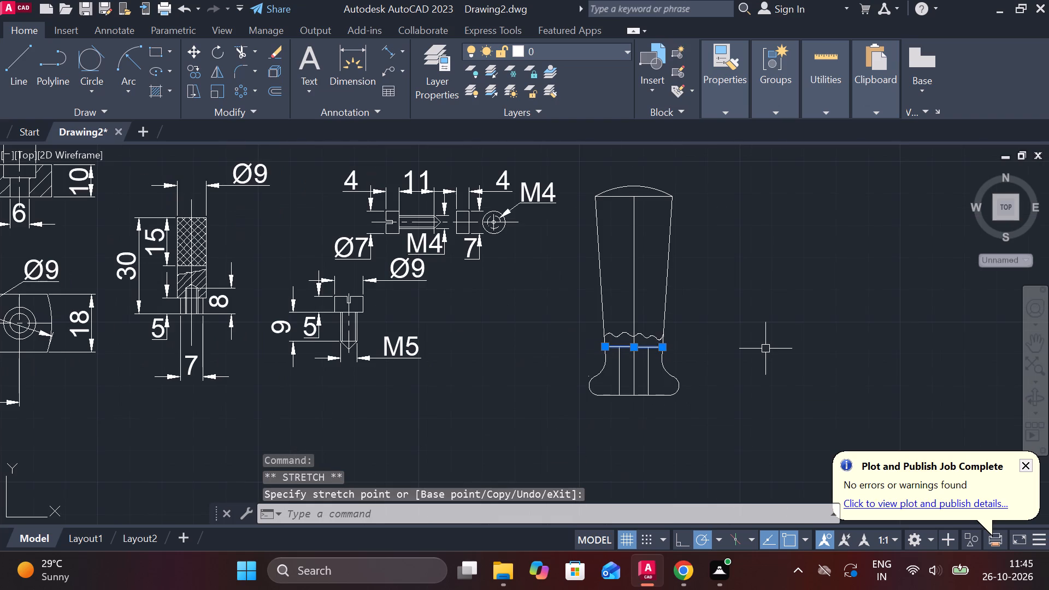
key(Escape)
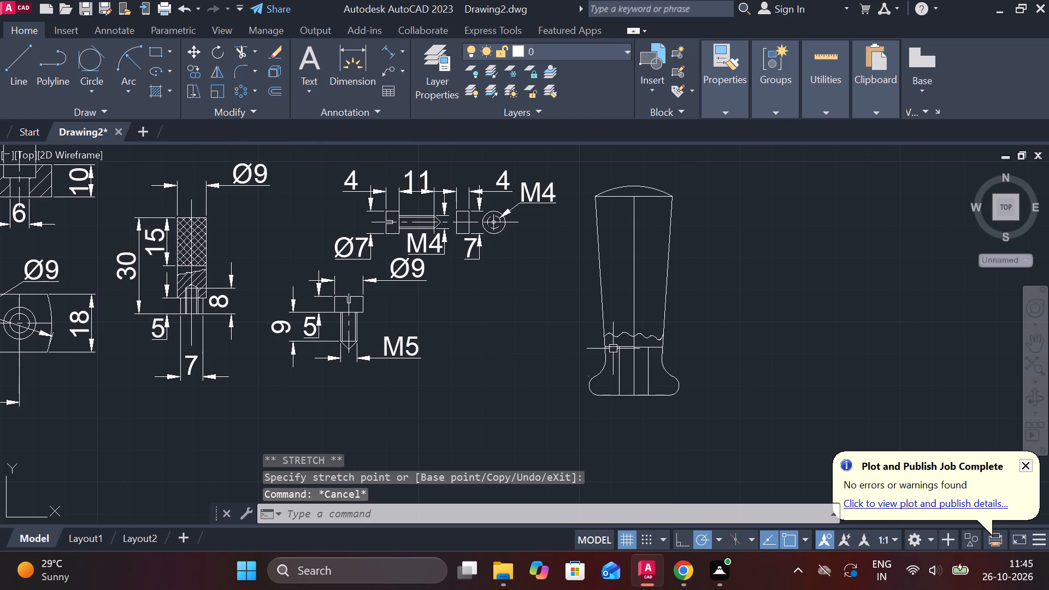
Trim away the inner block's overlong top line on both sides of the centre line.
click(243, 50)
scroll(603, 347, up, 2)
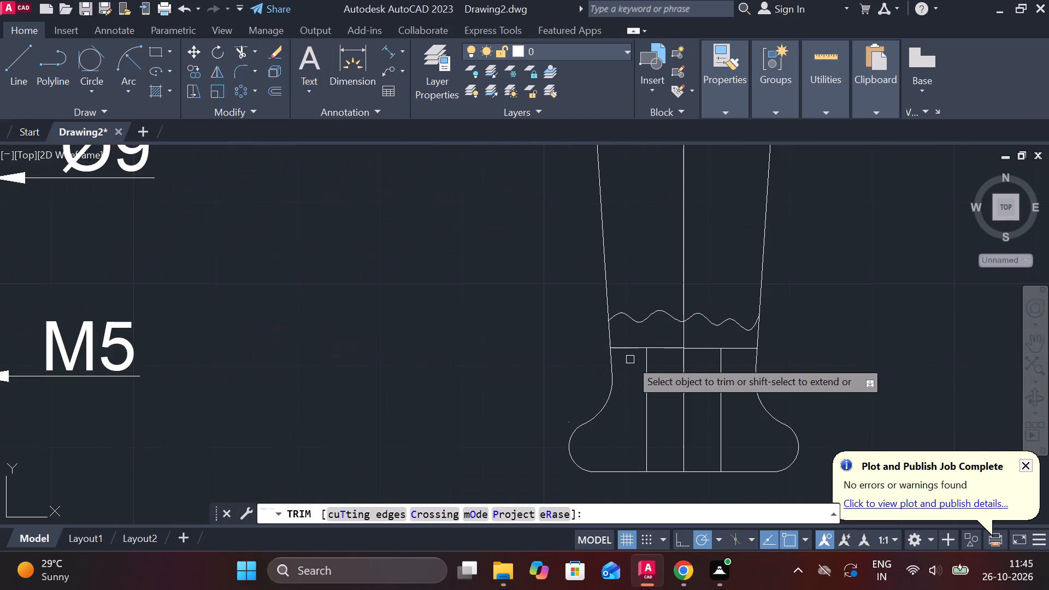
click(622, 350)
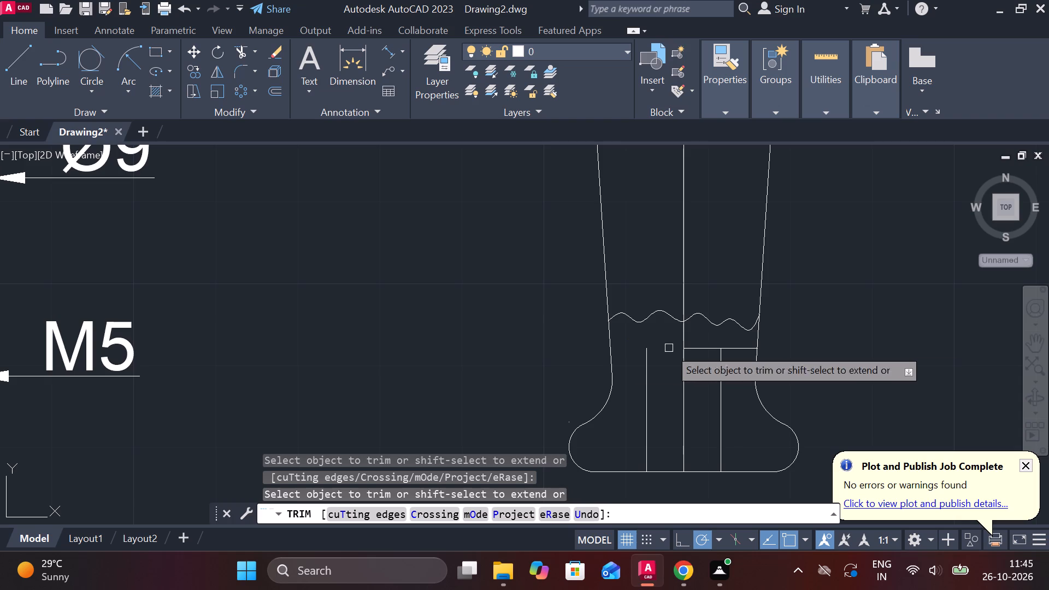
click(741, 349)
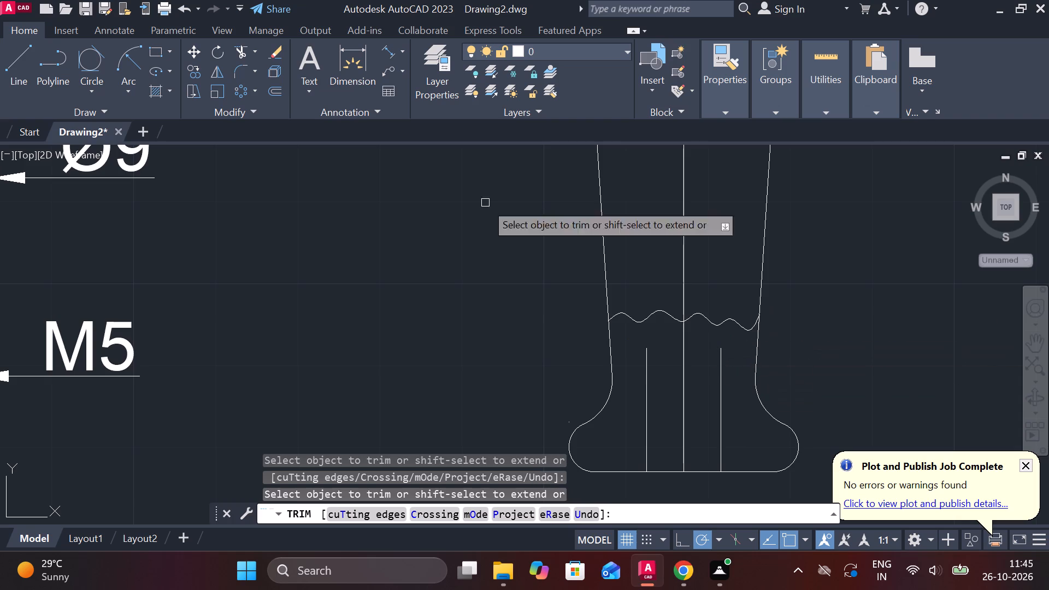
Draw a horizontal line joining the upper ends of the inner block's two vertical sides.
click(26, 54)
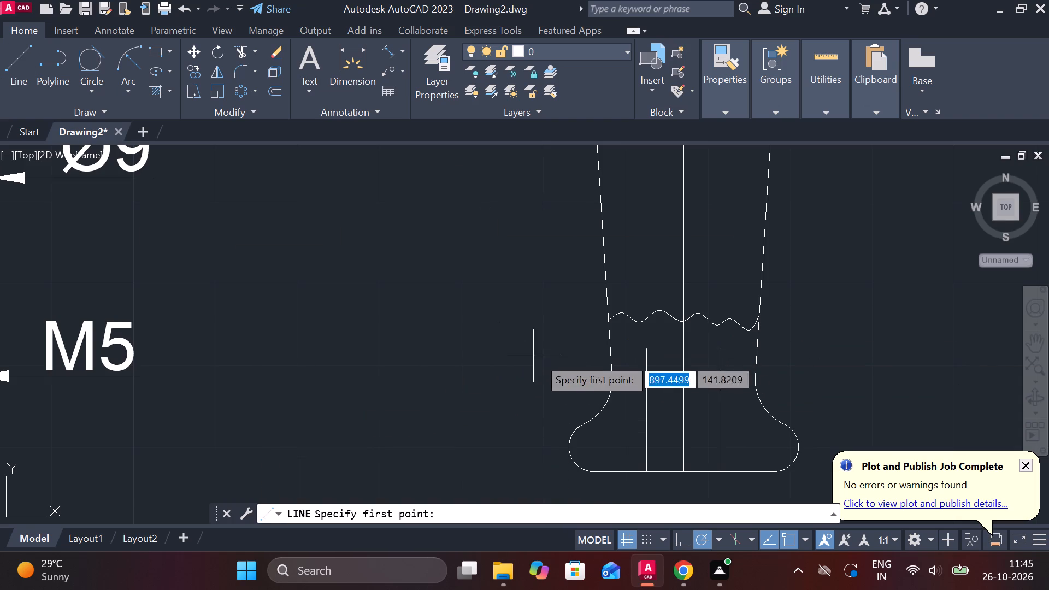
click(641, 351)
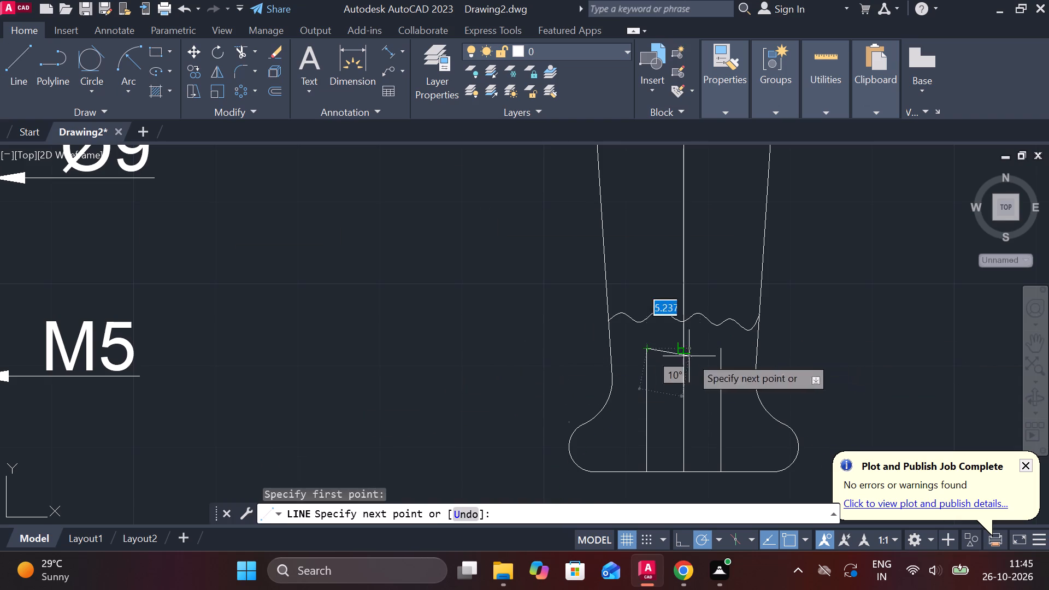
click(720, 347)
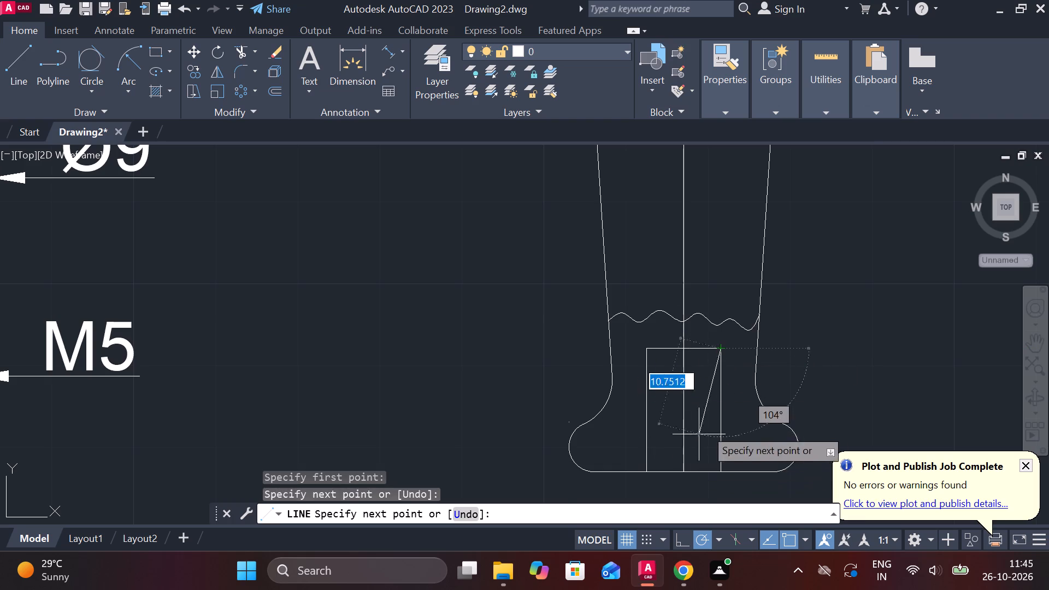
key(Escape)
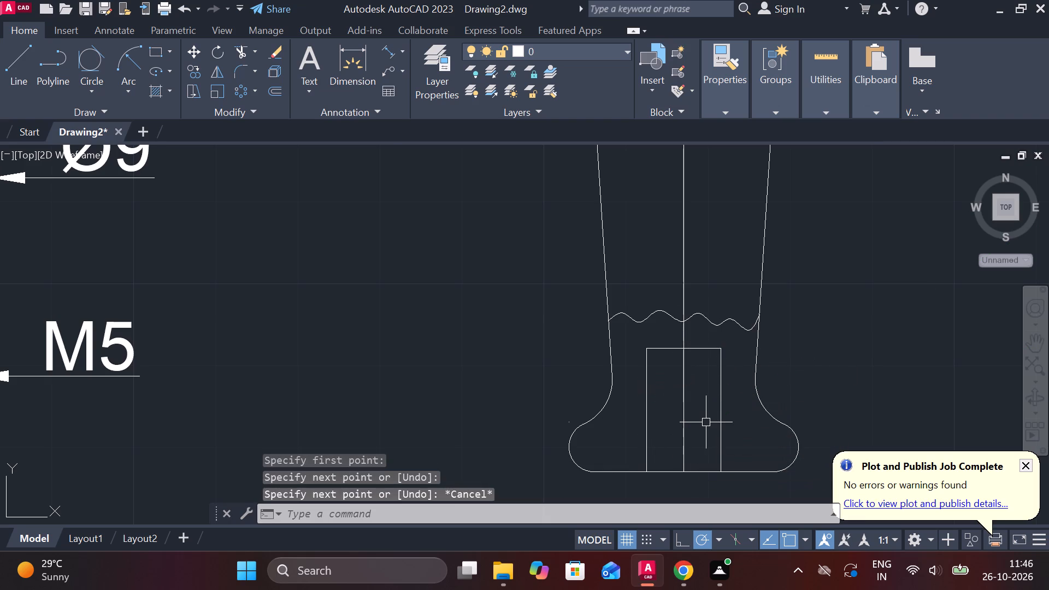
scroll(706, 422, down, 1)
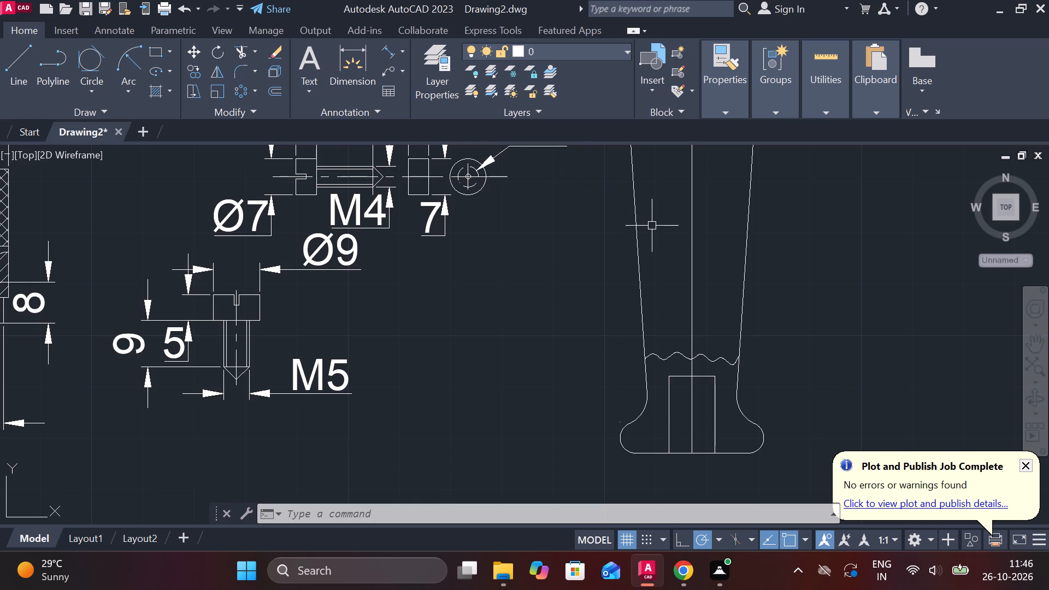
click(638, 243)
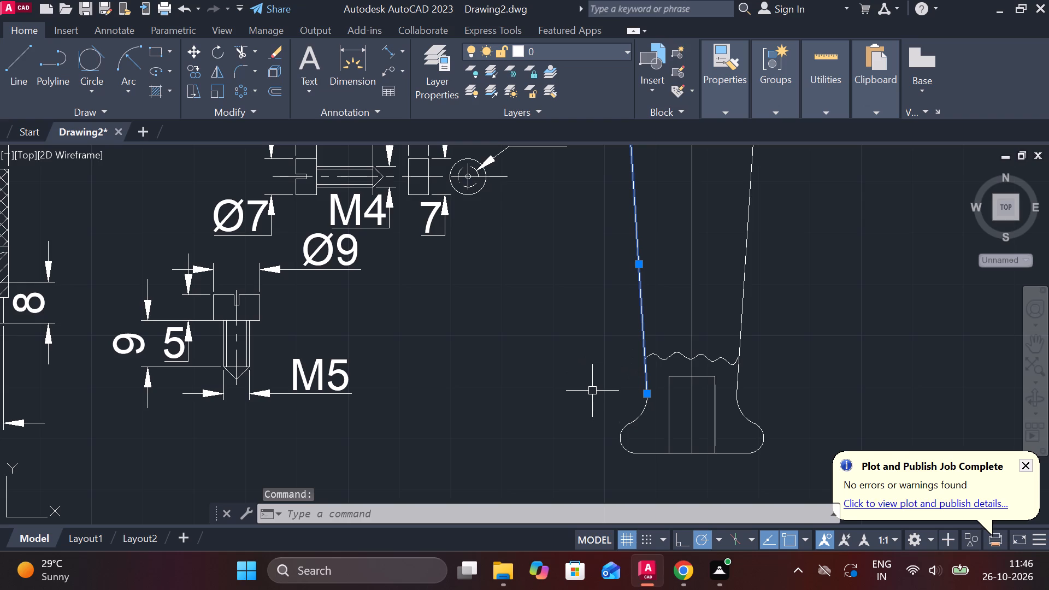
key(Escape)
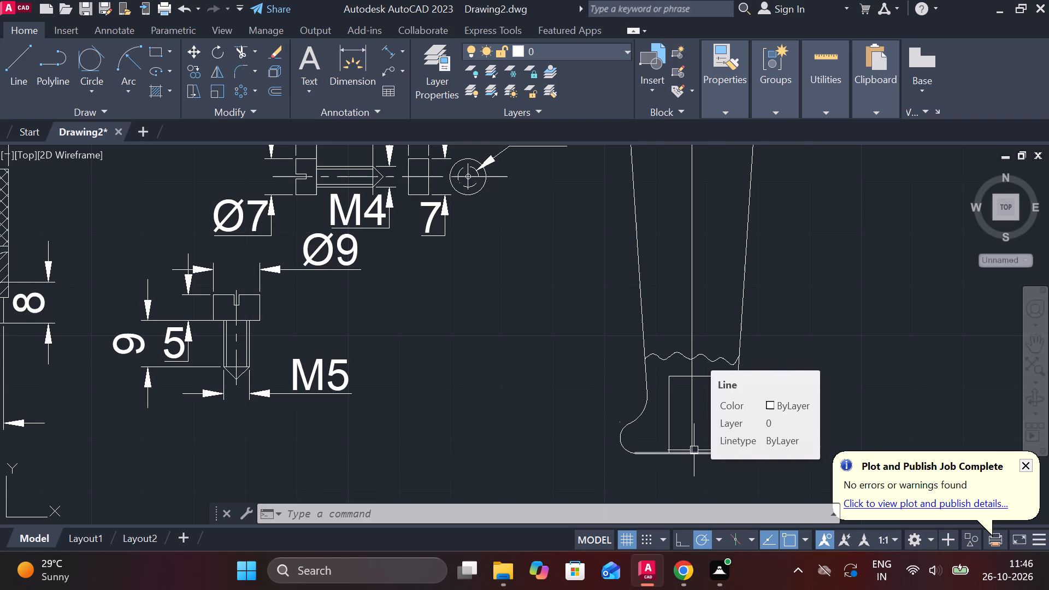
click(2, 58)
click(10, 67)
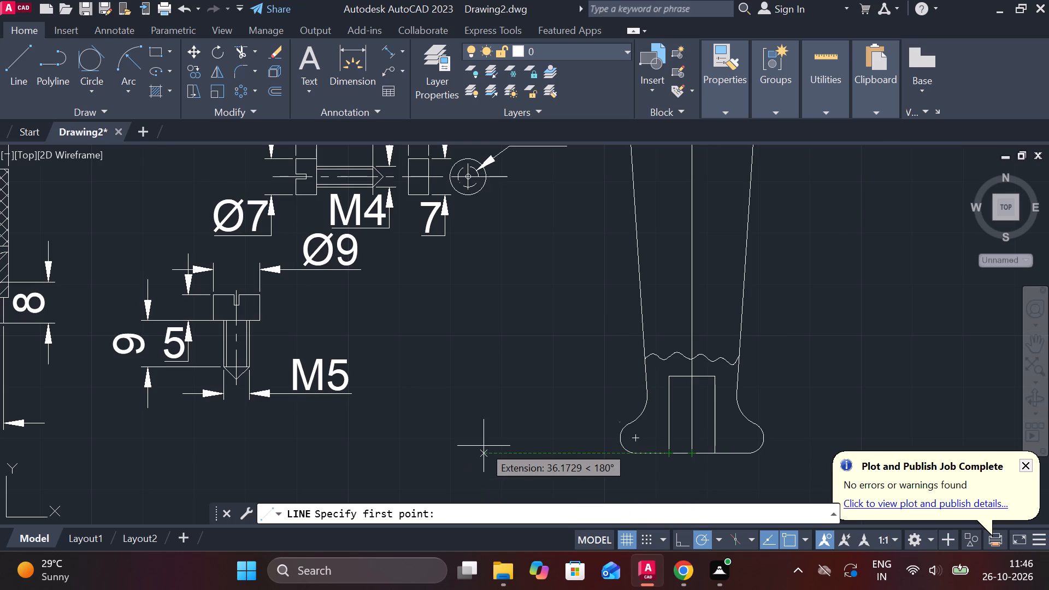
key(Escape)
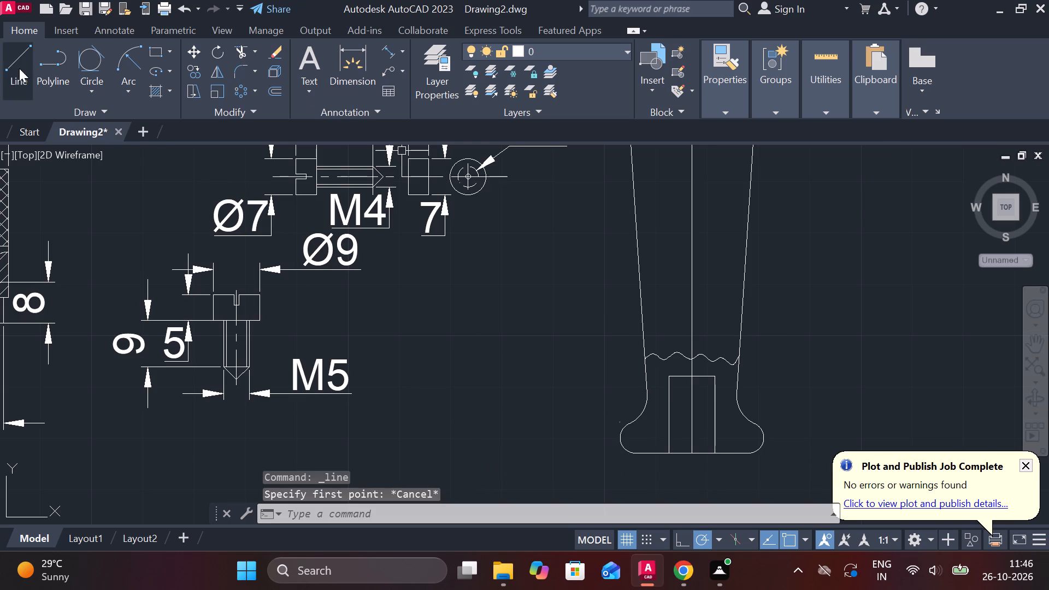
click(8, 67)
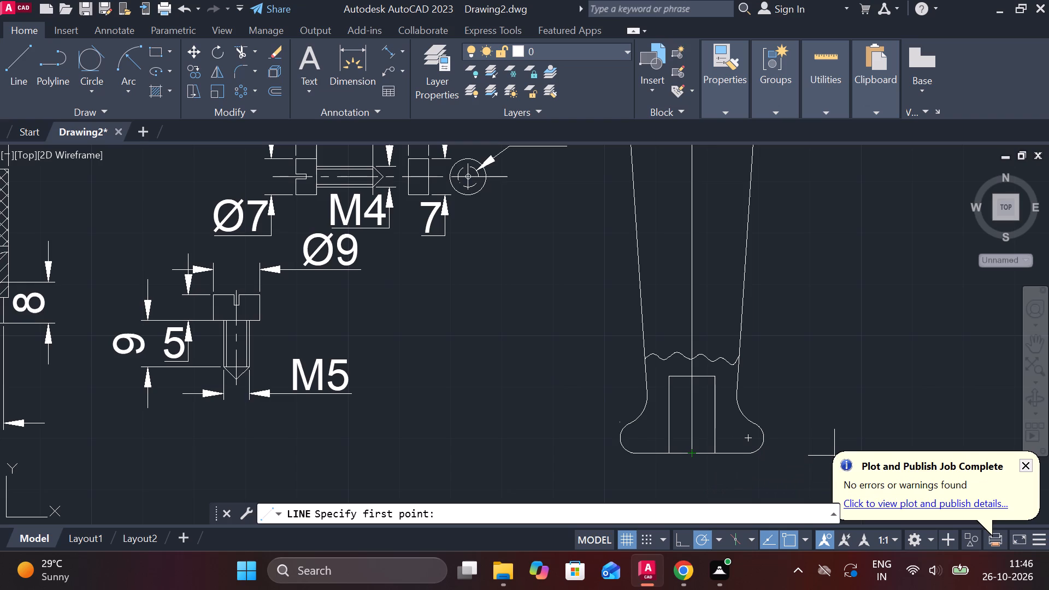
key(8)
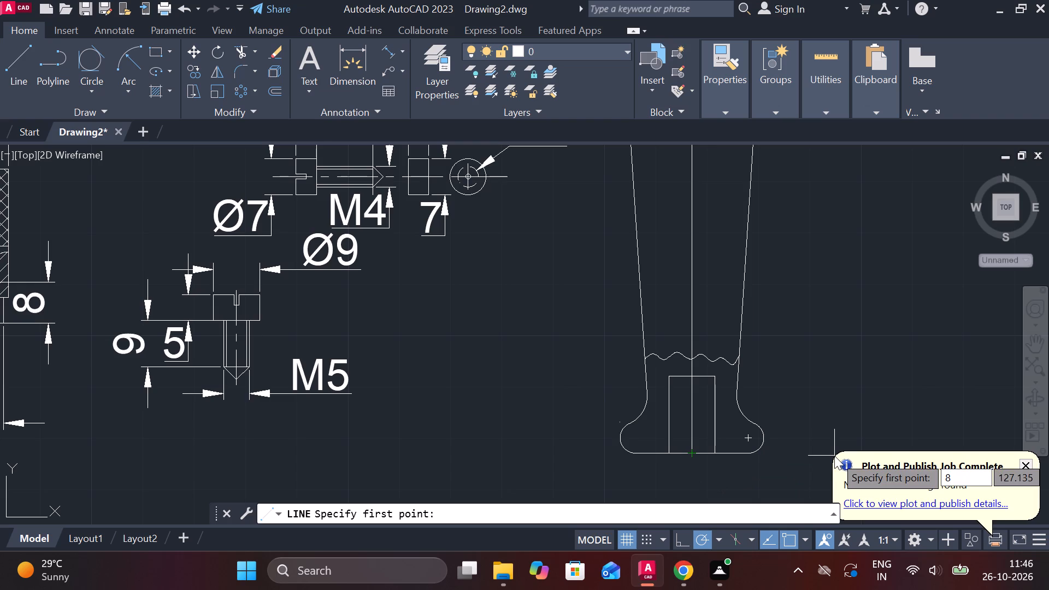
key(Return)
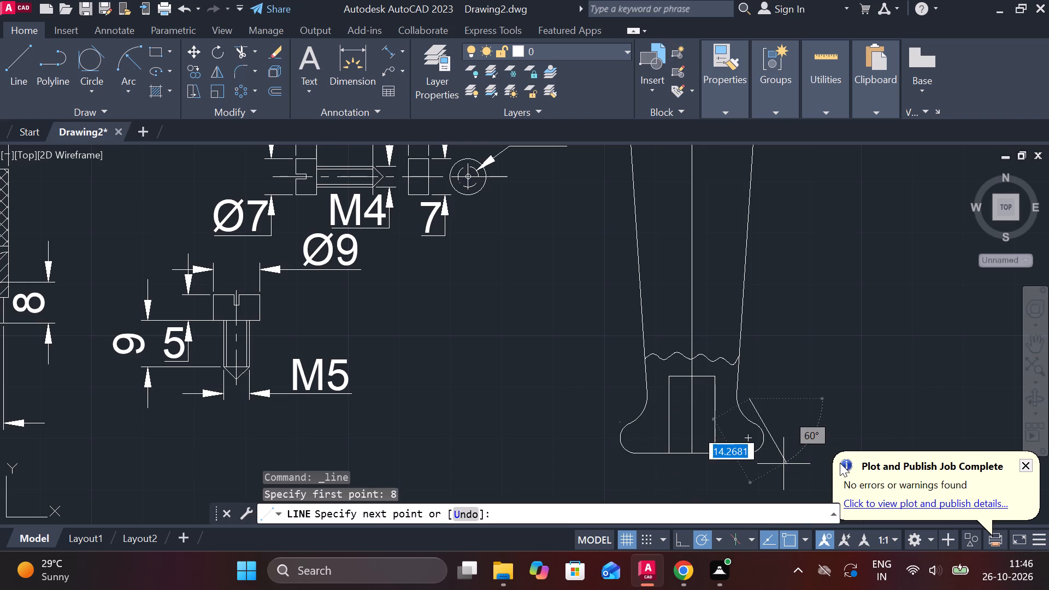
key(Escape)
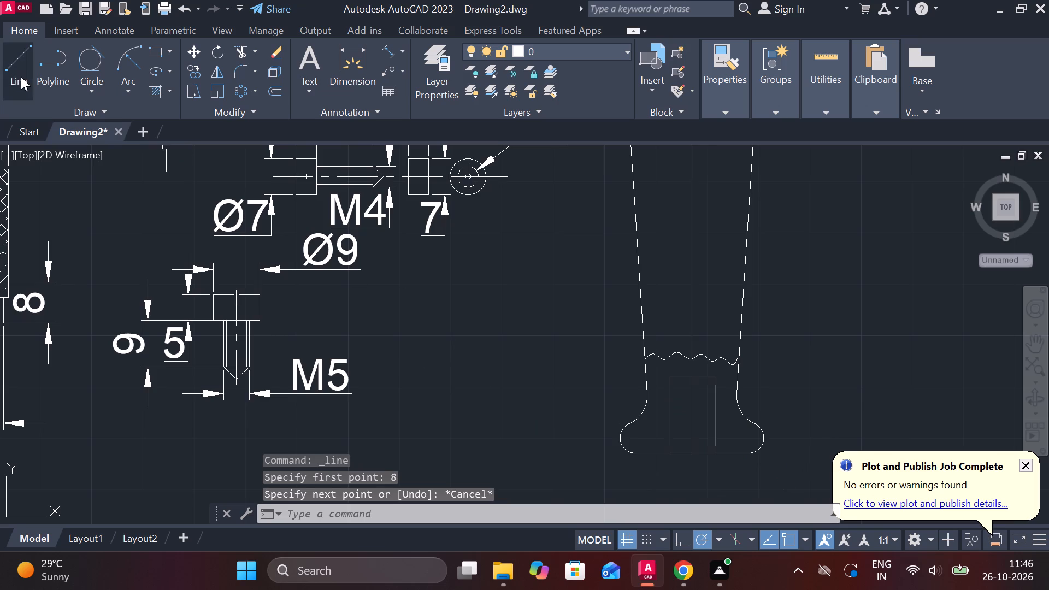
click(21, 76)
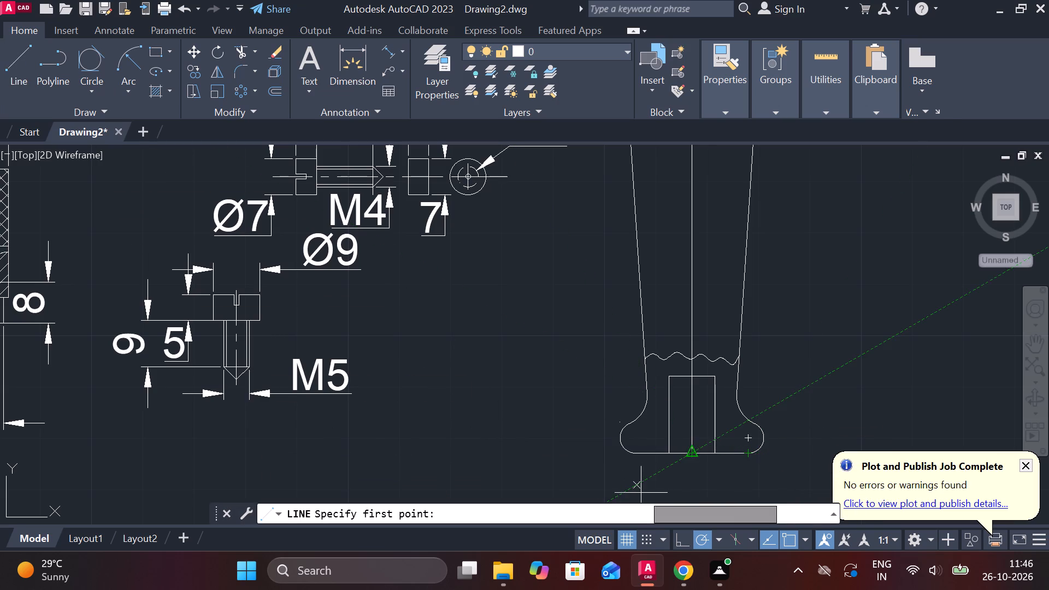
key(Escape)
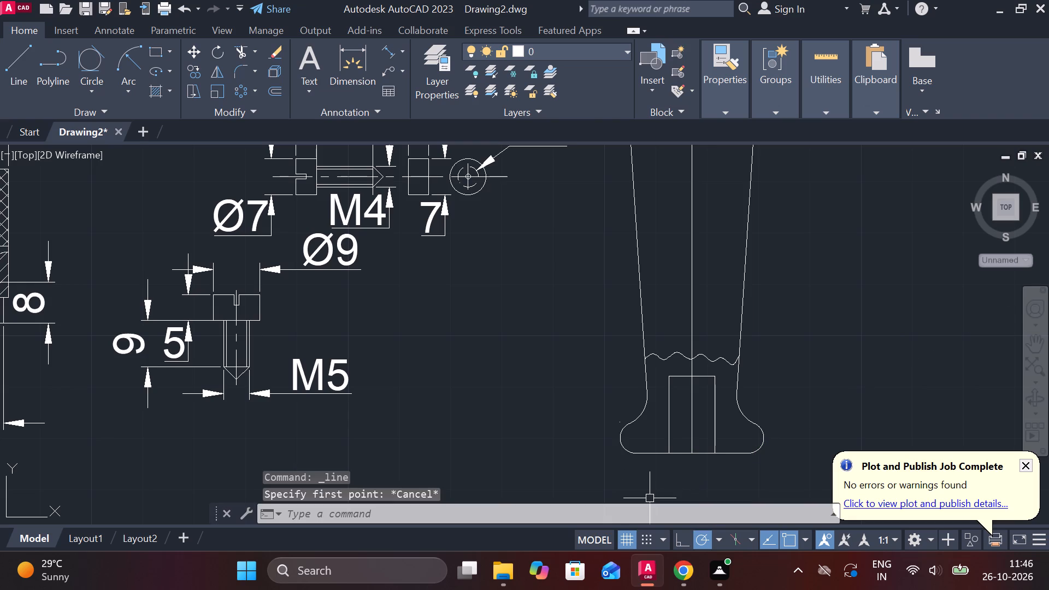
Draw a line from the base, 8 units right of the centre line, up to the lower end of the right slanted side.
click(14, 78)
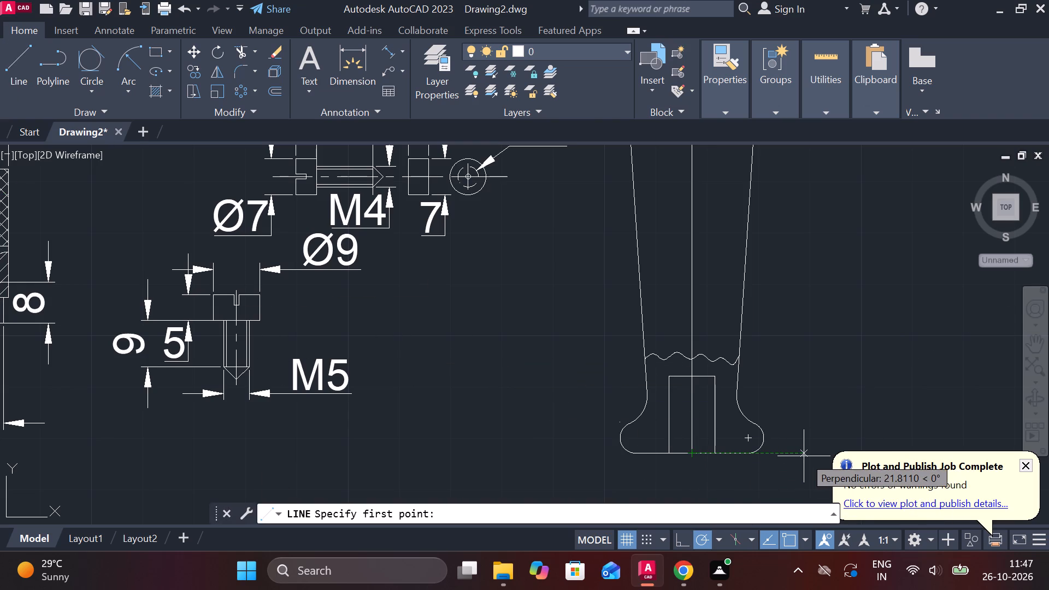
key(8)
key(Return)
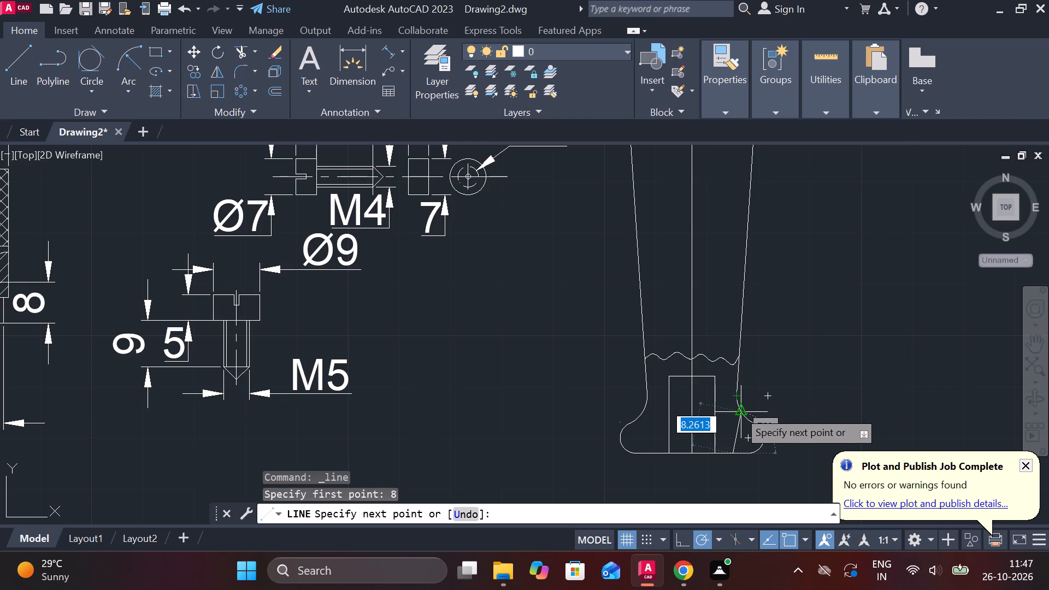
scroll(738, 410, up, 3)
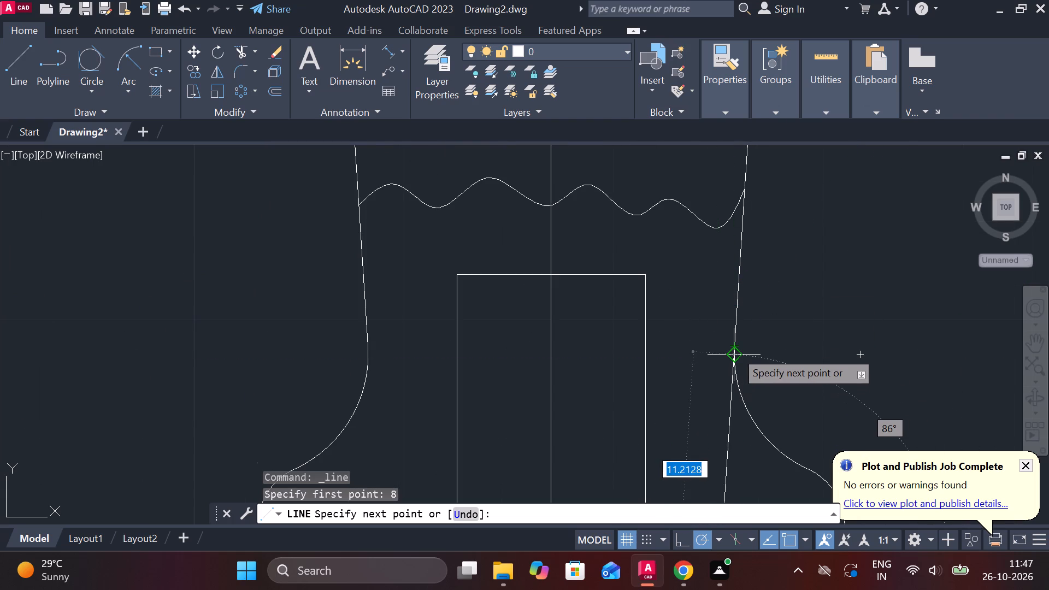
click(735, 351)
scroll(814, 305, down, 3)
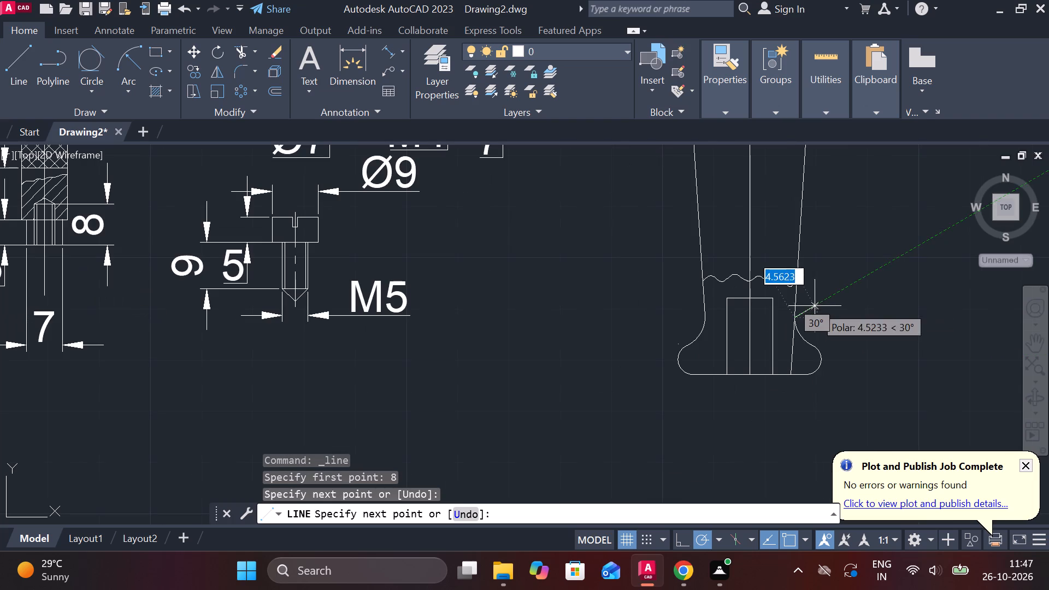
key(Escape)
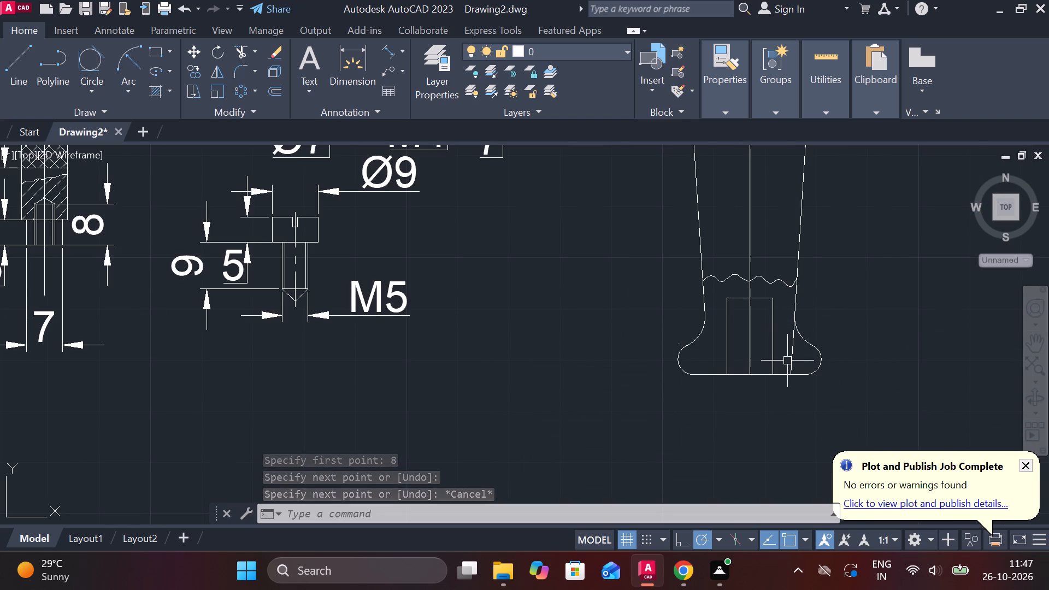
Mirror the new slanted line inside the right flange about the vertical centre line, keeping the original.
click(791, 358)
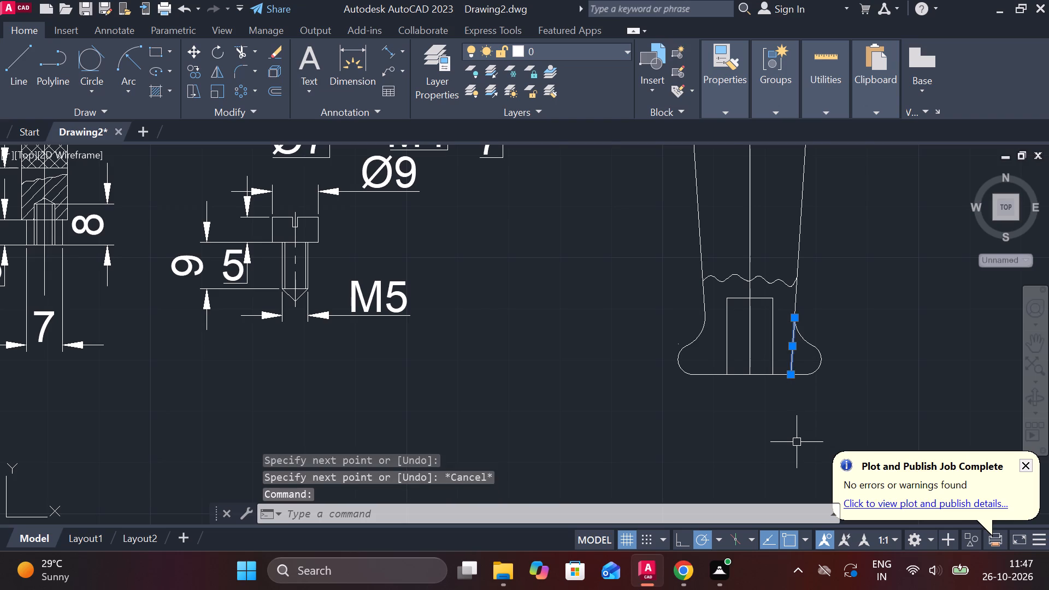
key(m)
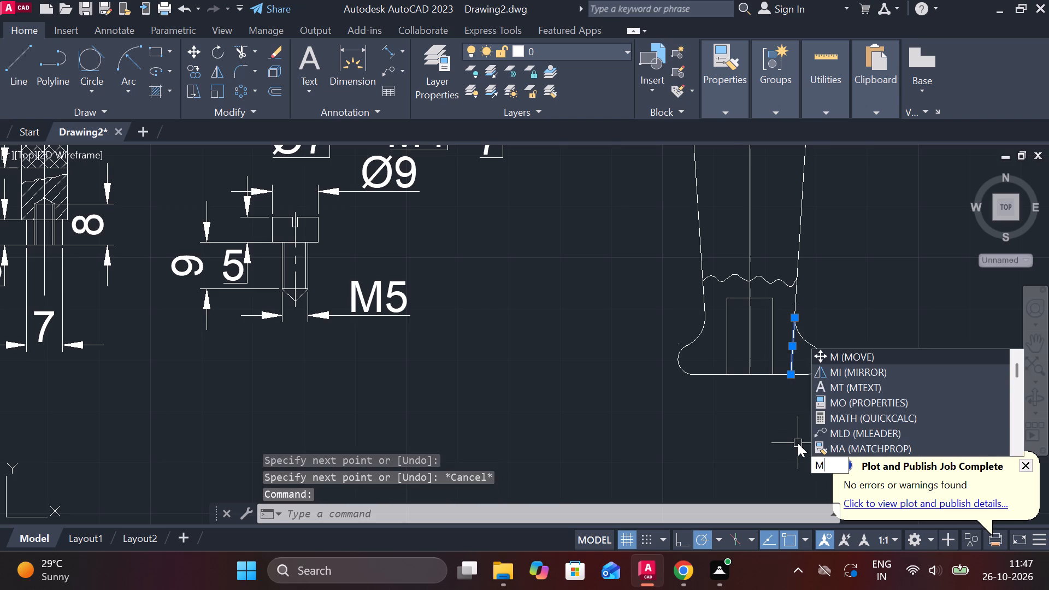
click(897, 365)
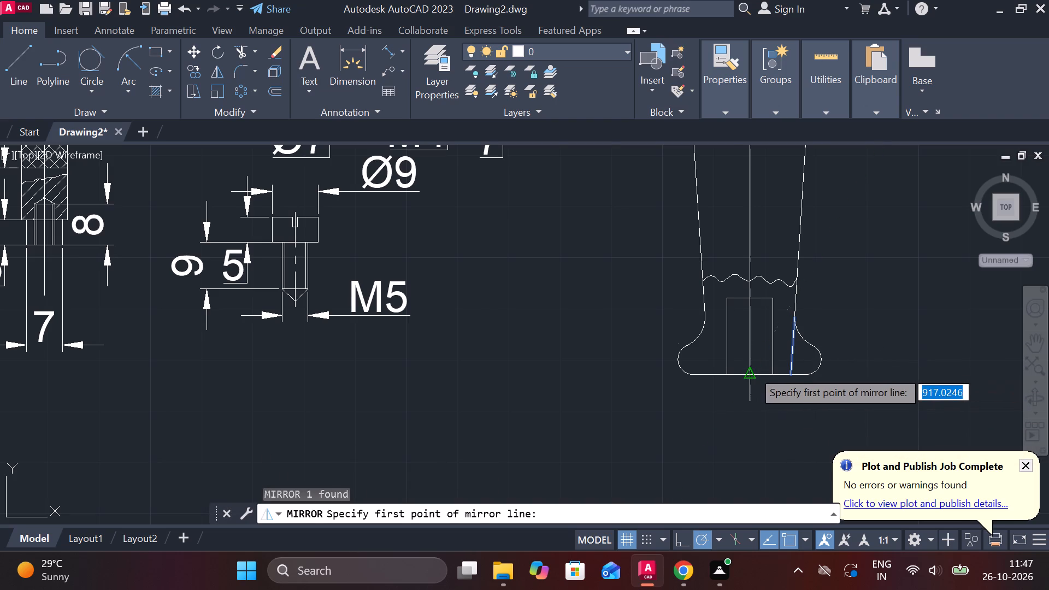
click(751, 372)
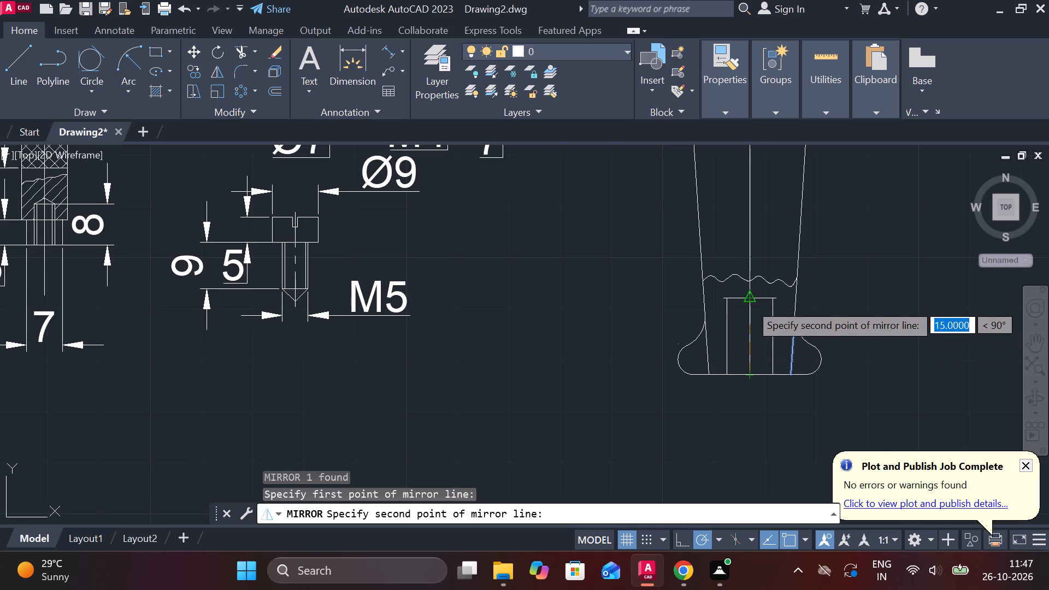
click(750, 303)
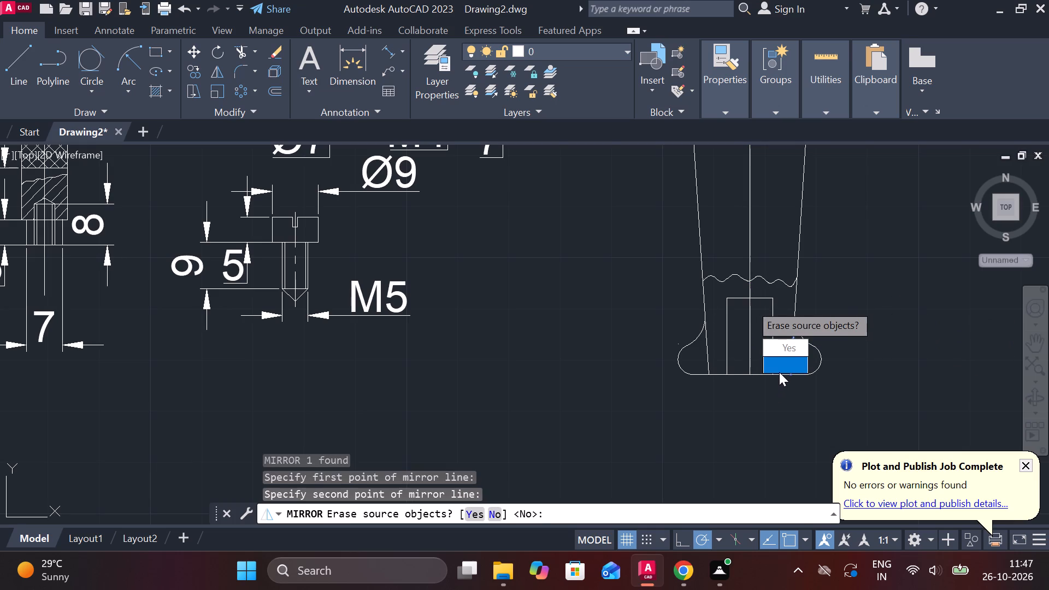
drag(782, 365, 750, 303)
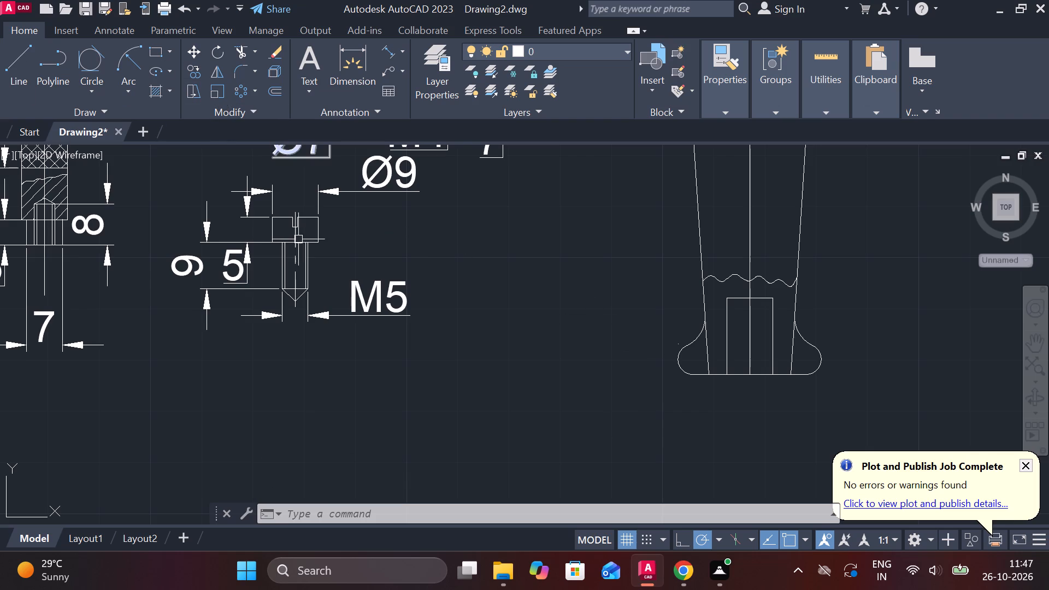
Delete the two short slanted lines inside the flanges, on both sides of the inner block.
scroll(483, 250, down, 2)
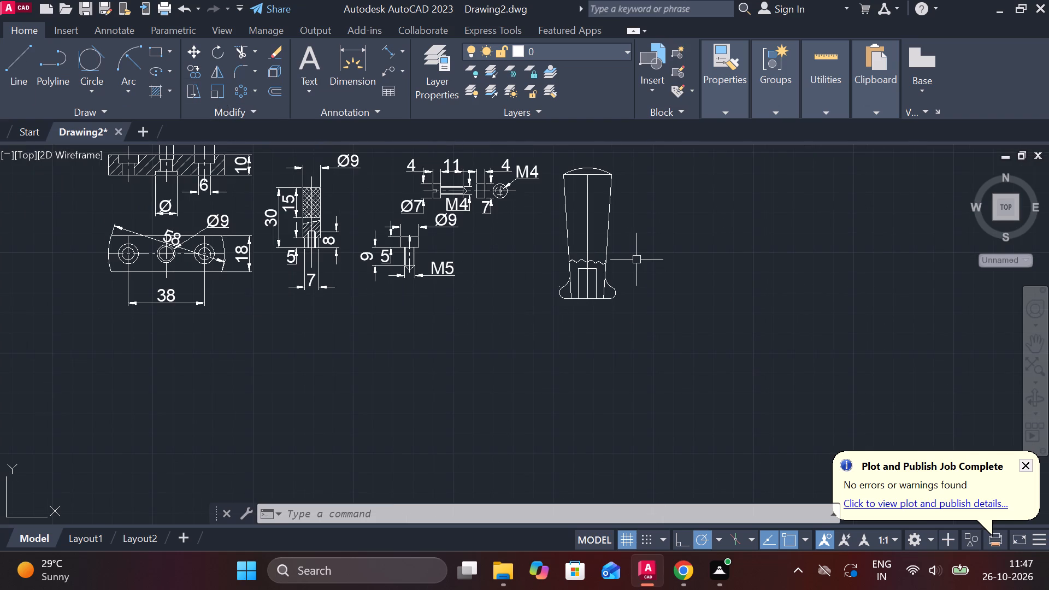
scroll(637, 259, up, 2)
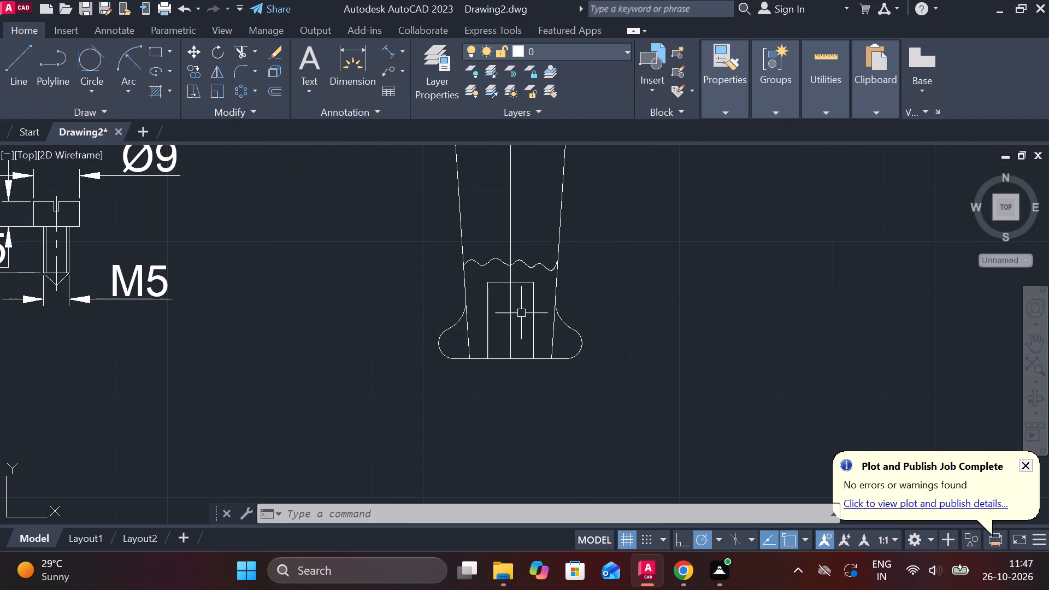
click(470, 349)
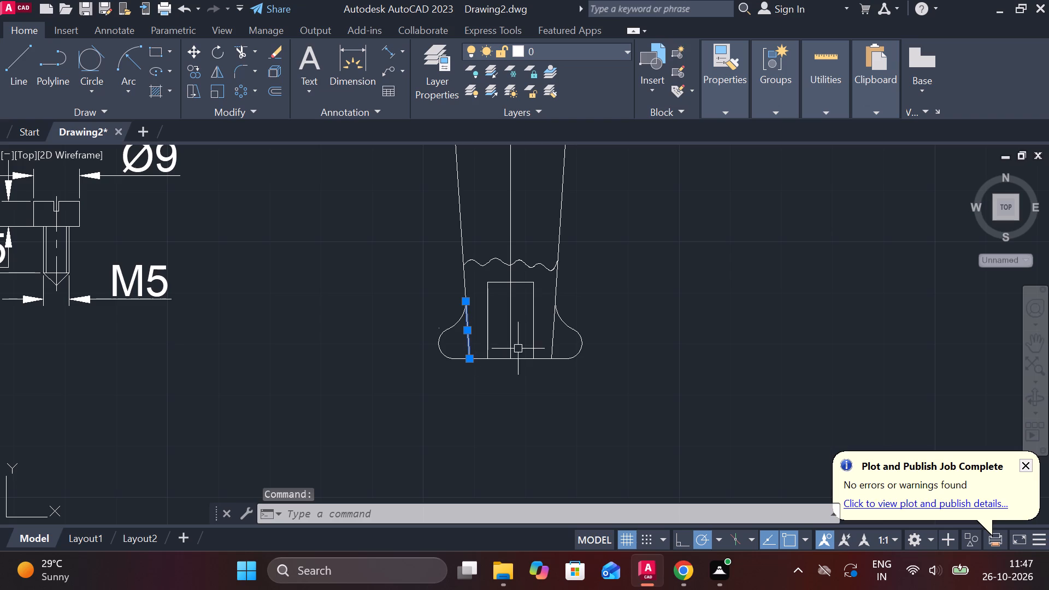
click(552, 343)
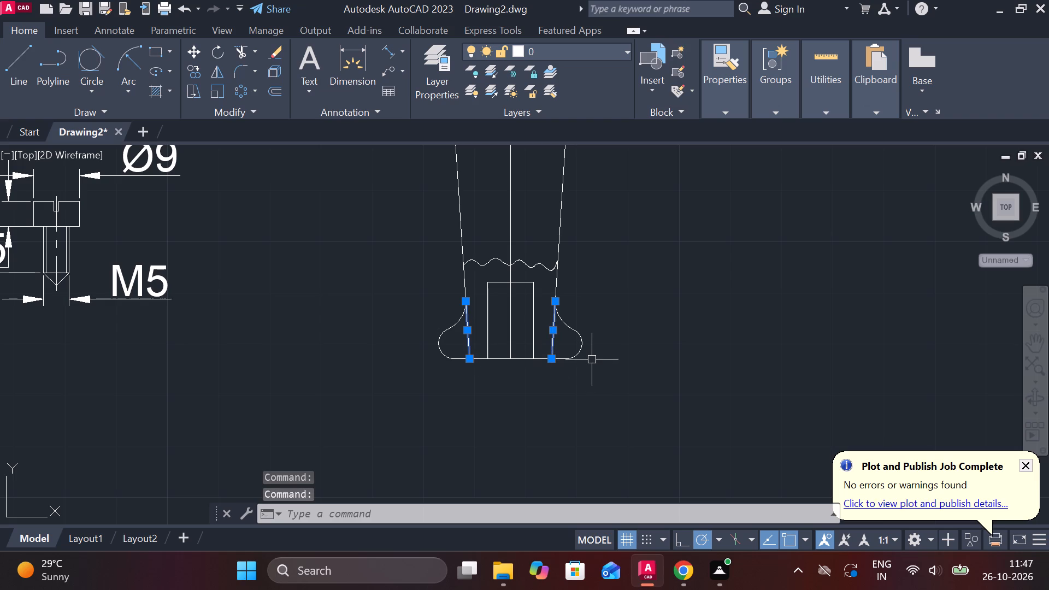
key(Delete)
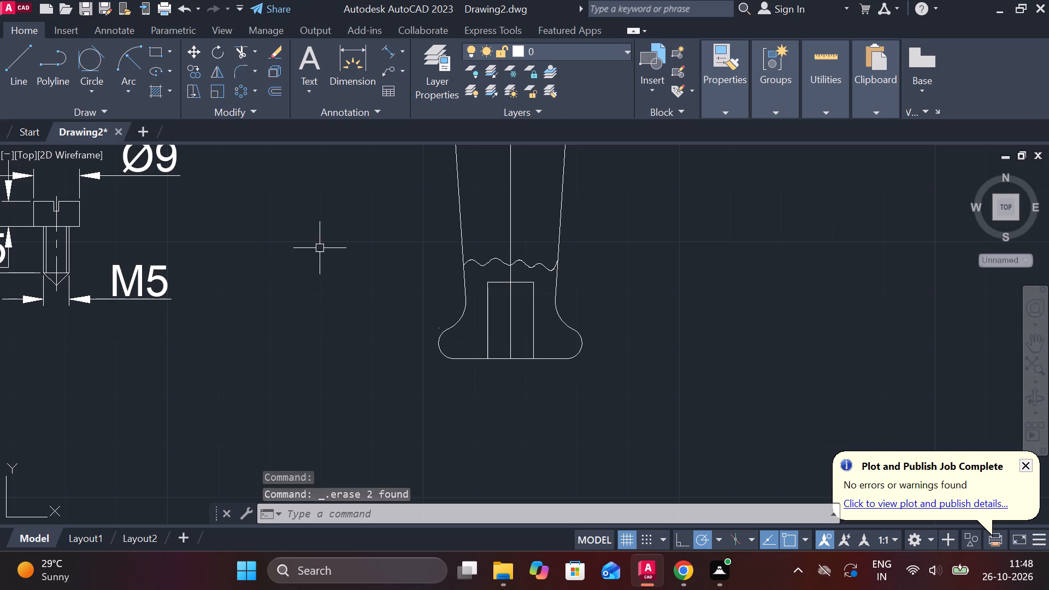
Copy the complete flanged, tapered part horizontally to the empty area below the undimensioned screw and knurled pin.
scroll(320, 248, down, 2)
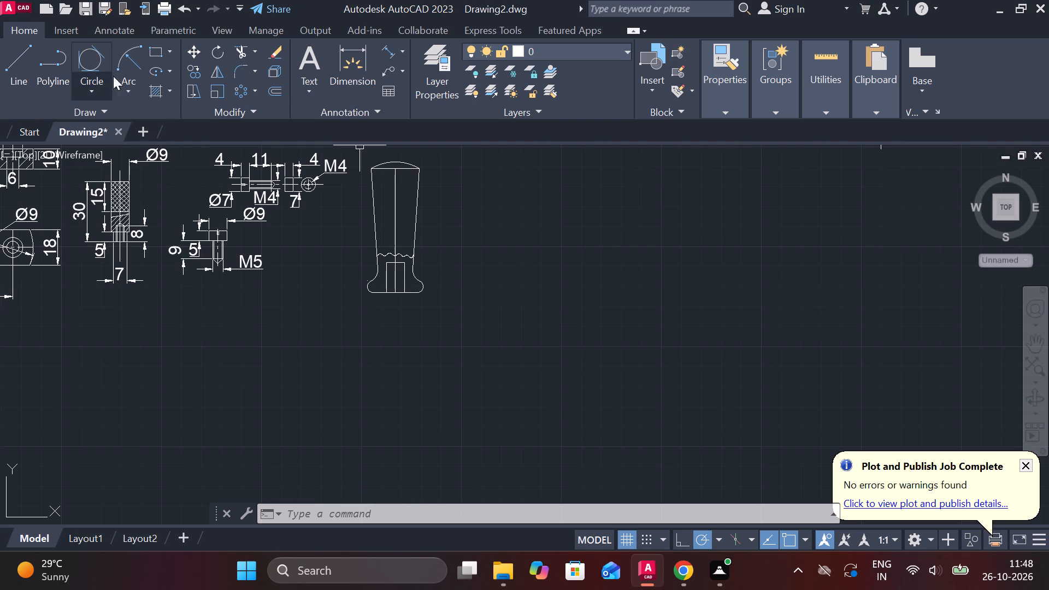
scroll(416, 174, up, 1)
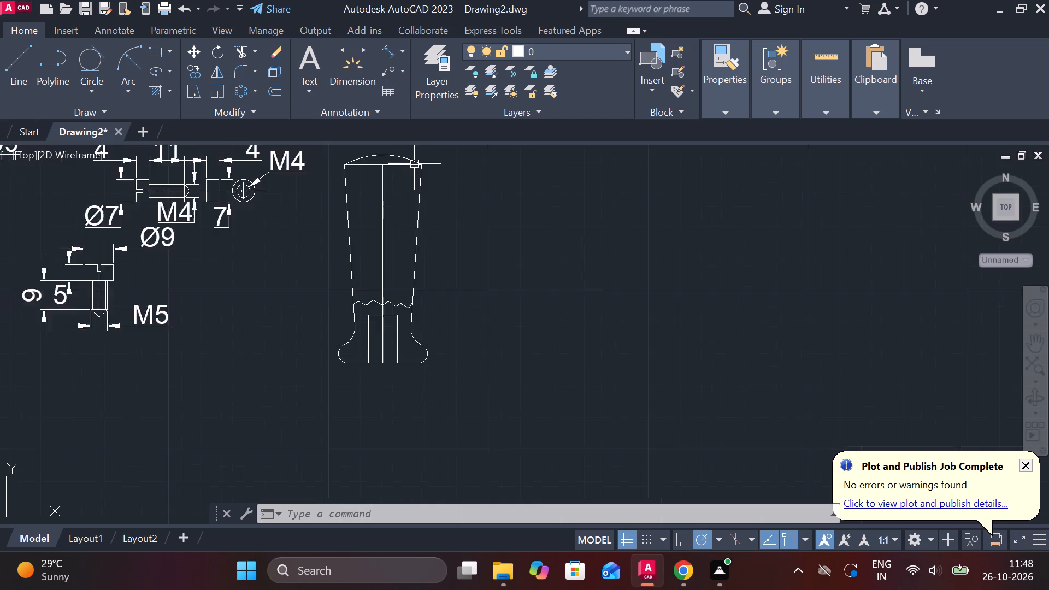
scroll(413, 163, up, 1)
scroll(414, 318, down, 3)
scroll(385, 265, up, 2)
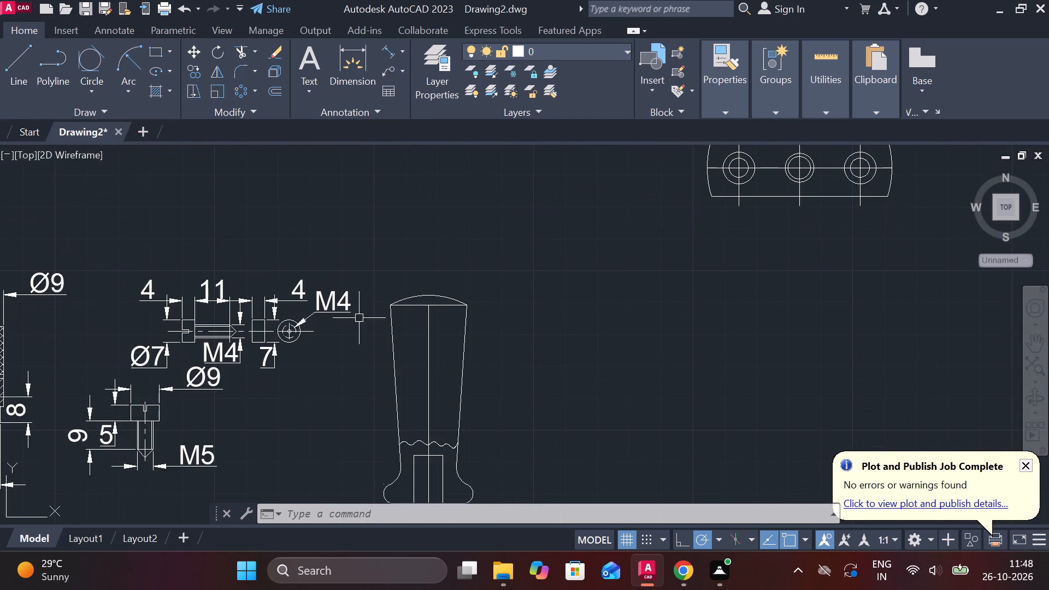
click(369, 293)
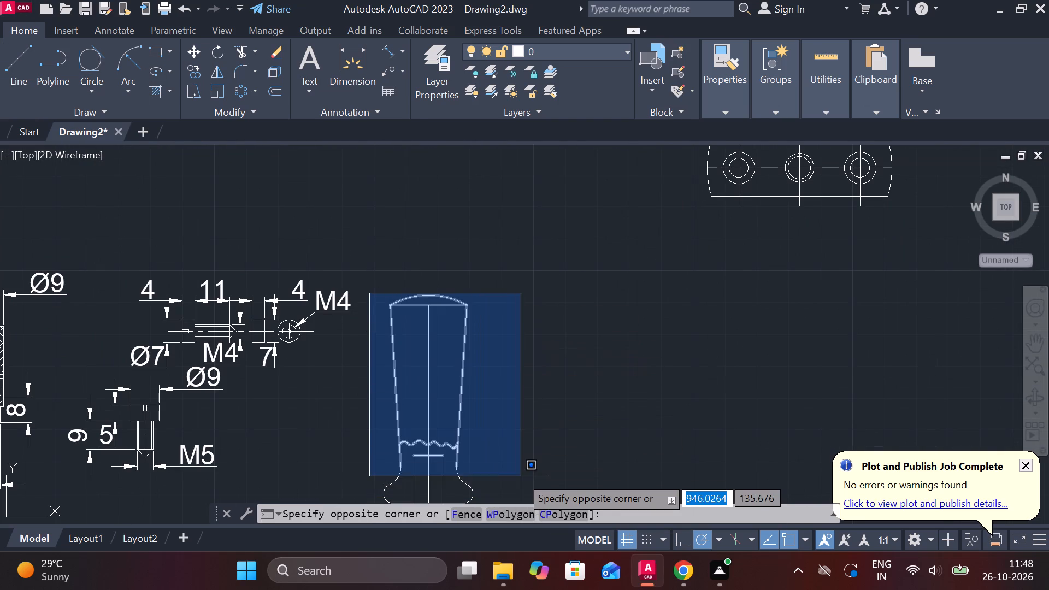
scroll(521, 485, down, 2)
scroll(469, 358, down, 2)
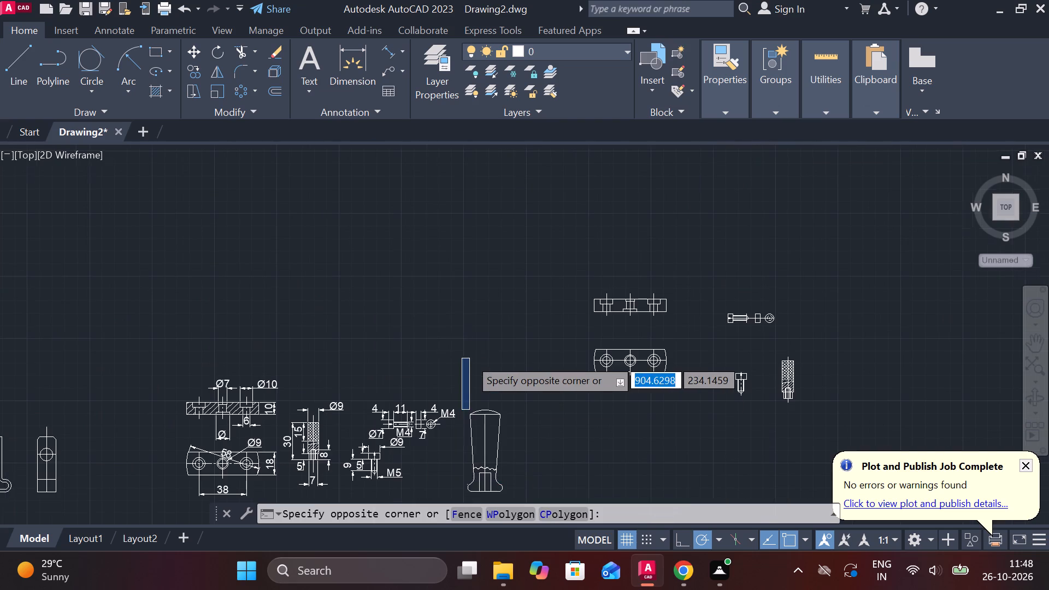
scroll(492, 419, up, 3)
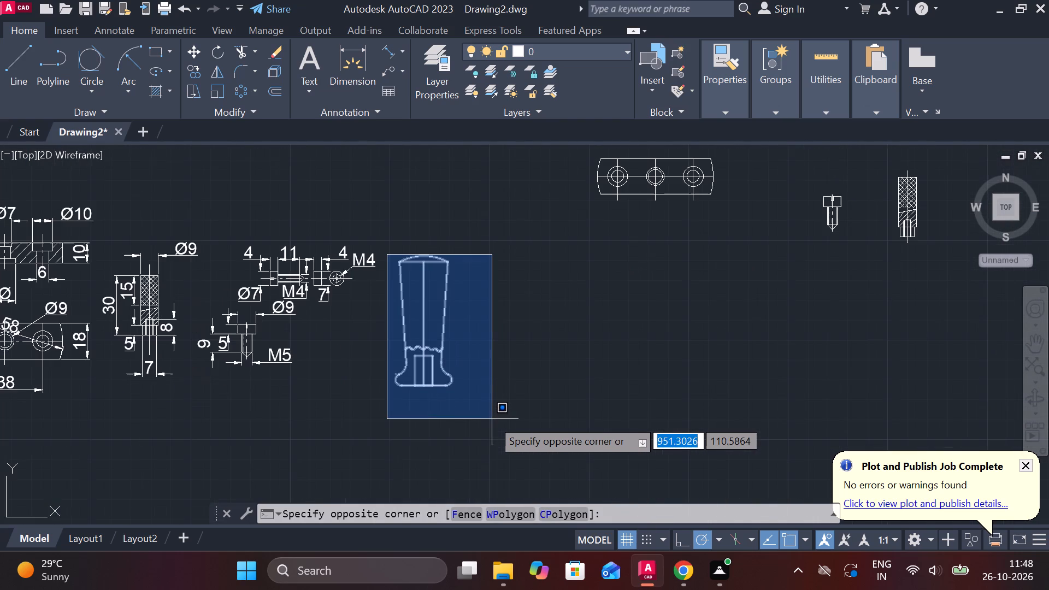
double_click(463, 398)
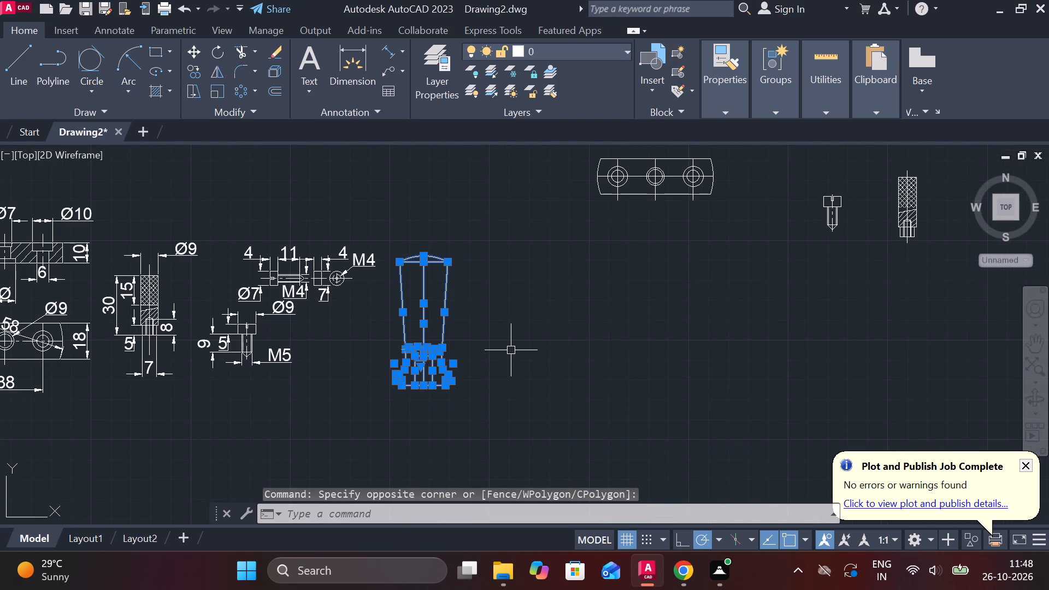
key(c)
key(o)
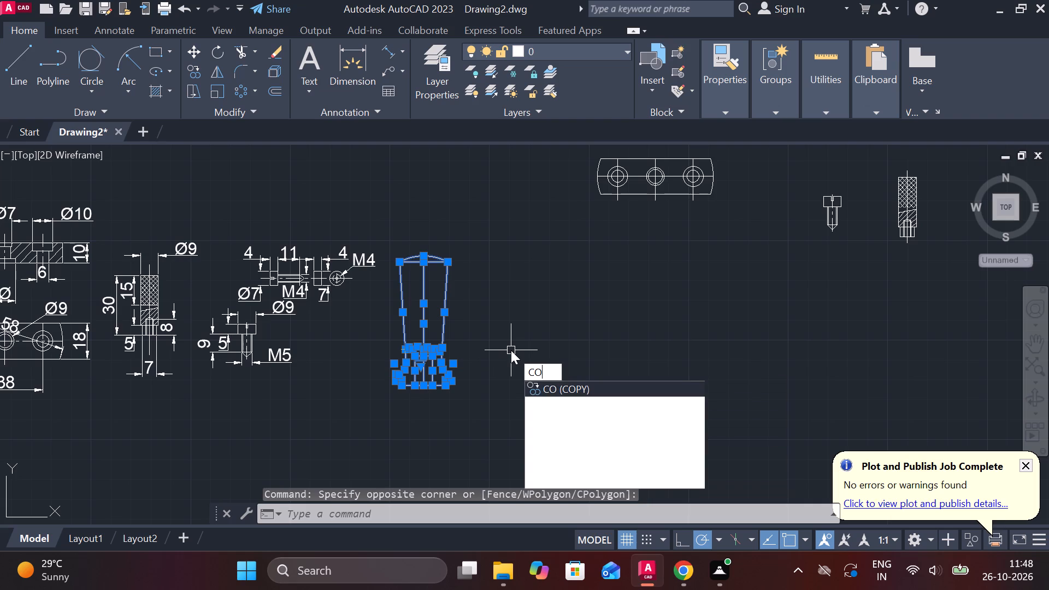
key(Return)
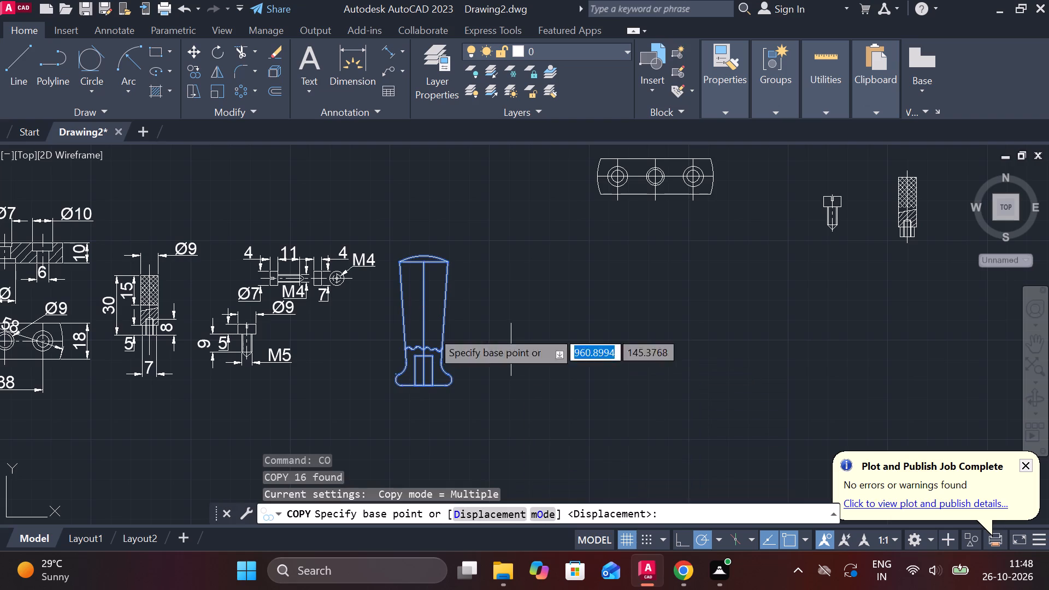
click(427, 335)
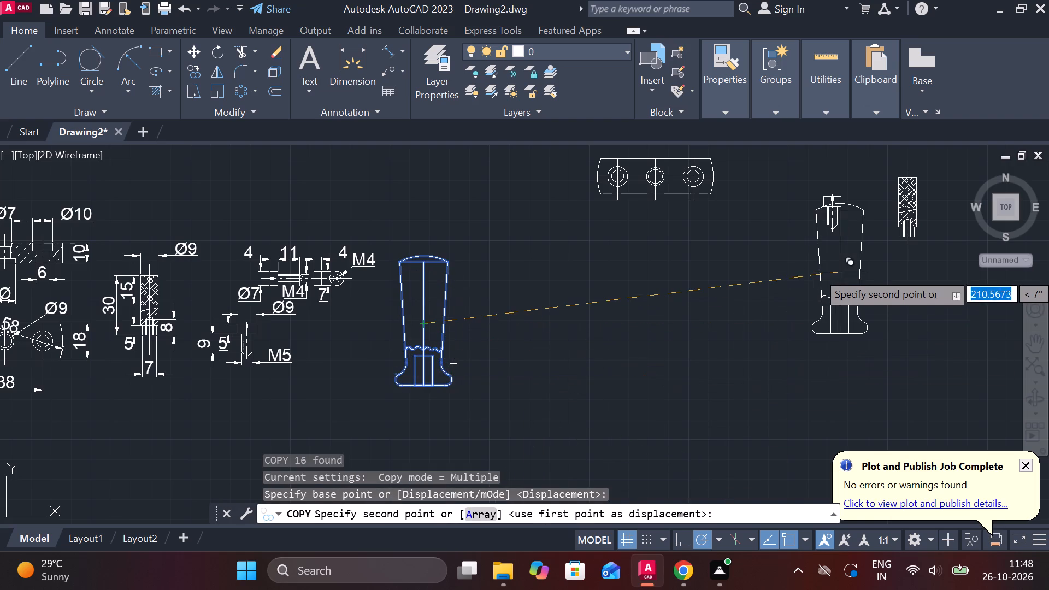
click(858, 312)
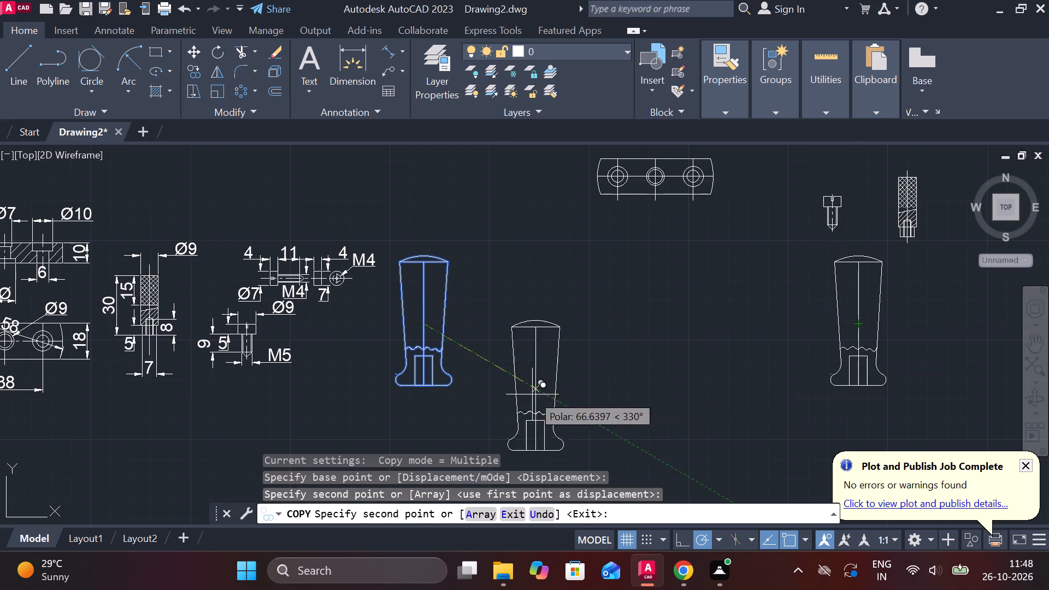
key(Escape)
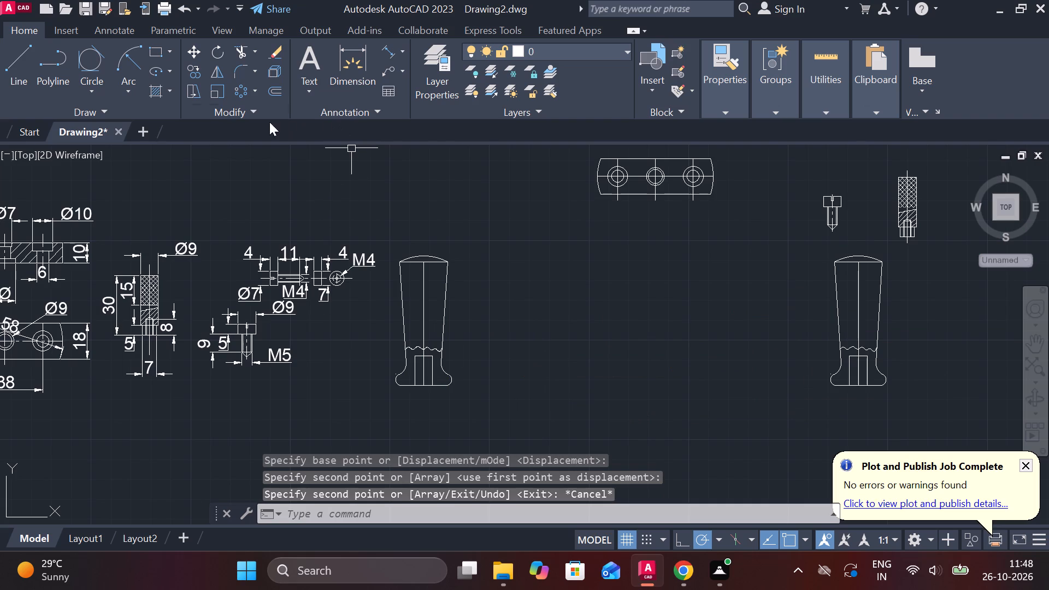
Add a horizontal linear dimension for the inner block's width on the original part, placed below its base.
click(402, 50)
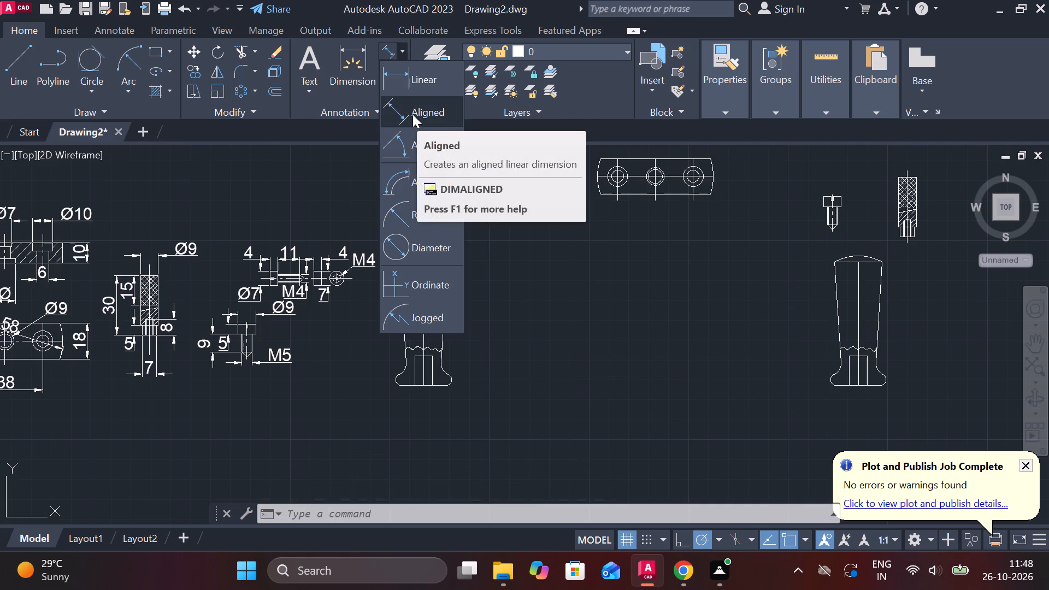
click(424, 87)
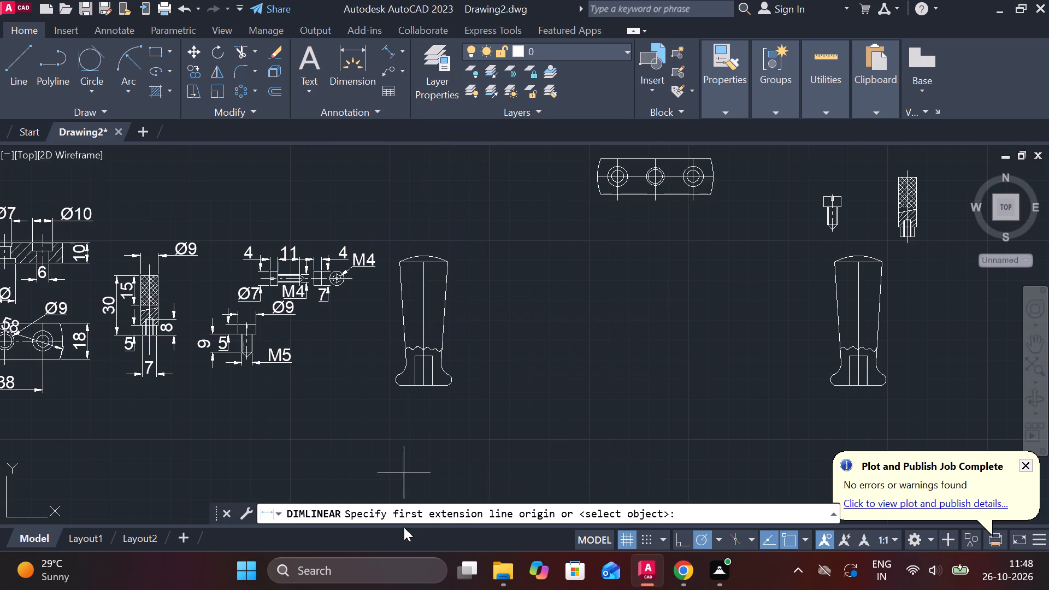
scroll(413, 385, up, 3)
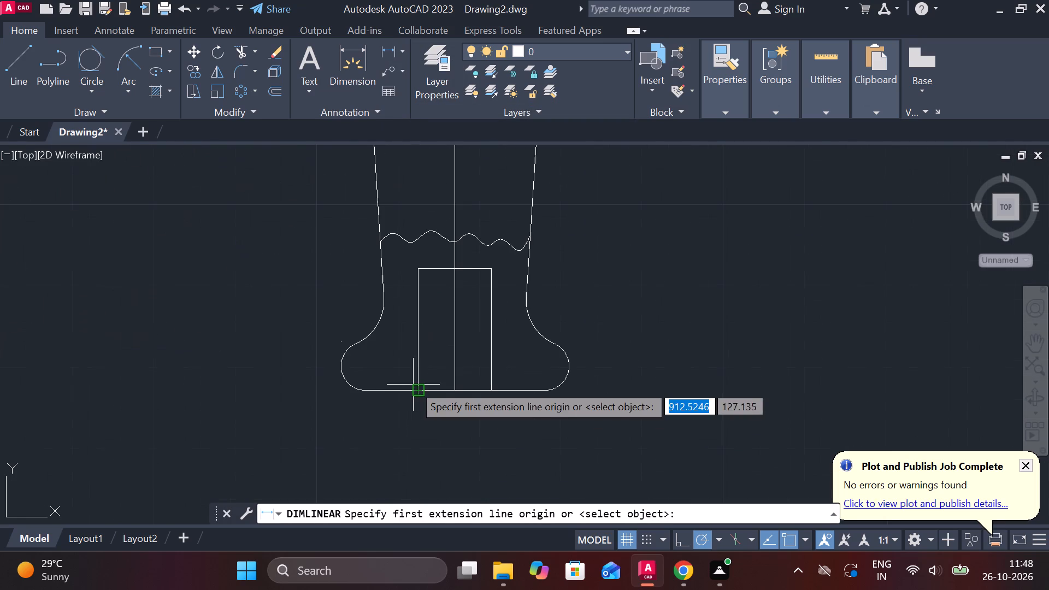
click(420, 391)
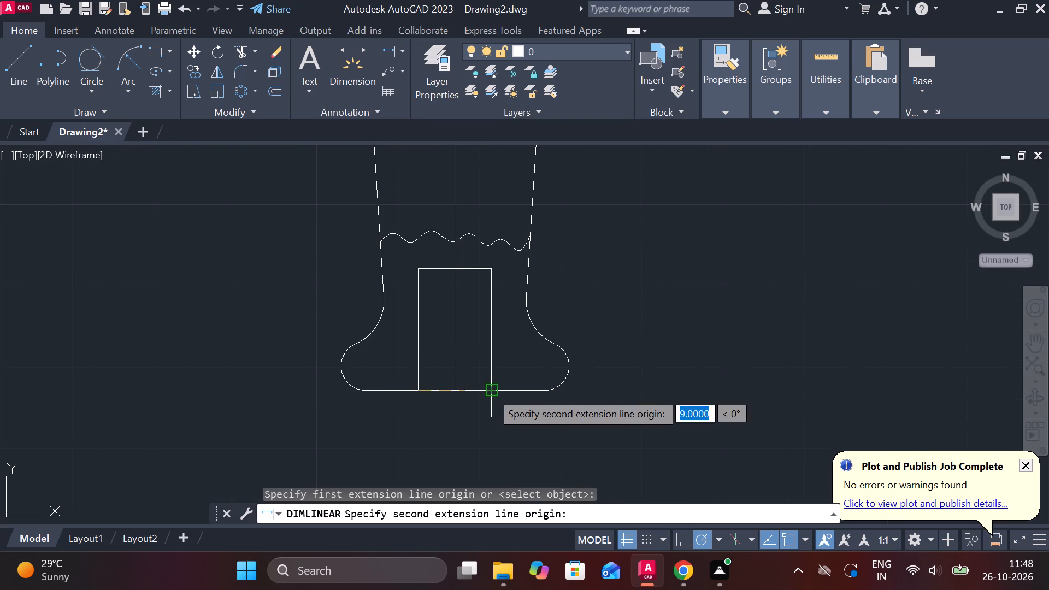
click(491, 392)
scroll(486, 416, down, 3)
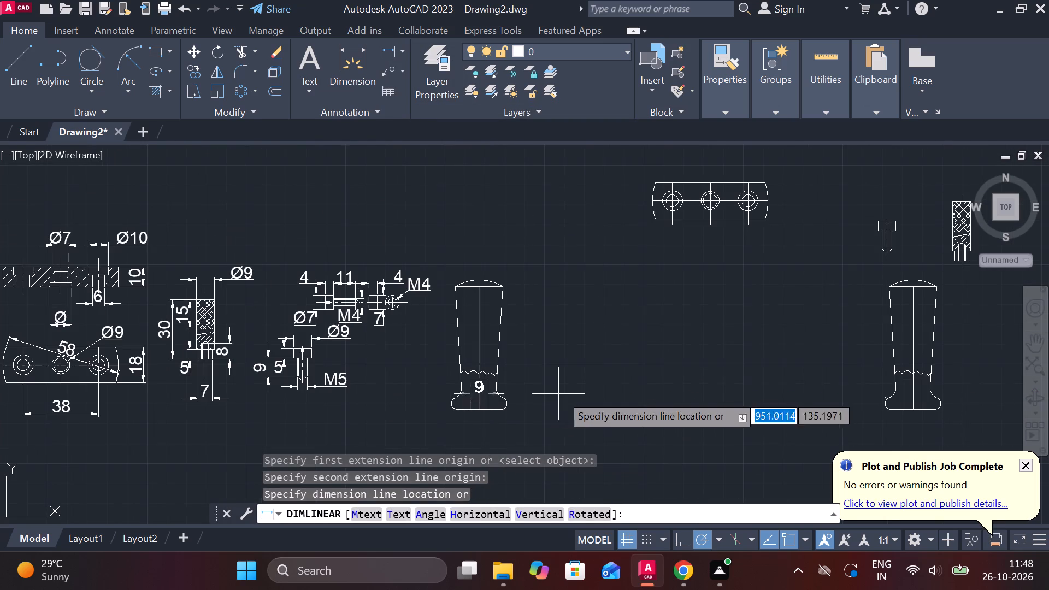
scroll(524, 302, down, 3)
scroll(532, 365, up, 4)
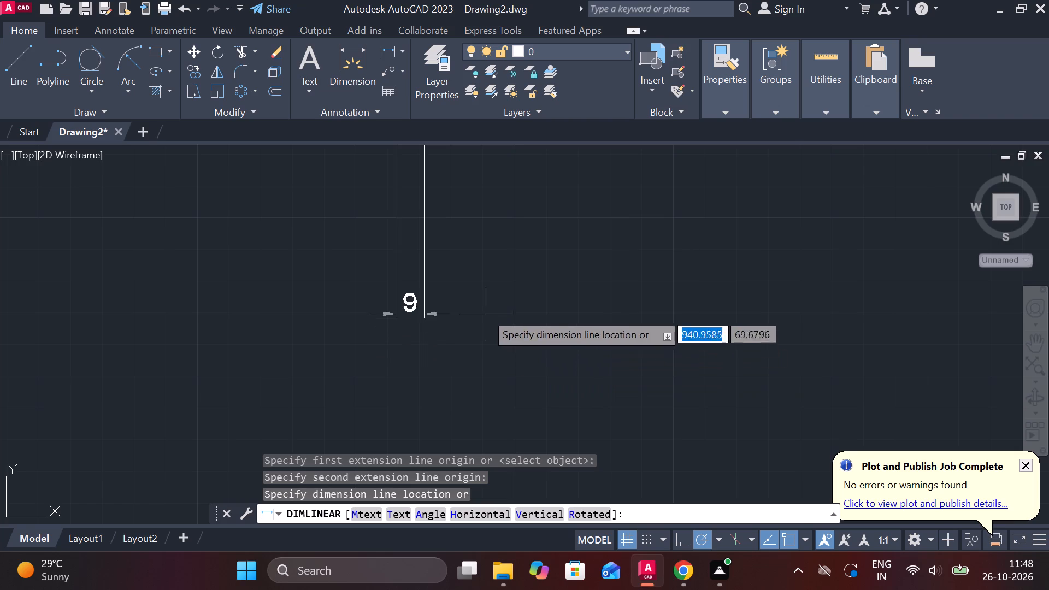
scroll(464, 223, down, 4)
scroll(466, 216, up, 3)
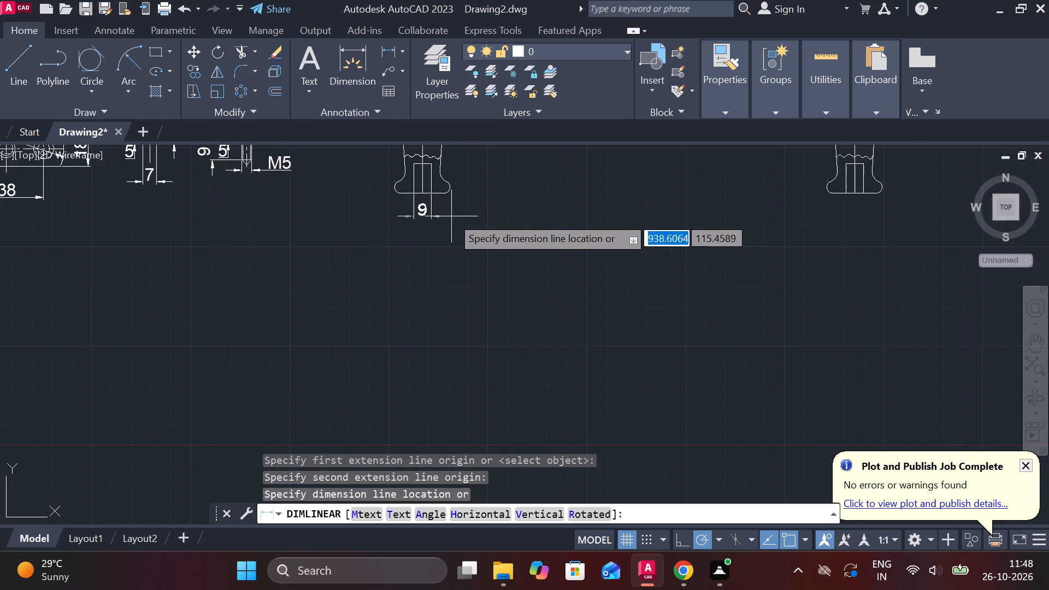
click(439, 232)
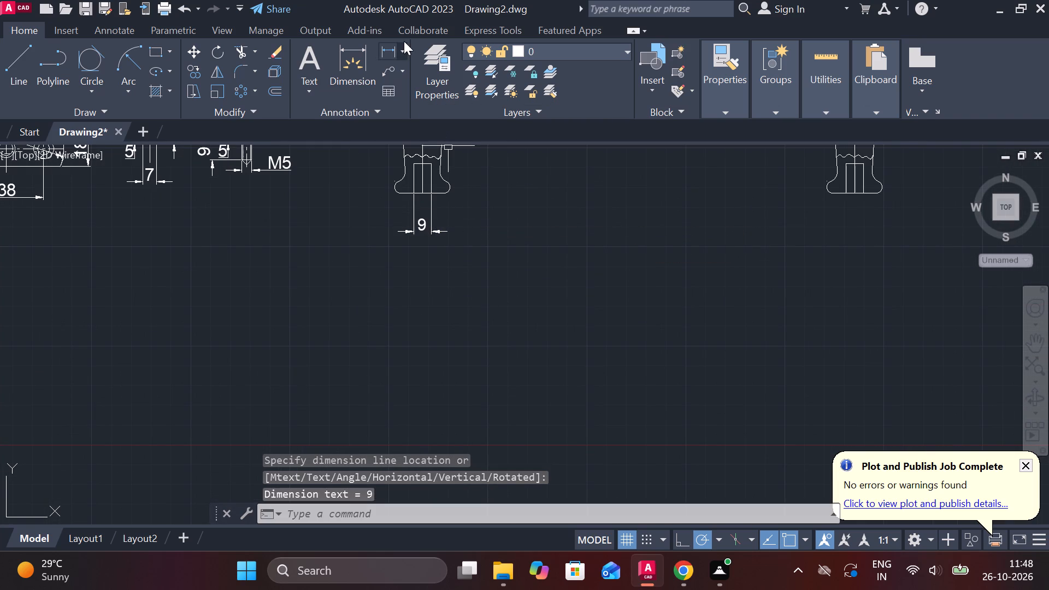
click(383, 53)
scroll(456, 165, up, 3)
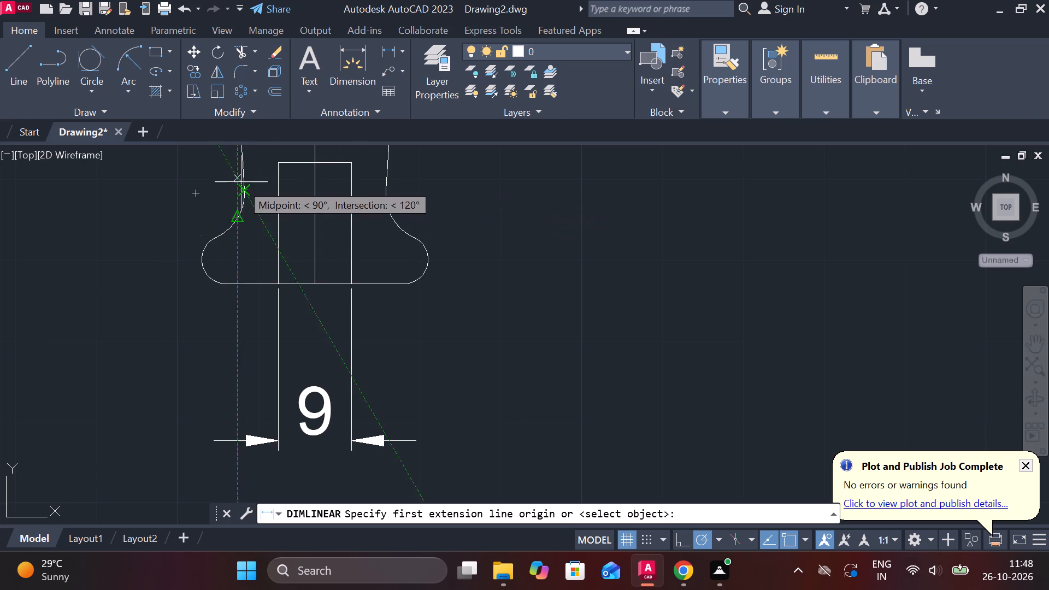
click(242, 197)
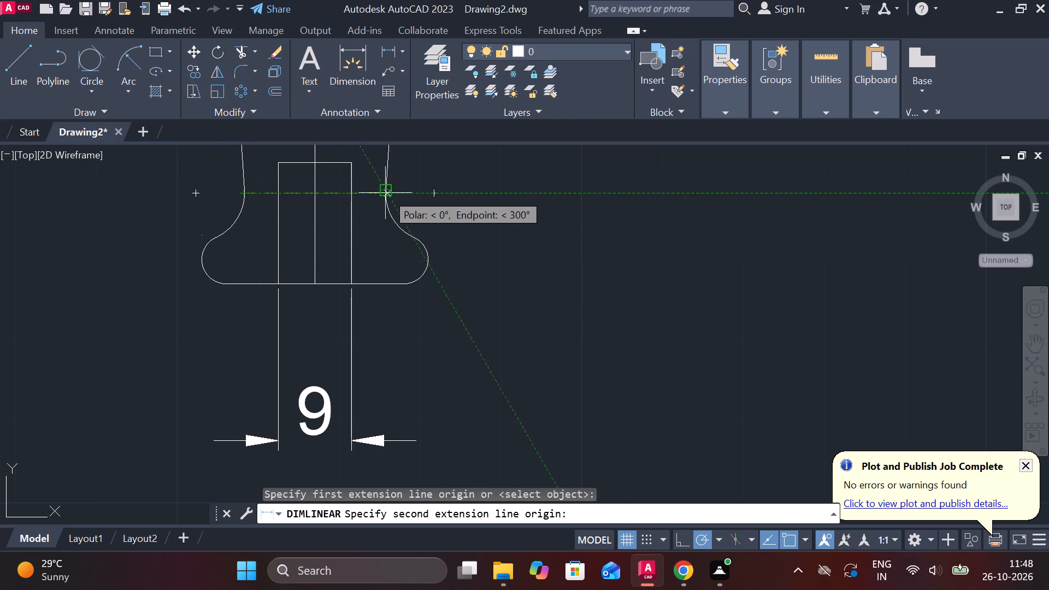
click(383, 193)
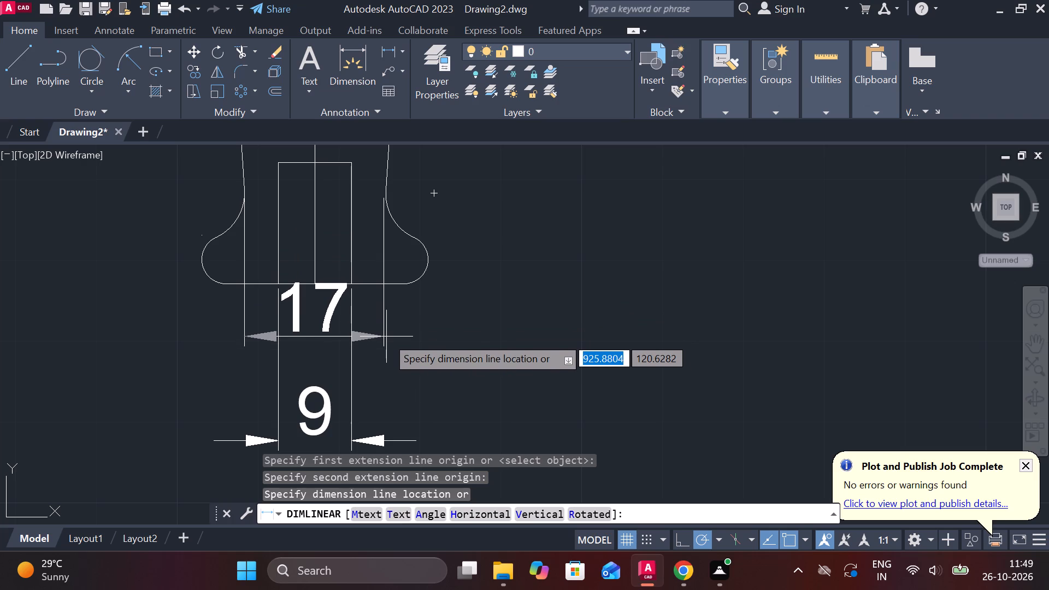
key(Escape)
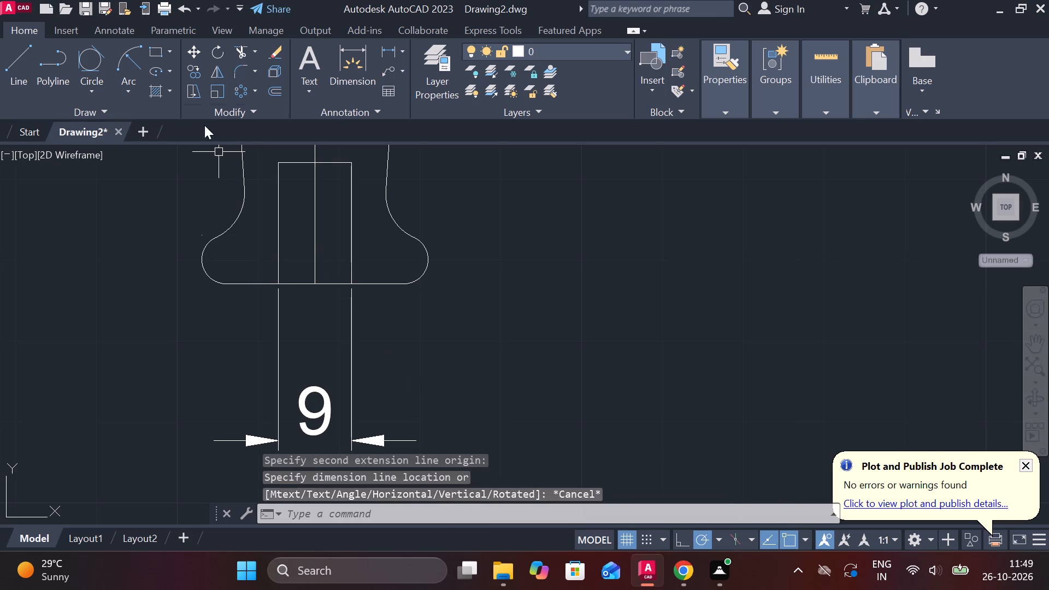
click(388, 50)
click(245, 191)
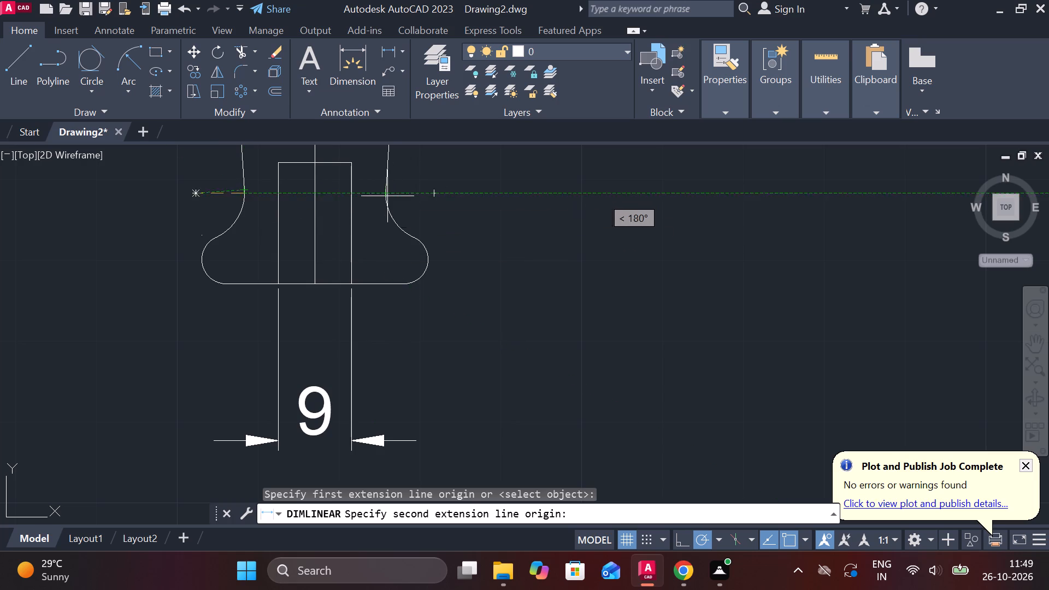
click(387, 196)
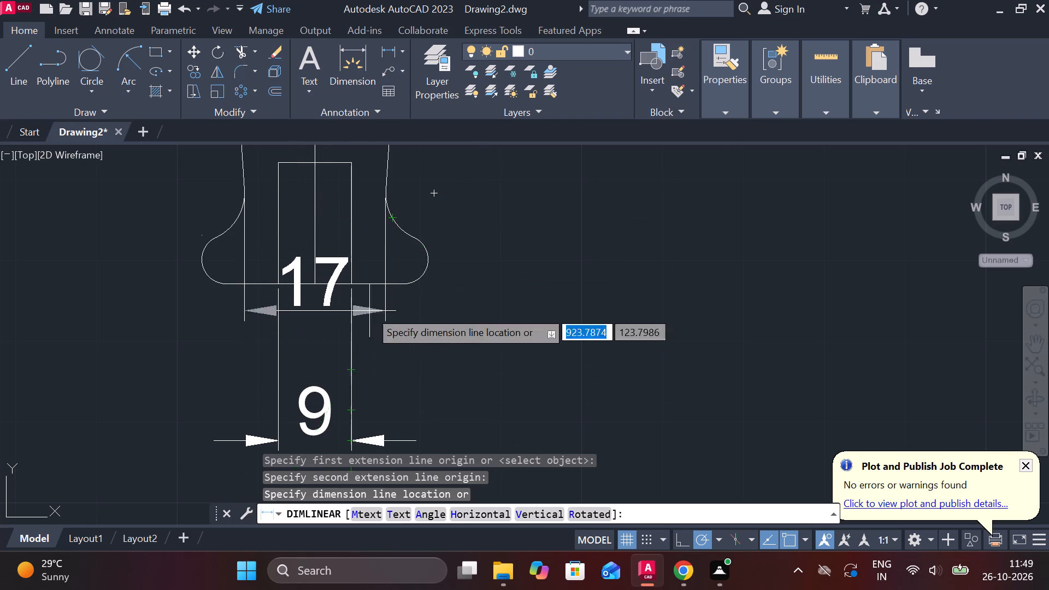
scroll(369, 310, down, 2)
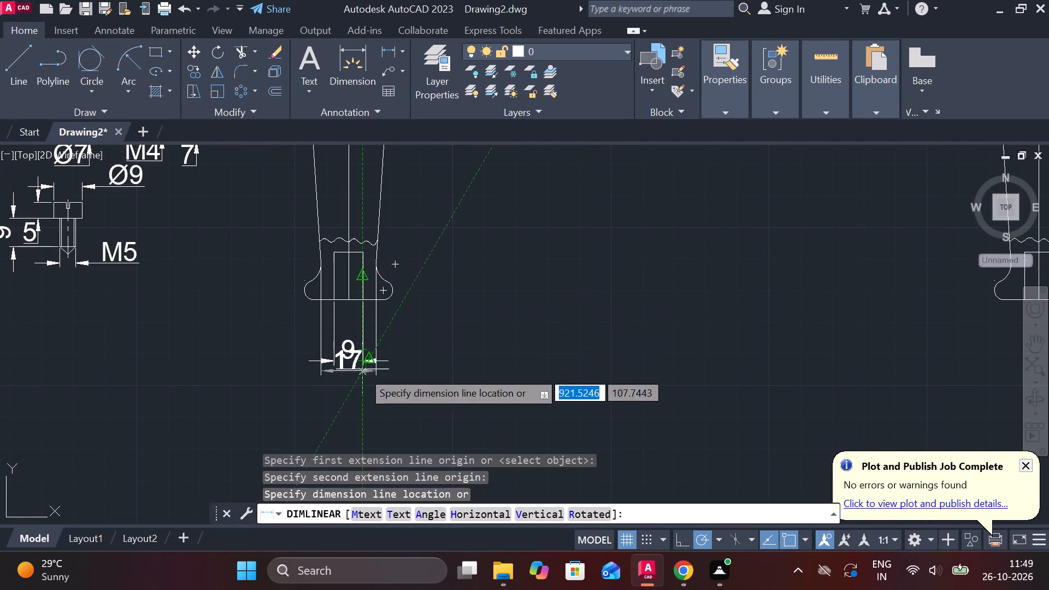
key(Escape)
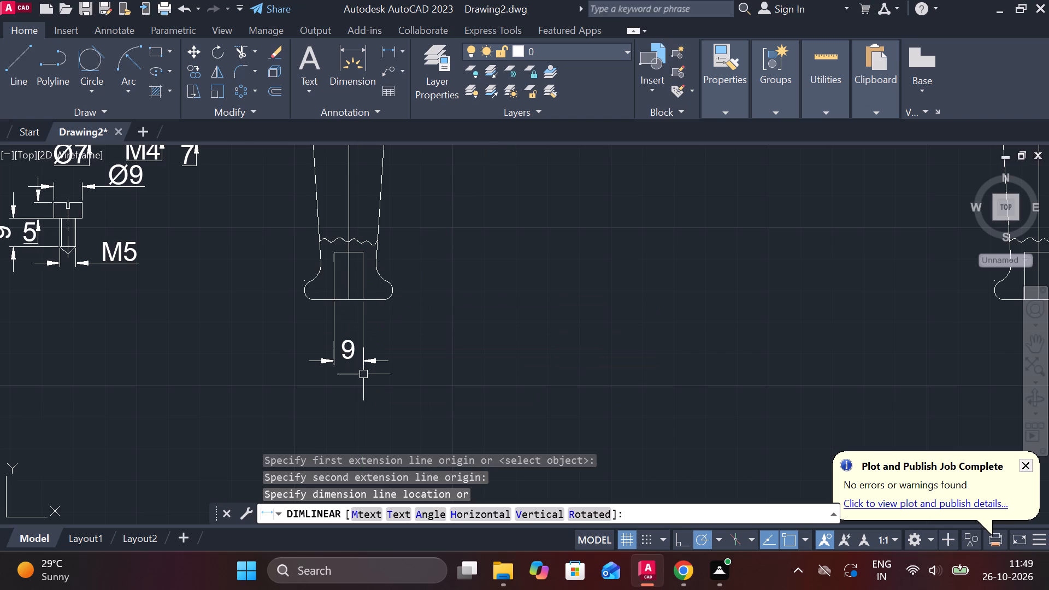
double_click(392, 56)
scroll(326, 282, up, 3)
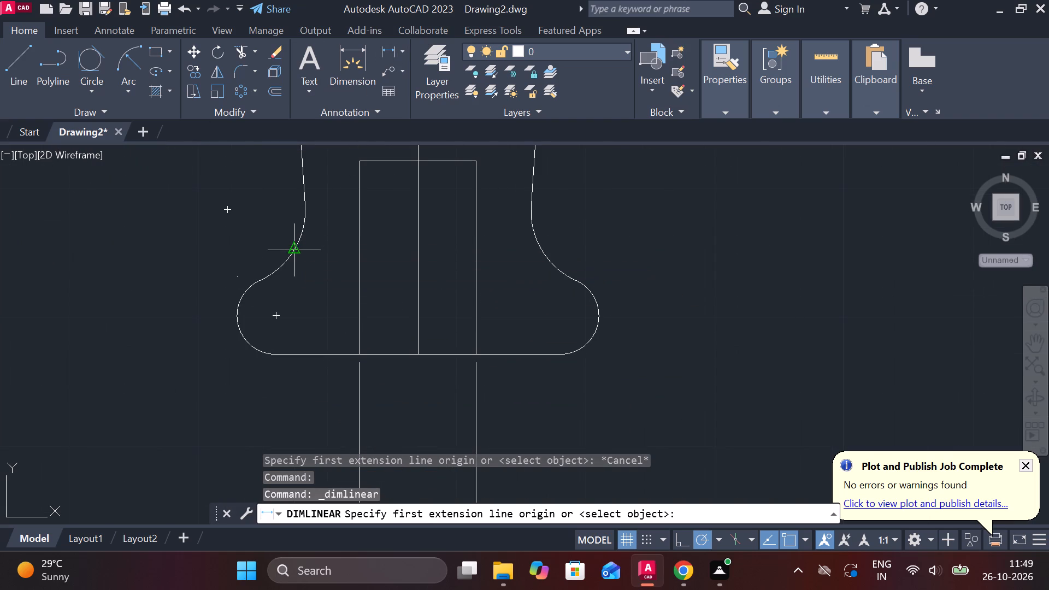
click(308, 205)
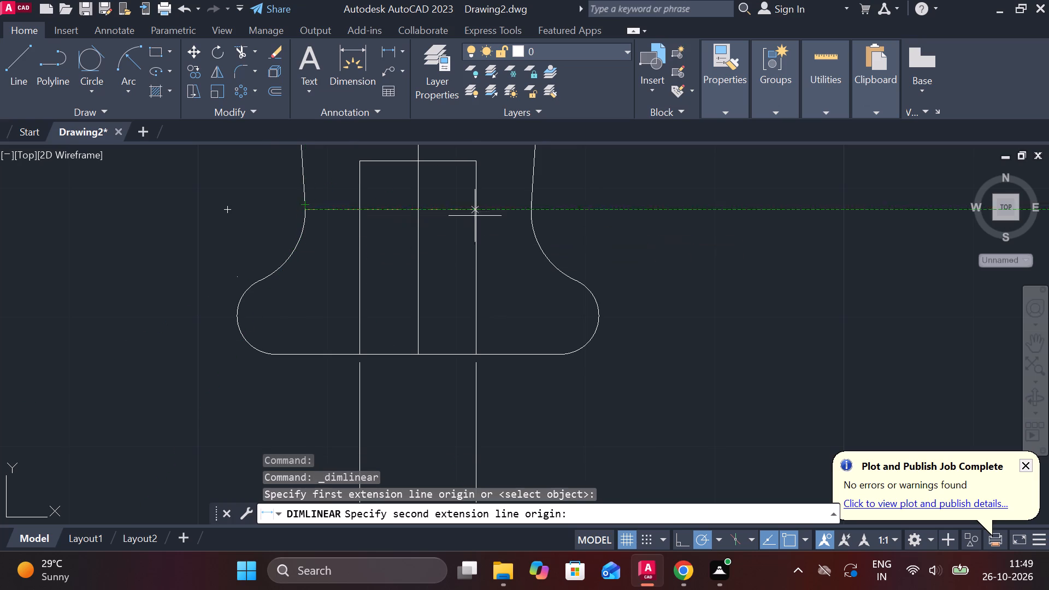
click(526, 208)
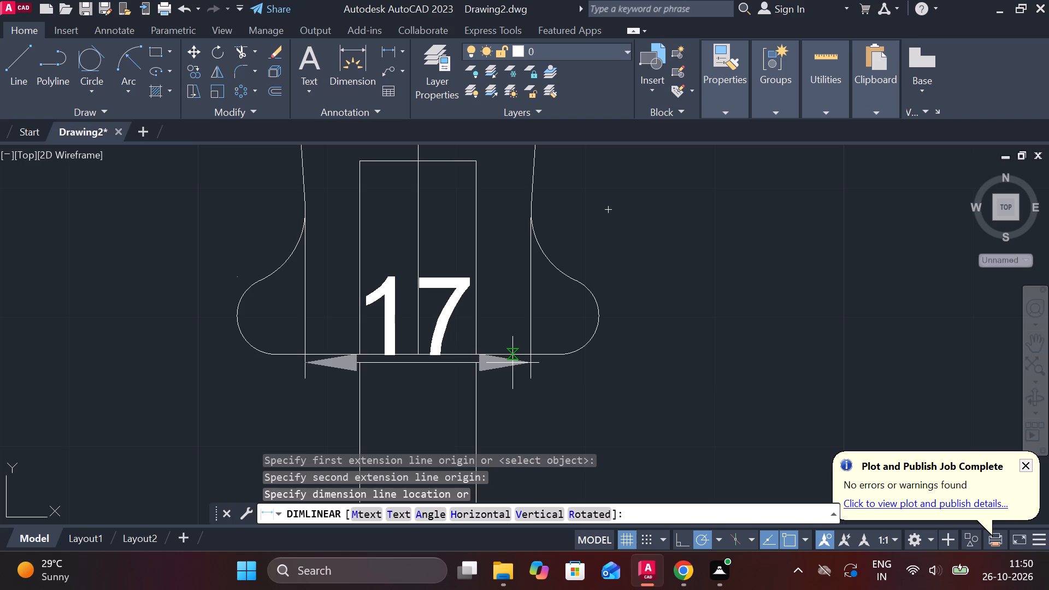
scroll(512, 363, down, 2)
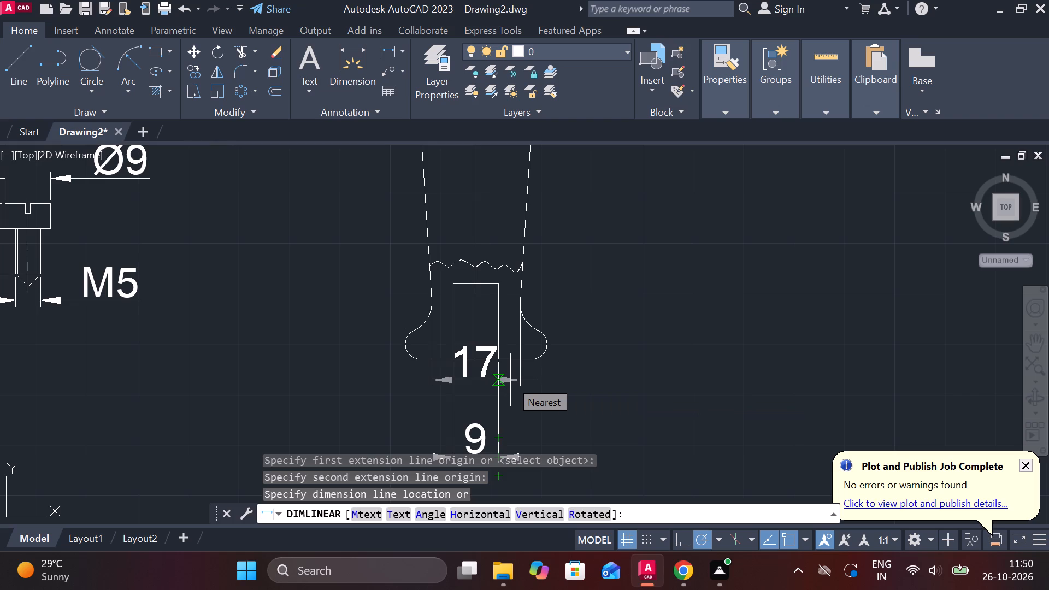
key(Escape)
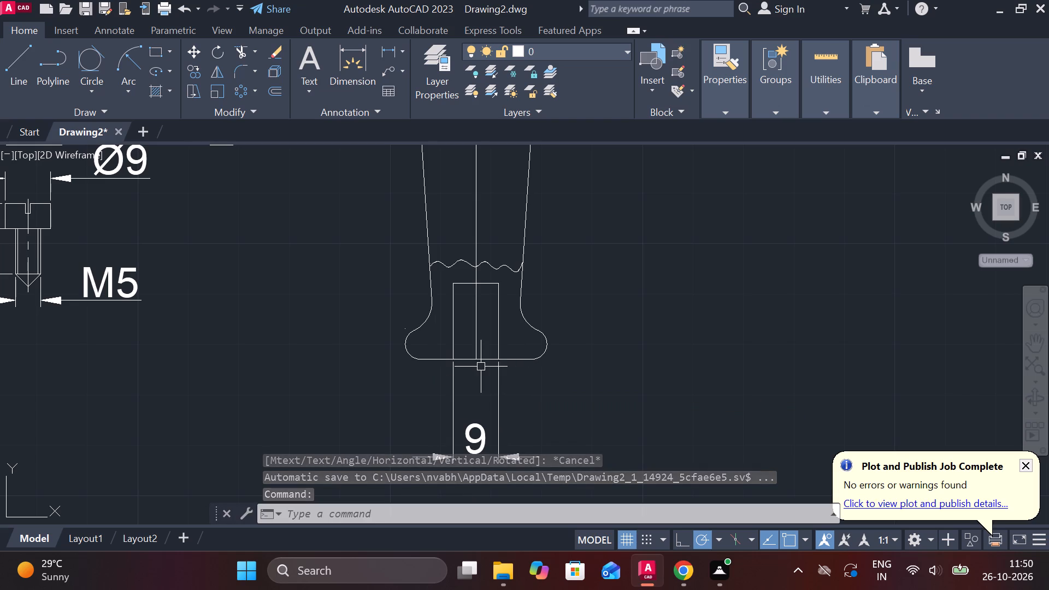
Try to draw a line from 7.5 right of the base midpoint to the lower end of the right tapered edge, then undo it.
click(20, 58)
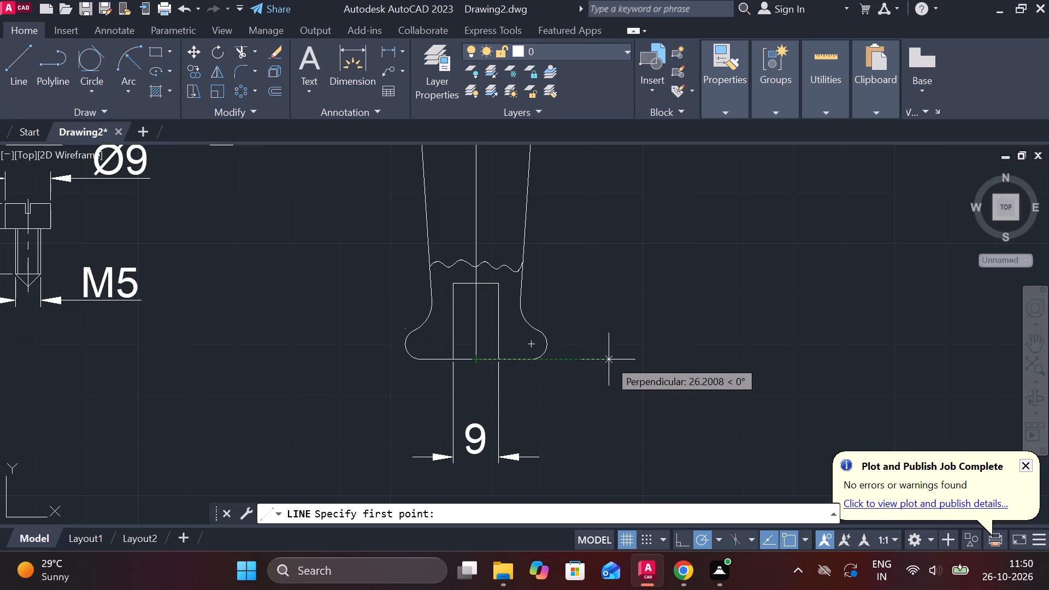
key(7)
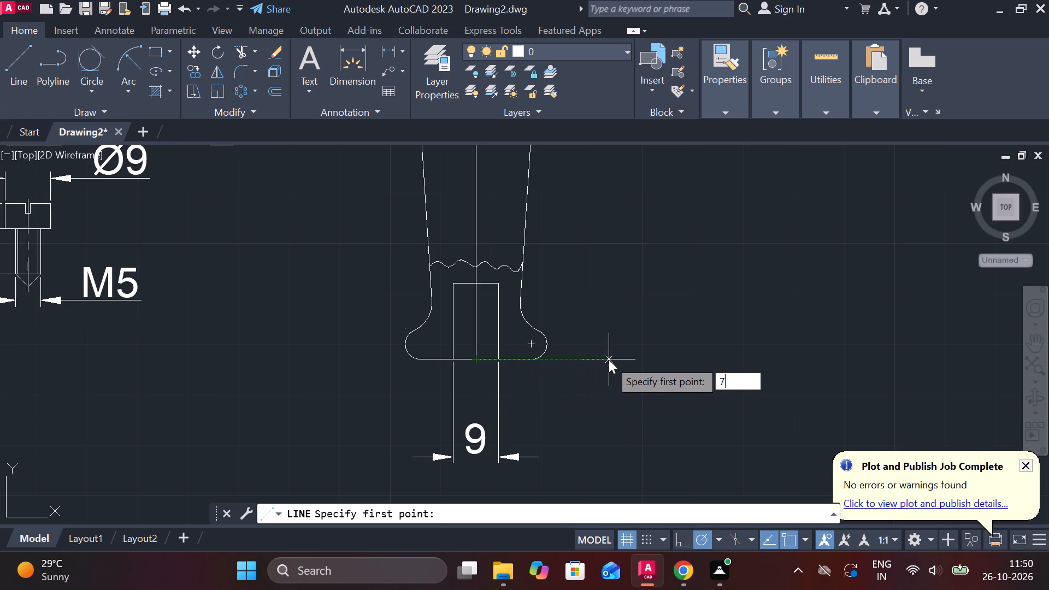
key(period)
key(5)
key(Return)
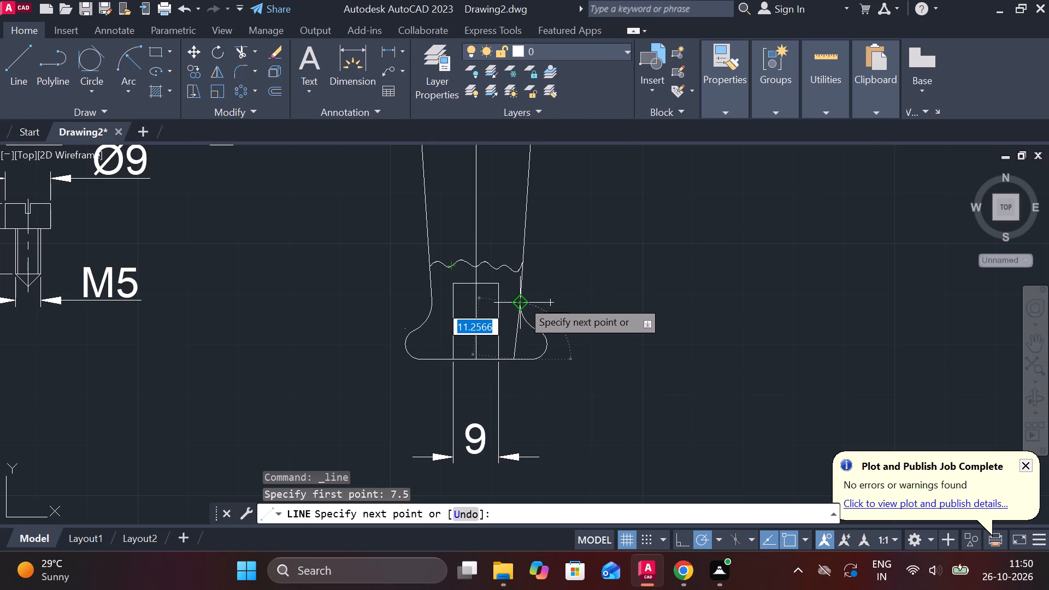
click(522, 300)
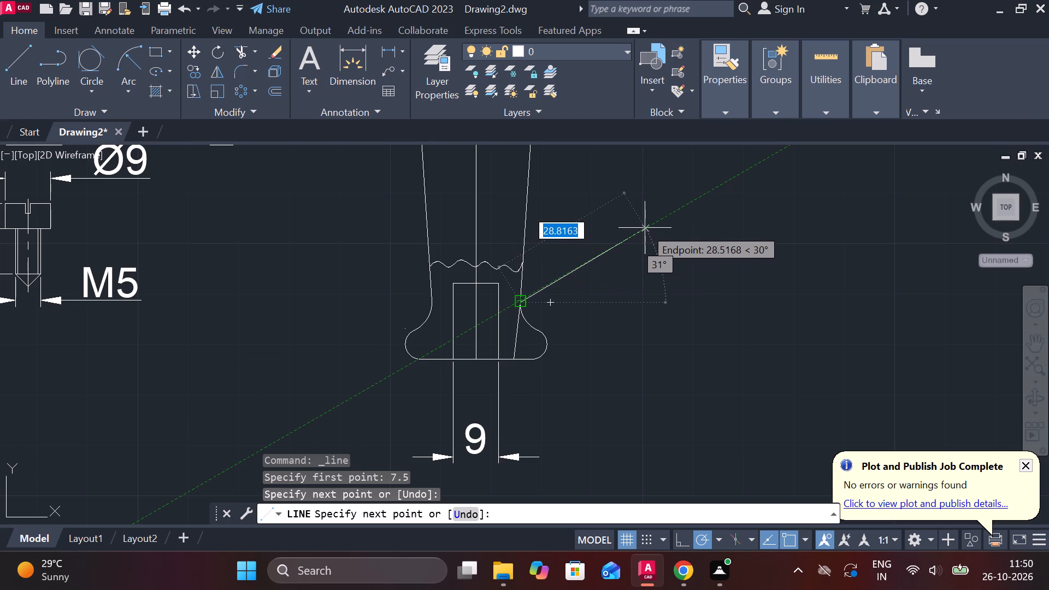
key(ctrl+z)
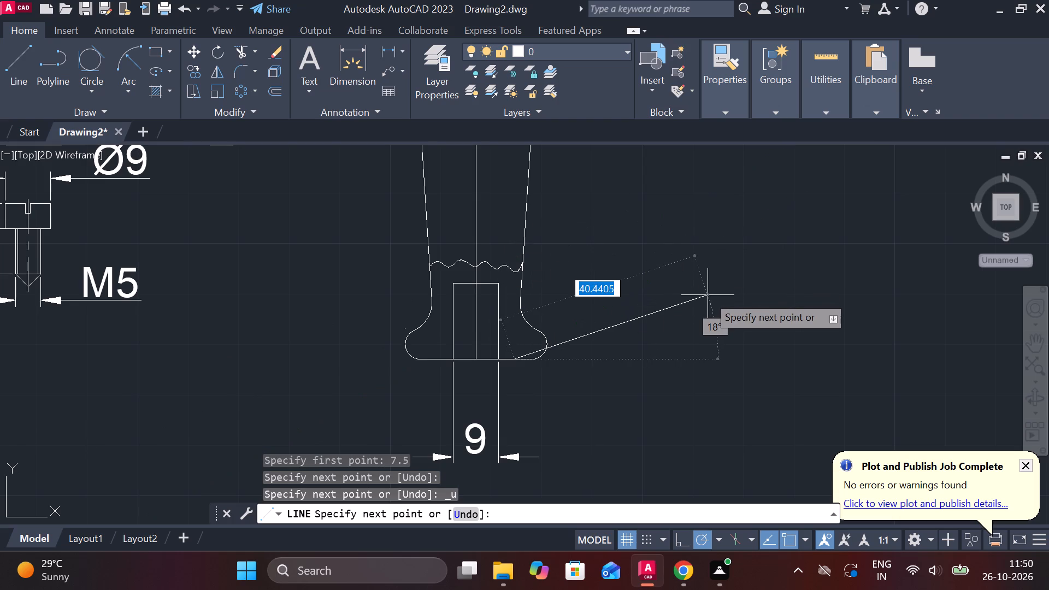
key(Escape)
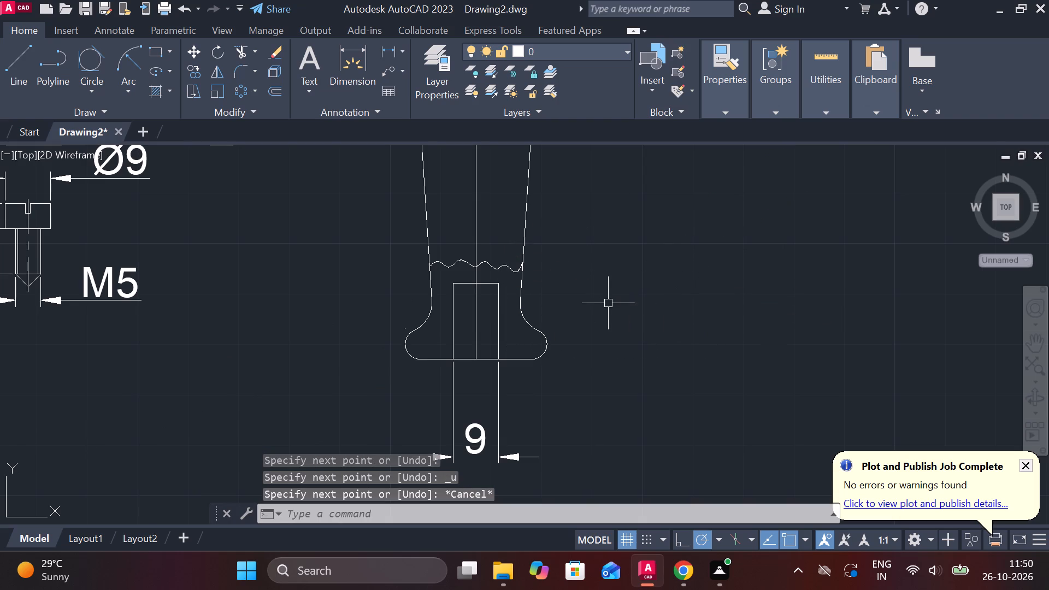
Stretch the lower ends of both tapered side edges down to the base line, continuing their slant inside the flanges.
click(527, 221)
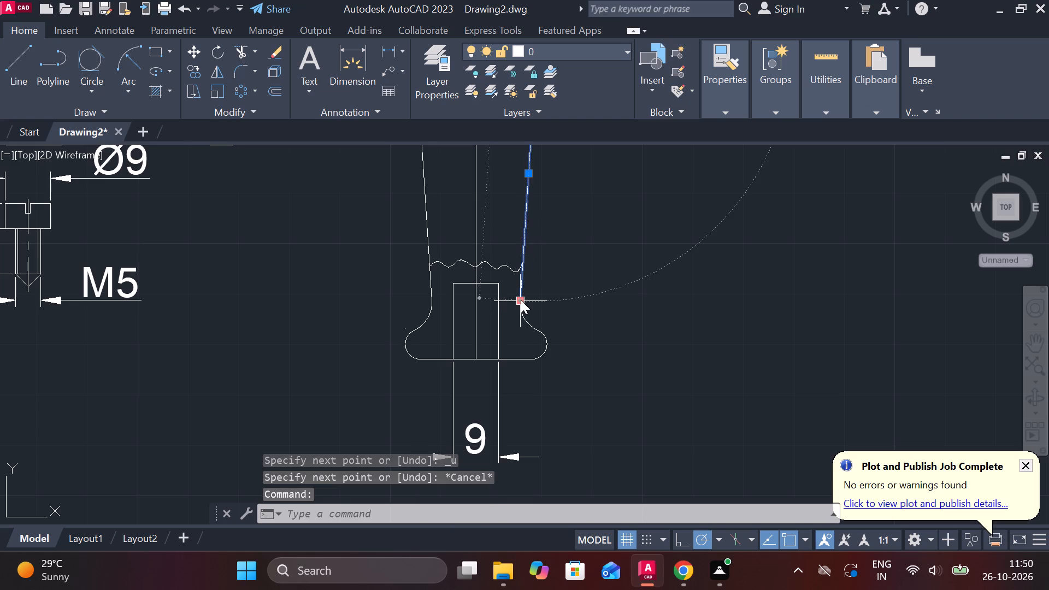
click(521, 300)
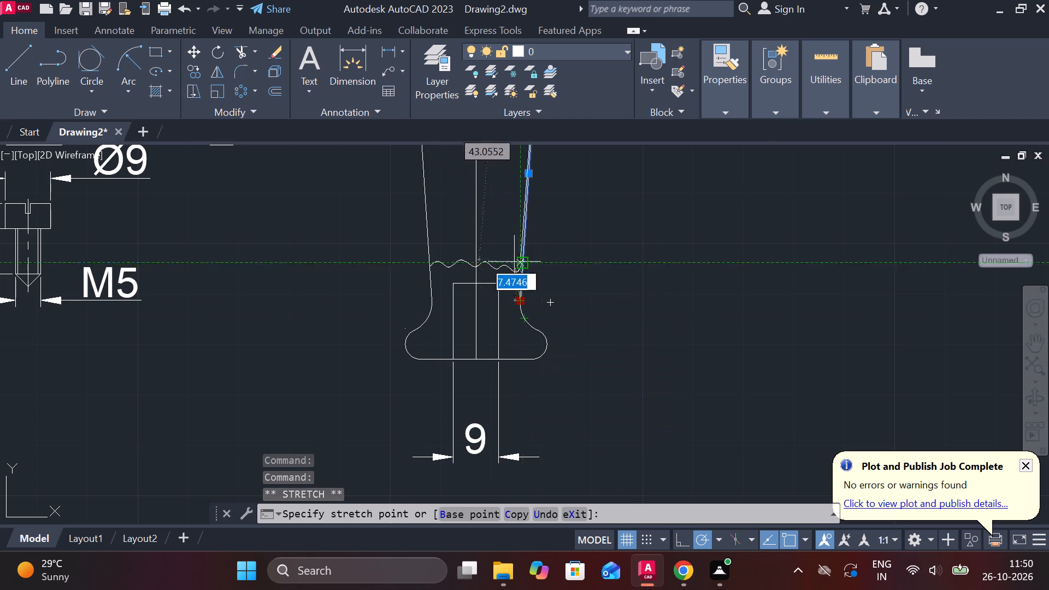
click(516, 363)
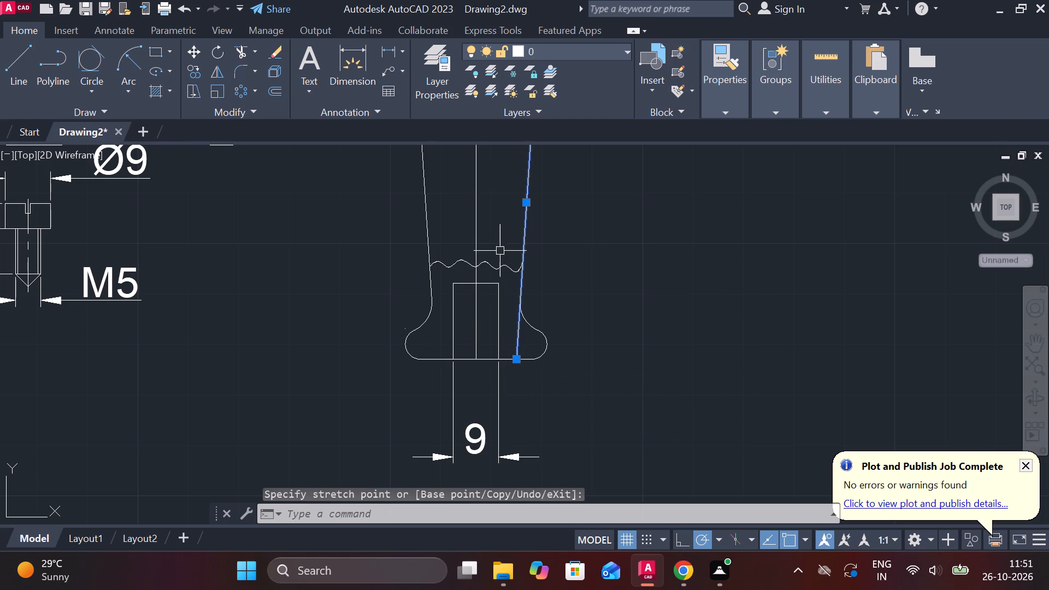
click(424, 241)
click(429, 303)
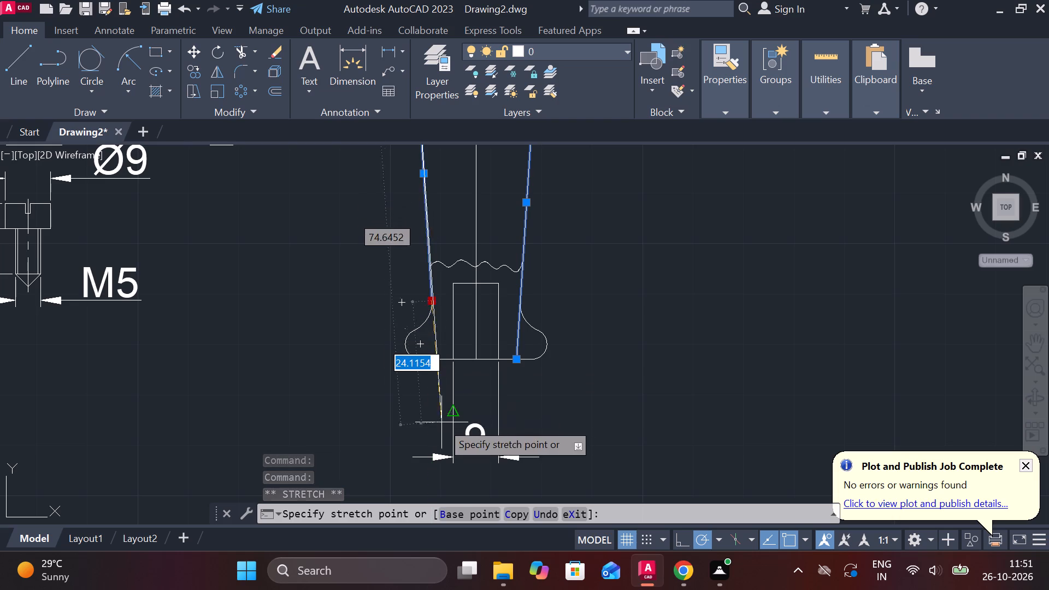
click(434, 360)
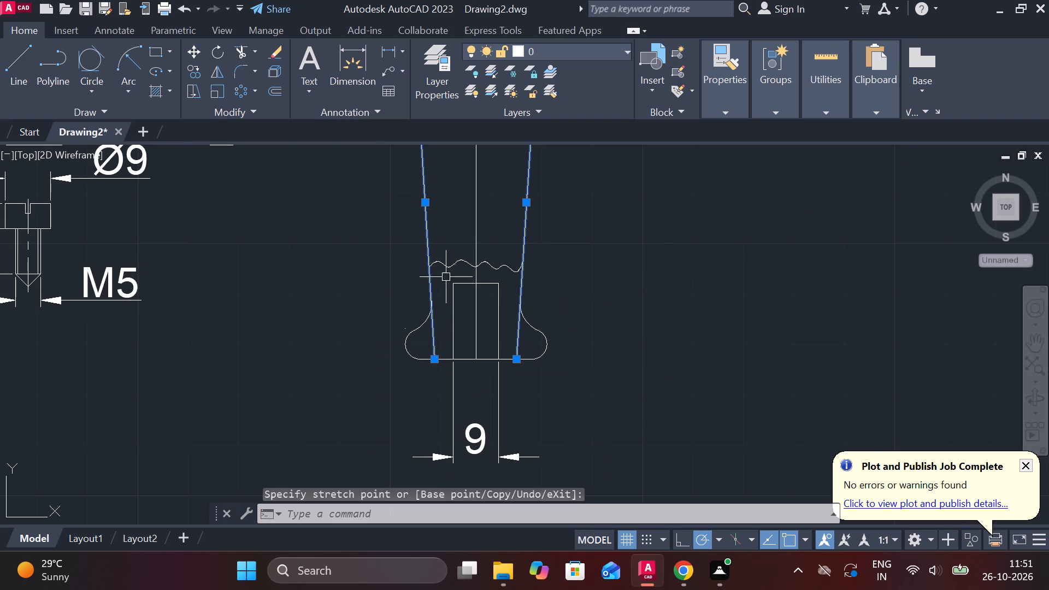
Add a horizontal linear dimension between the tapered edges' lower ends at the base, placed below the inner block's width dimension.
click(393, 54)
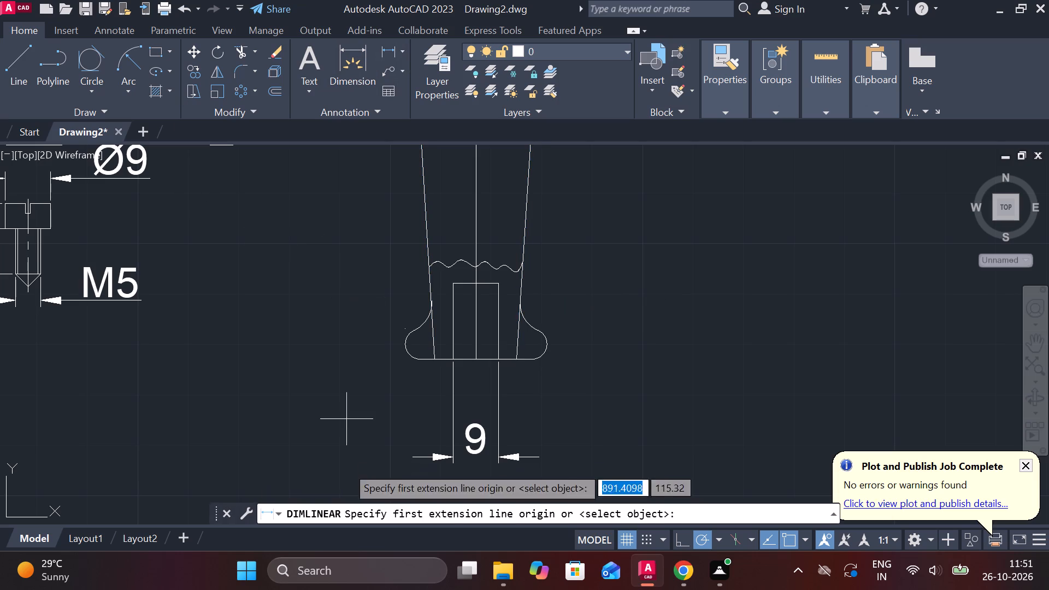
click(434, 355)
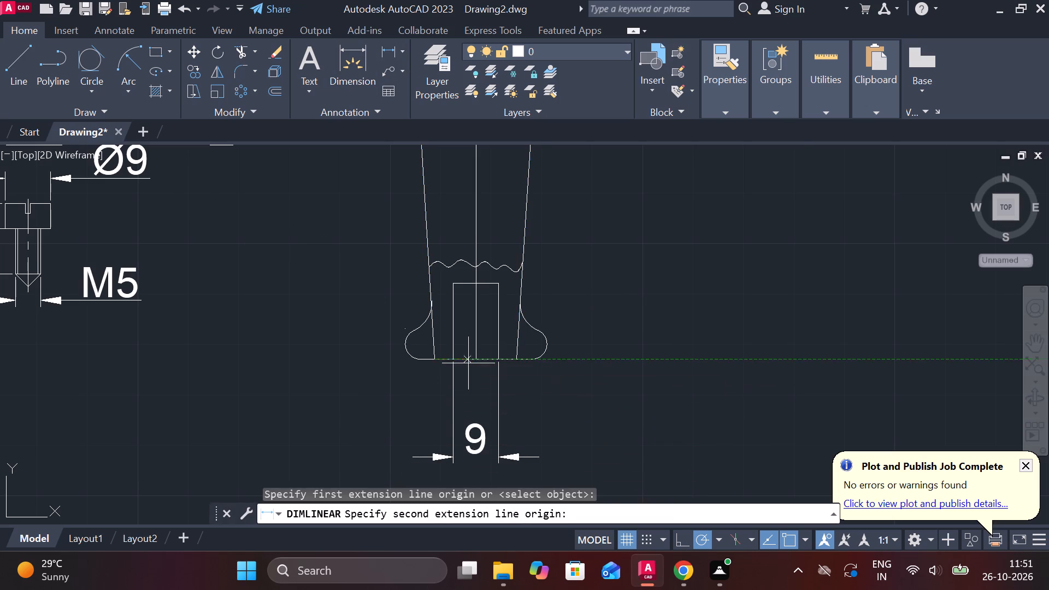
click(514, 361)
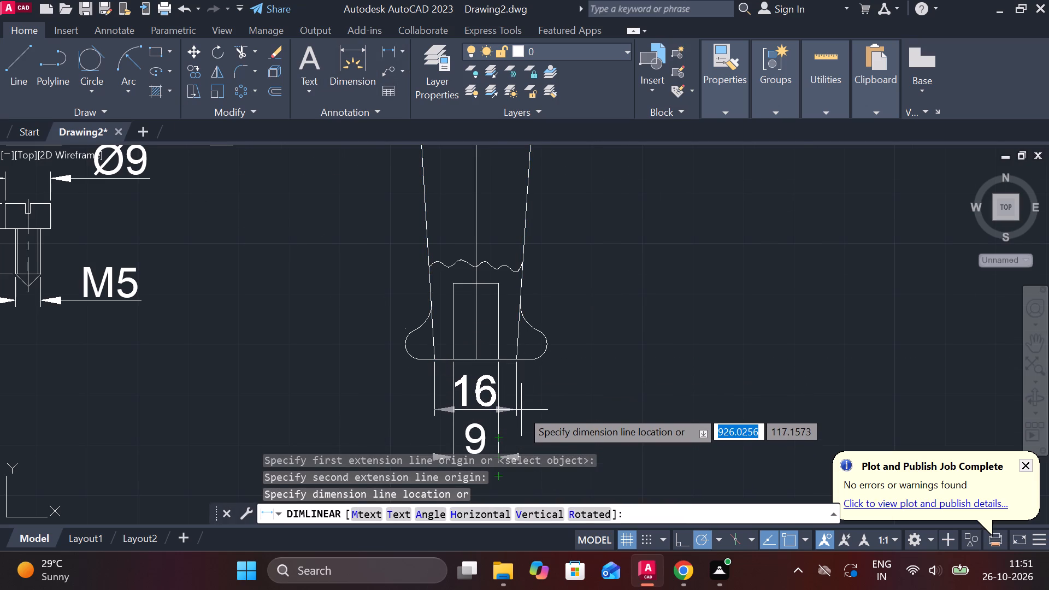
scroll(521, 410, down, 1)
scroll(577, 376, down, 3)
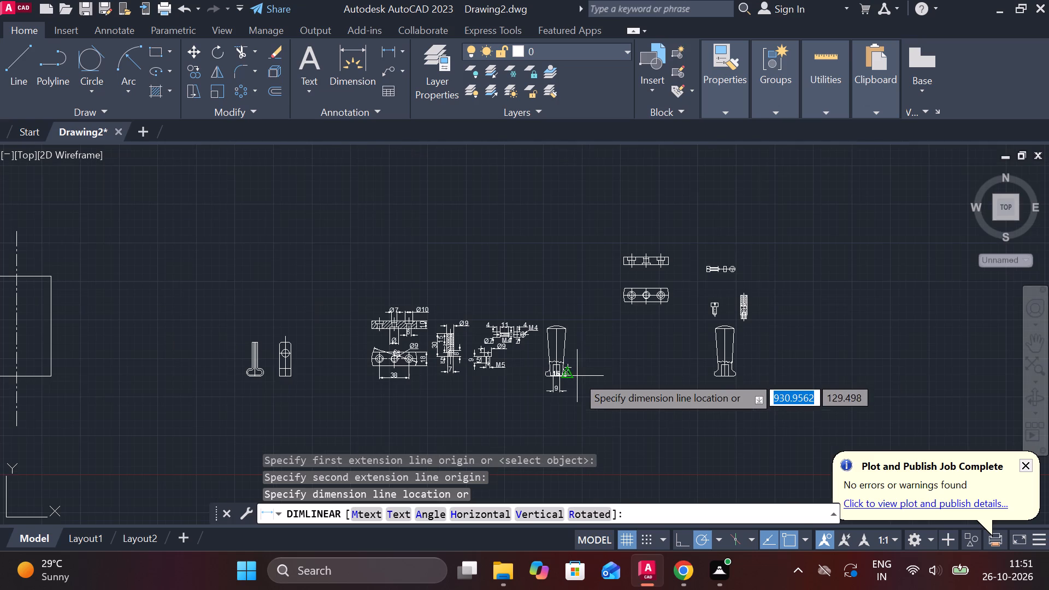
scroll(571, 408, up, 3)
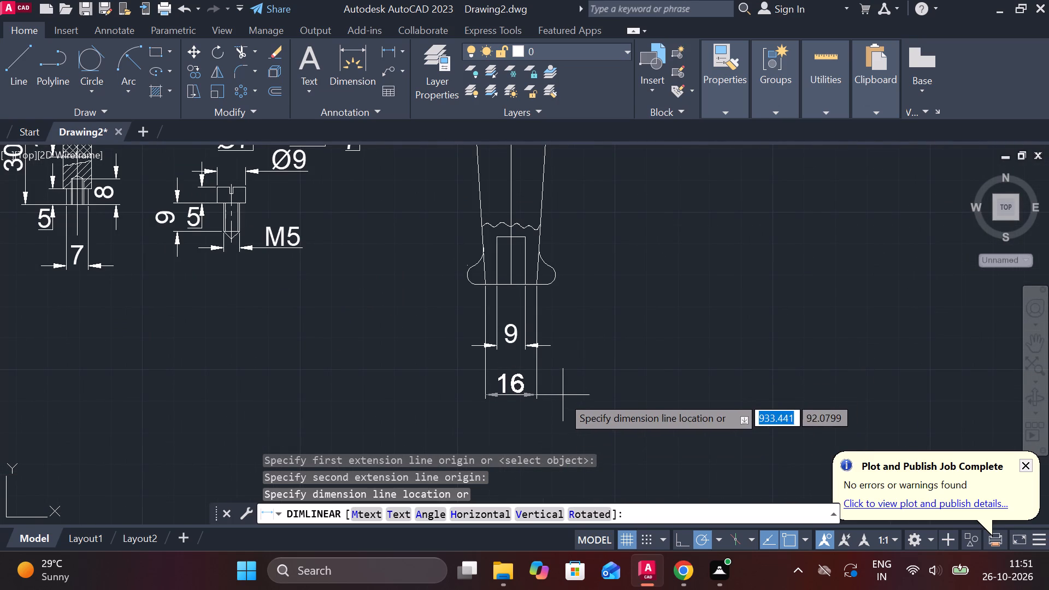
click(561, 392)
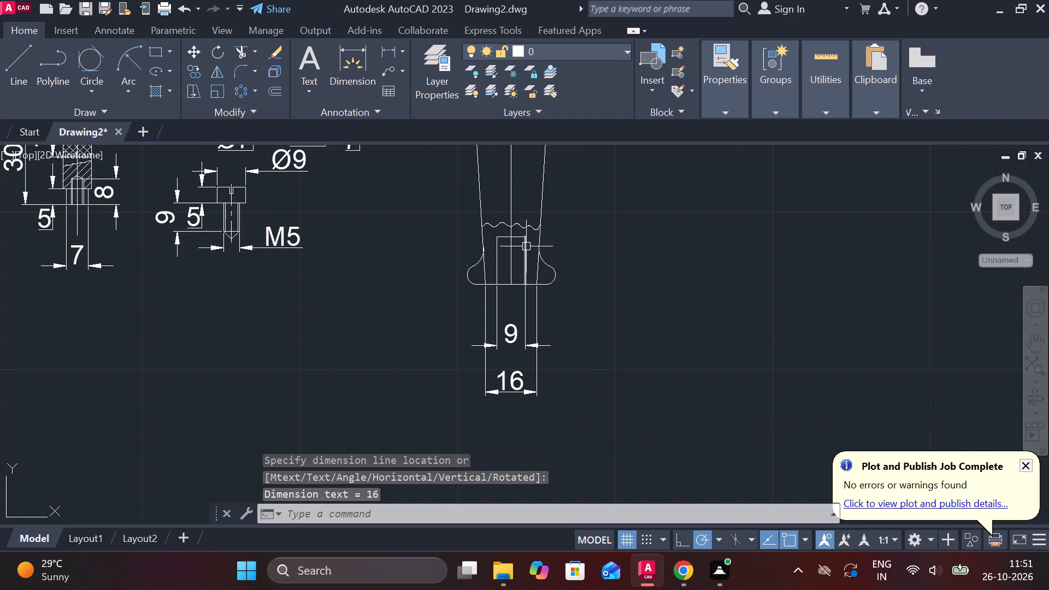
Trim away the parts of both extended tapered edges that lie inside the flanges, between the flange arcs and the base.
click(246, 51)
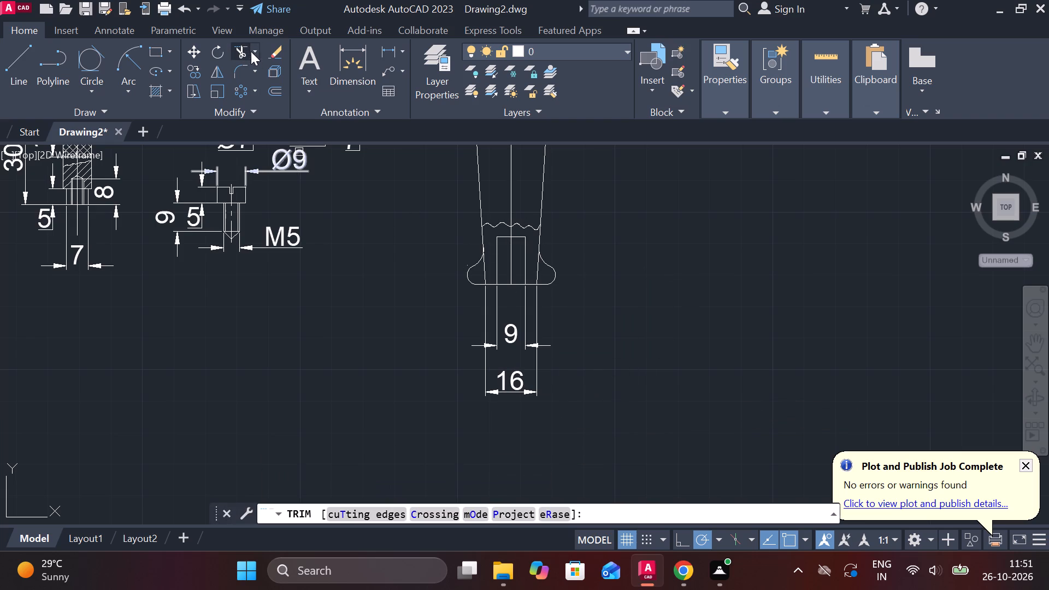
scroll(570, 262, up, 2)
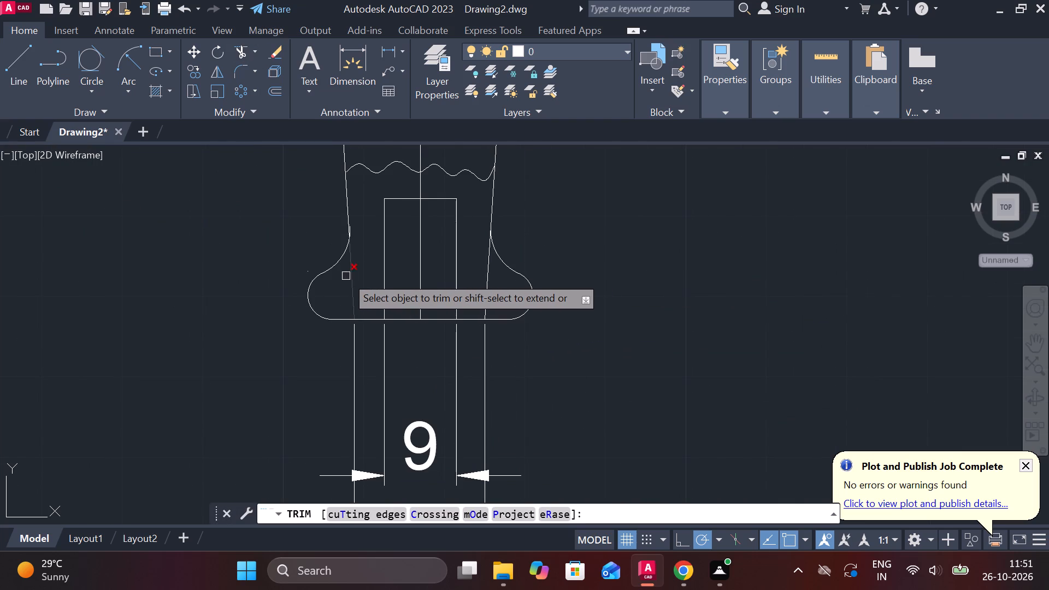
click(356, 278)
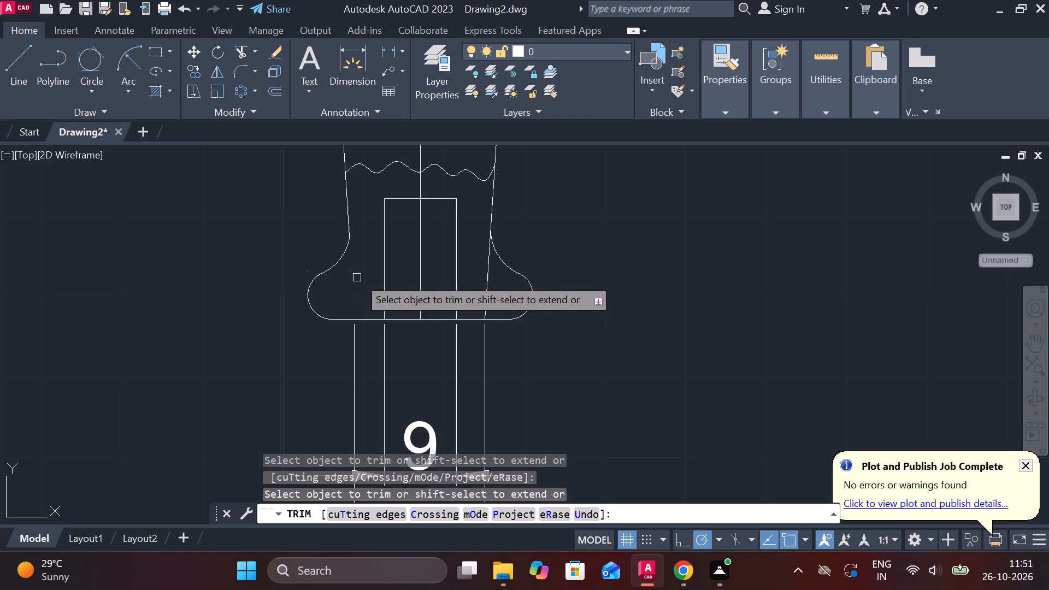
click(484, 275)
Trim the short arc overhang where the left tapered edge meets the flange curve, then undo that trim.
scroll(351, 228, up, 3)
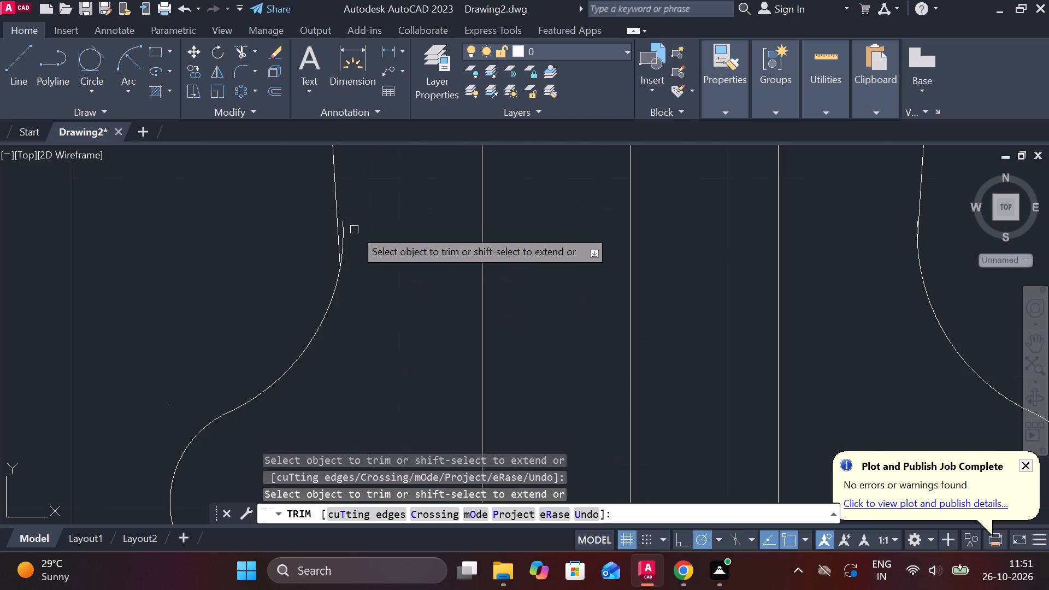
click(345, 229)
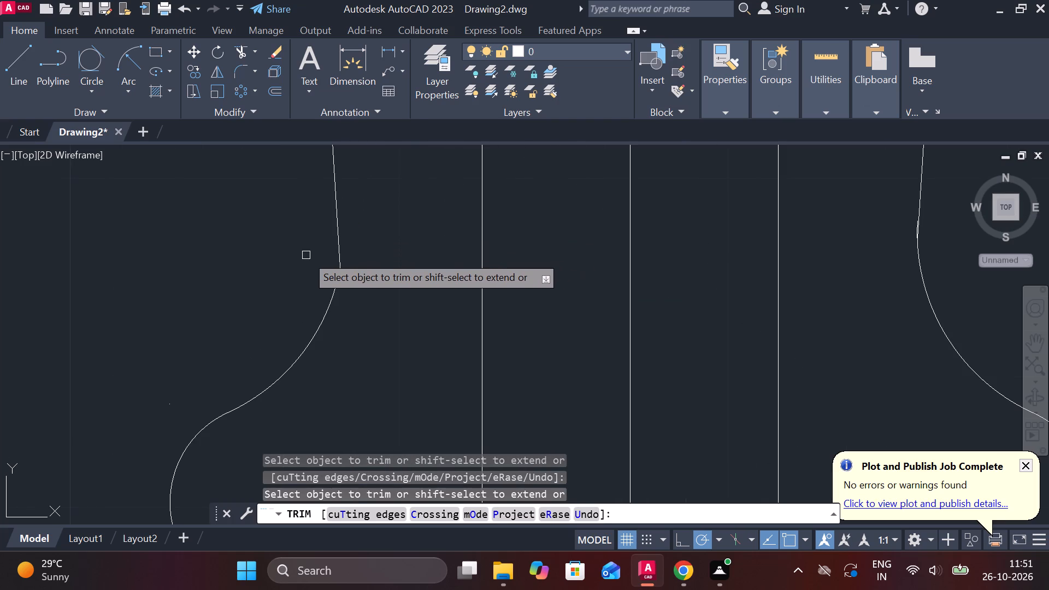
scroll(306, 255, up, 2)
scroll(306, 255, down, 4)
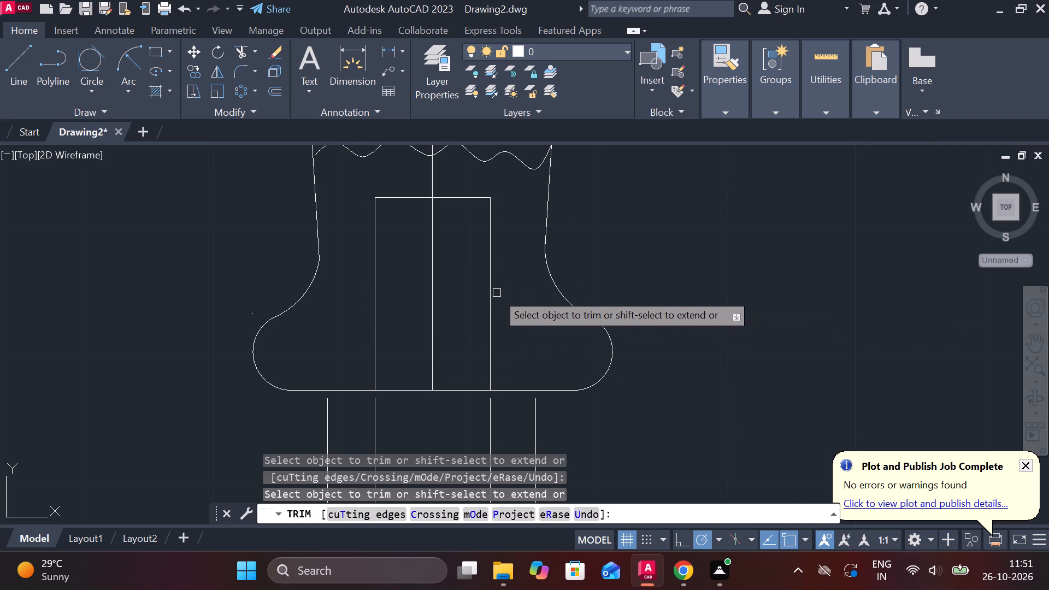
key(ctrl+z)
Examine the junctions between the tapered edges and the flange arcs on the original part.
scroll(333, 240, up, 3)
scroll(379, 225, up, 2)
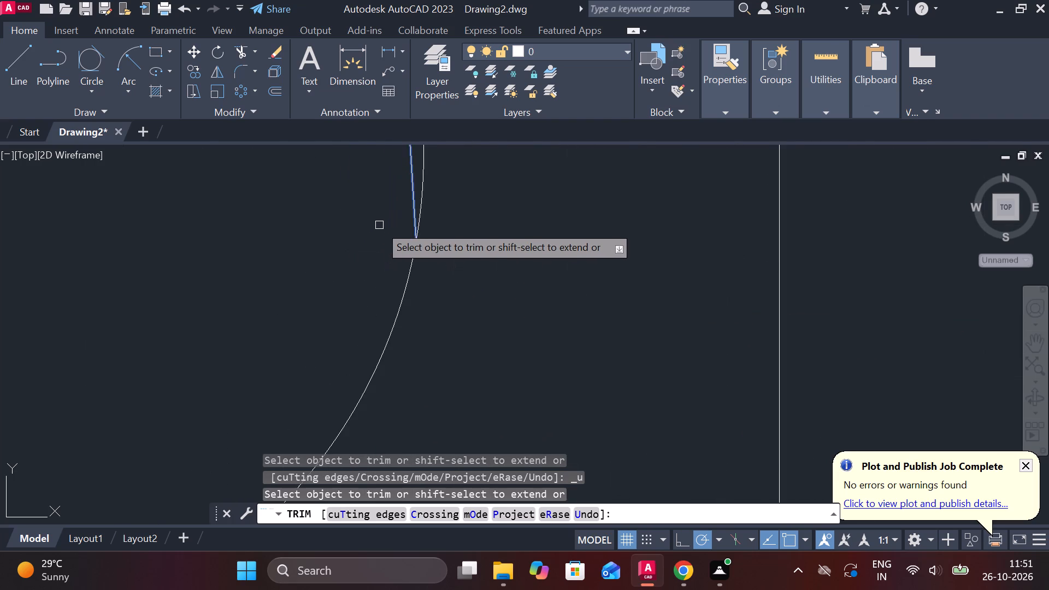
scroll(379, 225, down, 4)
scroll(390, 210, up, 2)
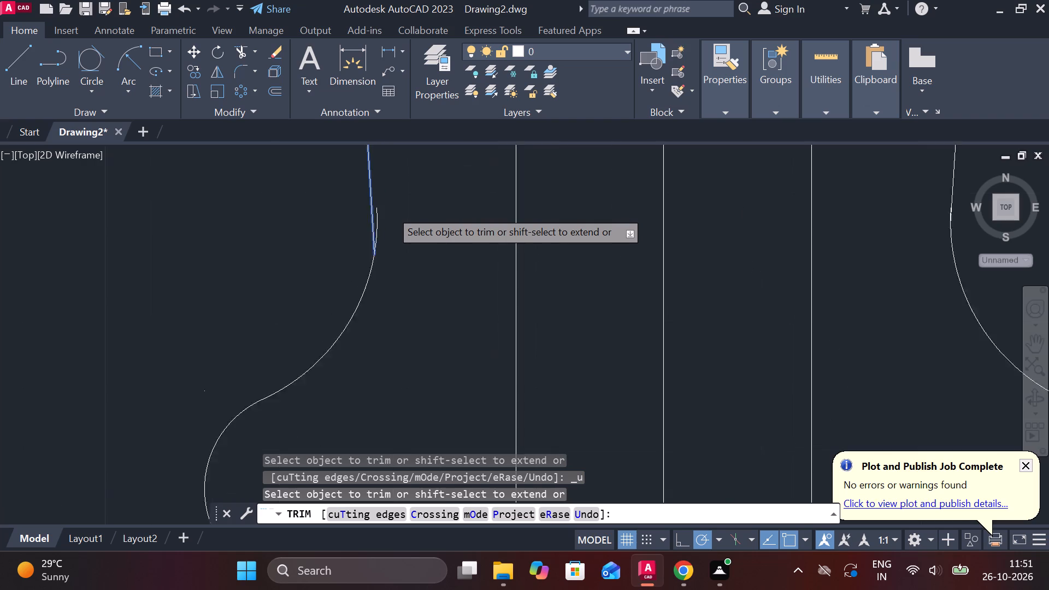
scroll(390, 210, up, 1)
scroll(390, 210, down, 4)
scroll(405, 184, up, 3)
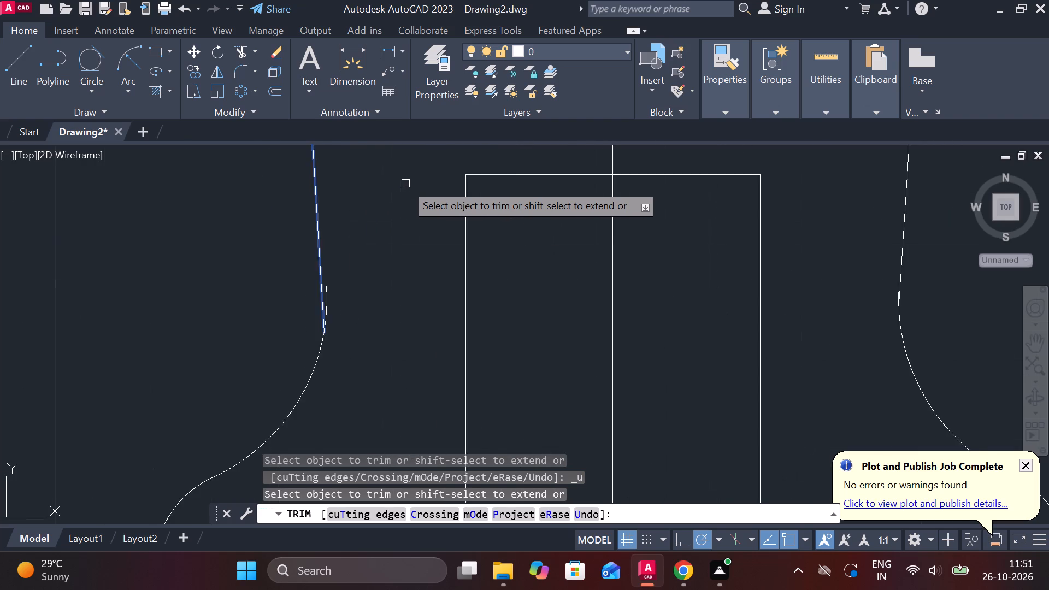
scroll(405, 184, up, 1)
scroll(405, 184, down, 4)
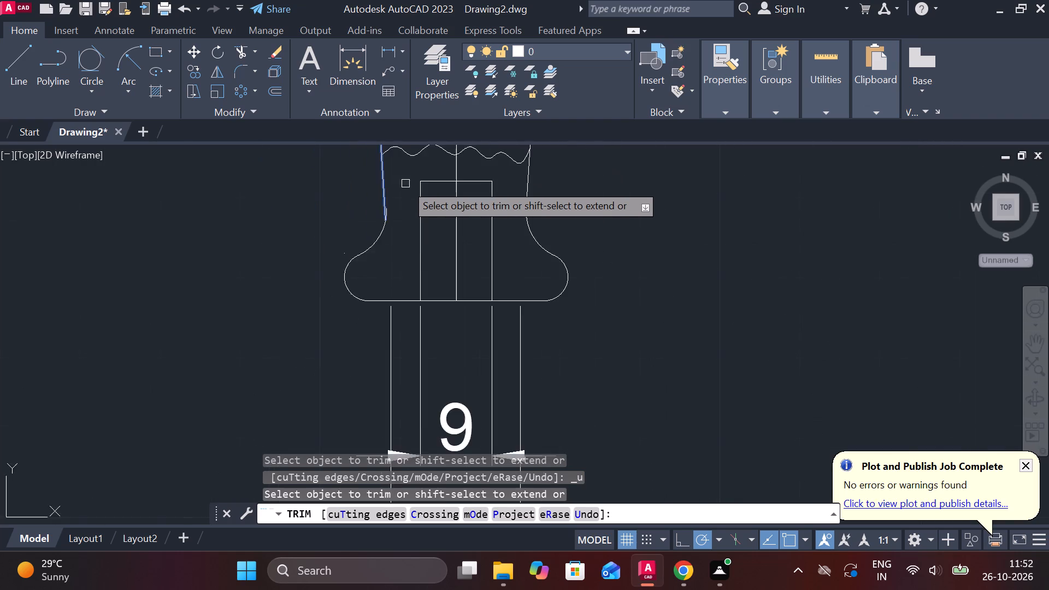
scroll(405, 184, down, 2)
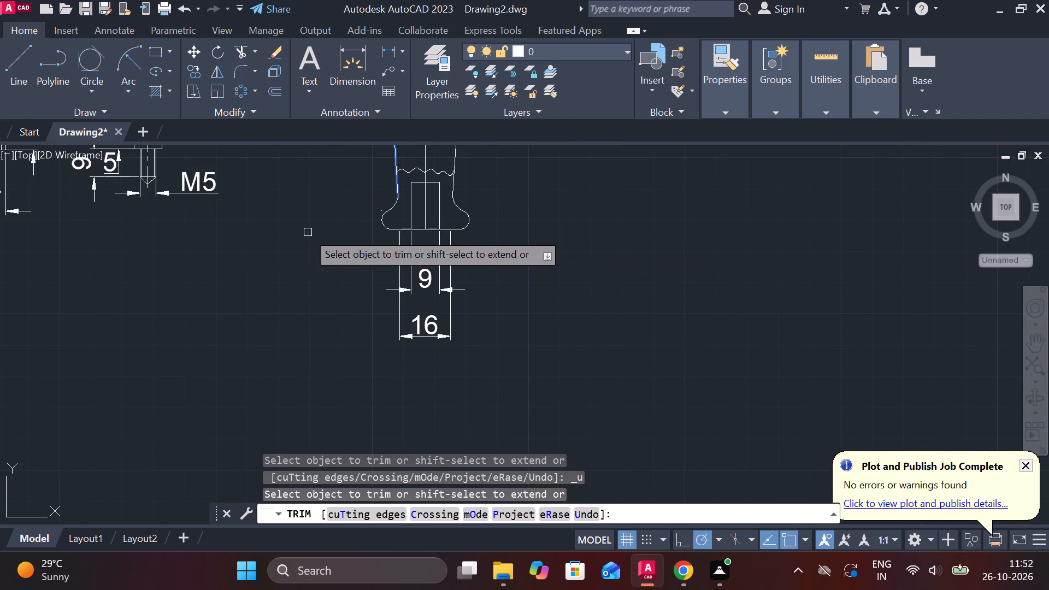
scroll(476, 179, up, 3)
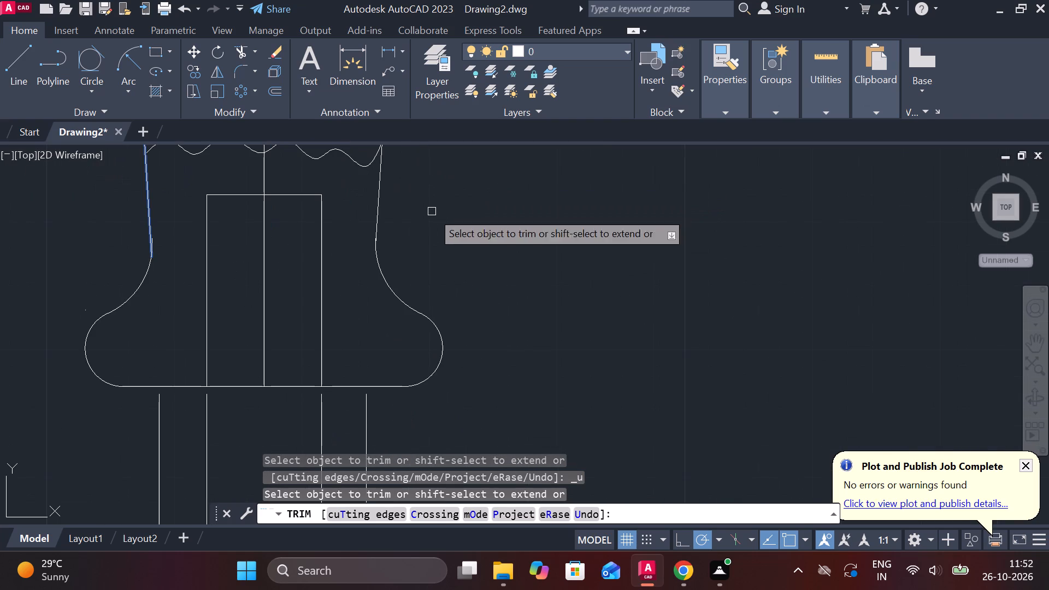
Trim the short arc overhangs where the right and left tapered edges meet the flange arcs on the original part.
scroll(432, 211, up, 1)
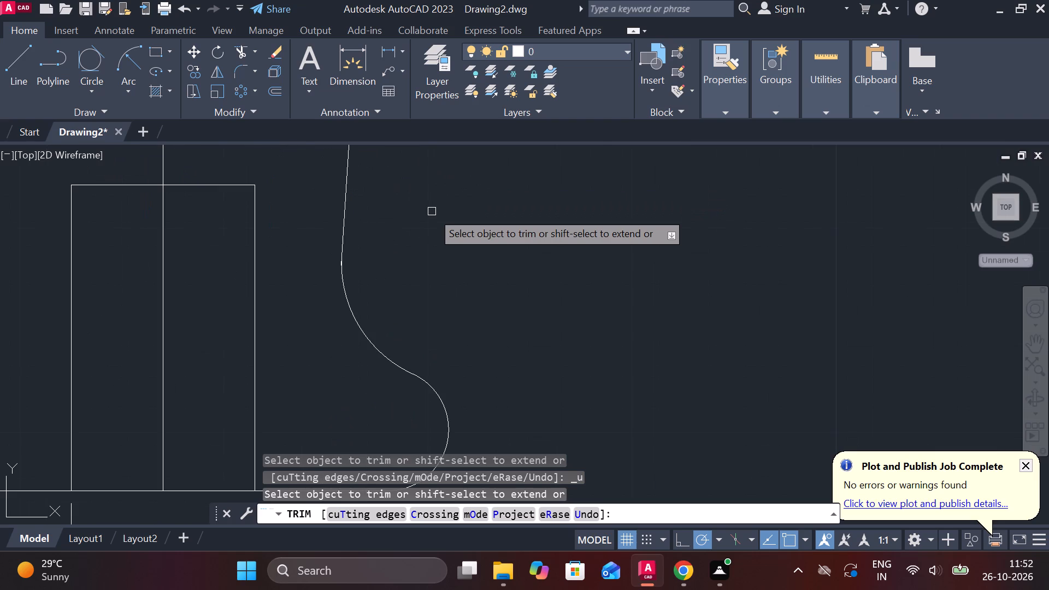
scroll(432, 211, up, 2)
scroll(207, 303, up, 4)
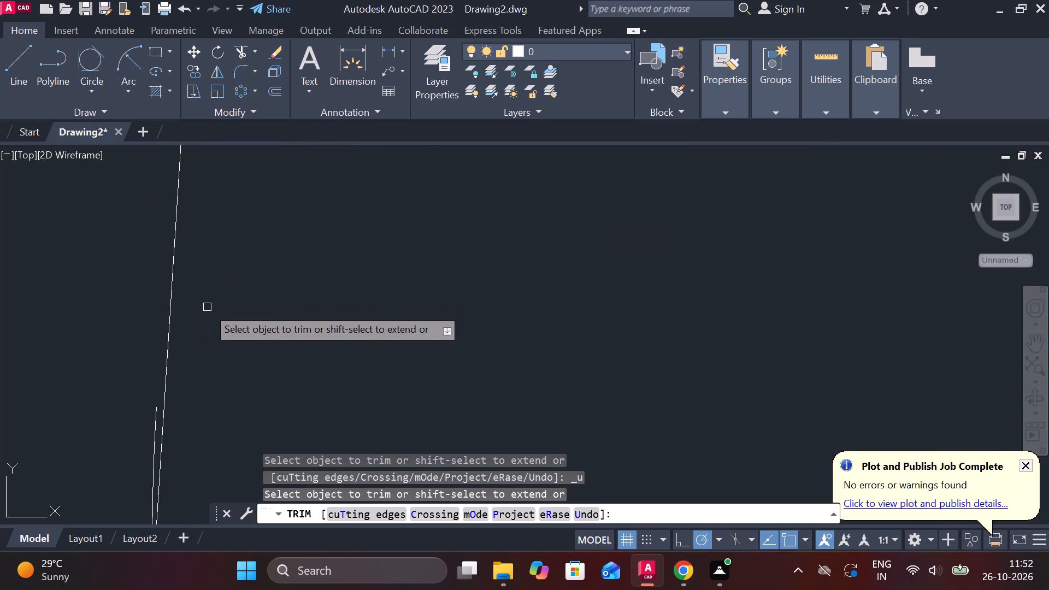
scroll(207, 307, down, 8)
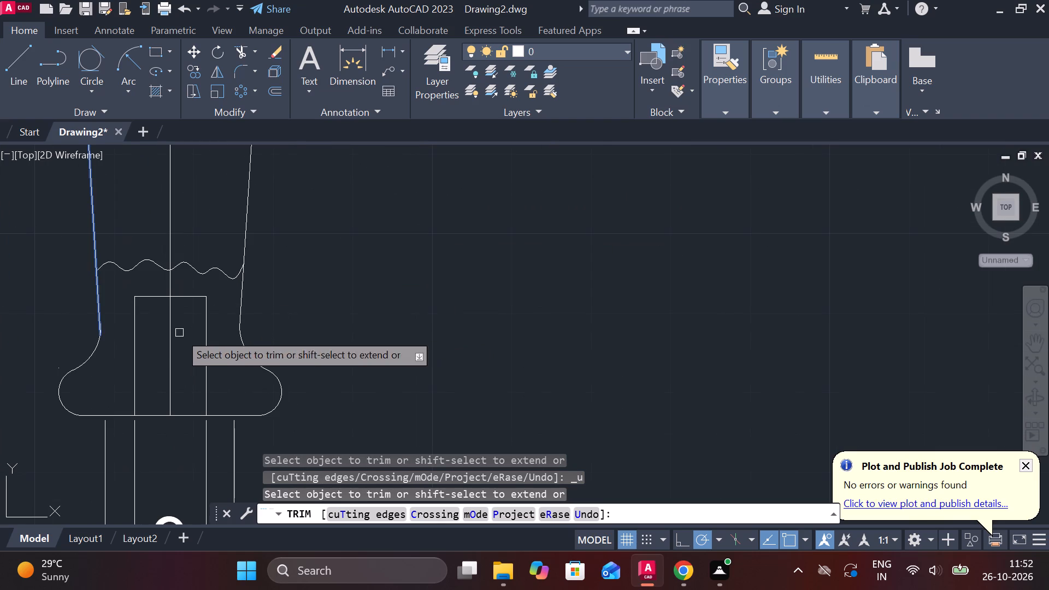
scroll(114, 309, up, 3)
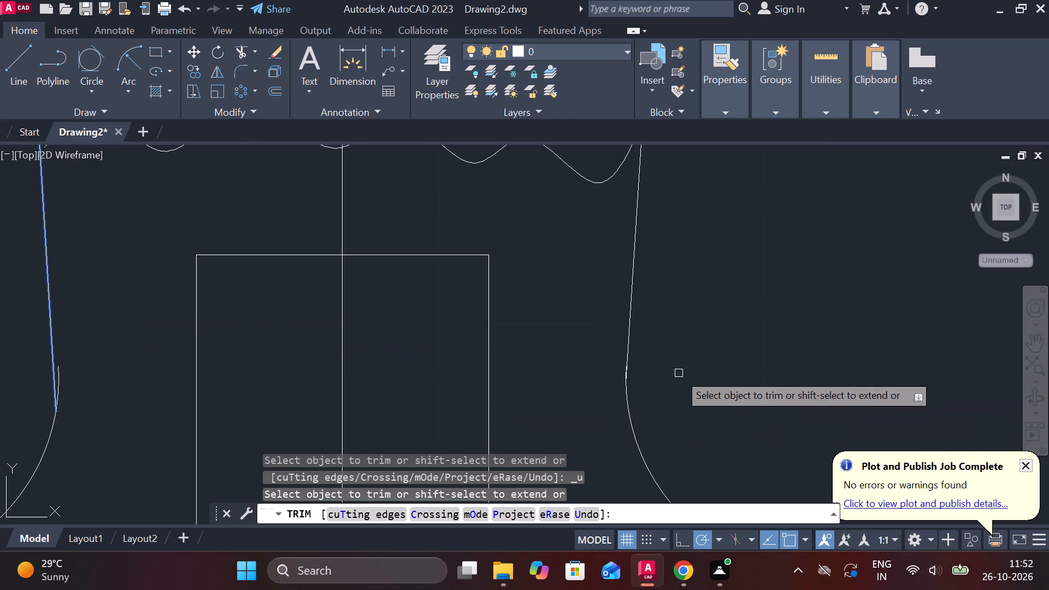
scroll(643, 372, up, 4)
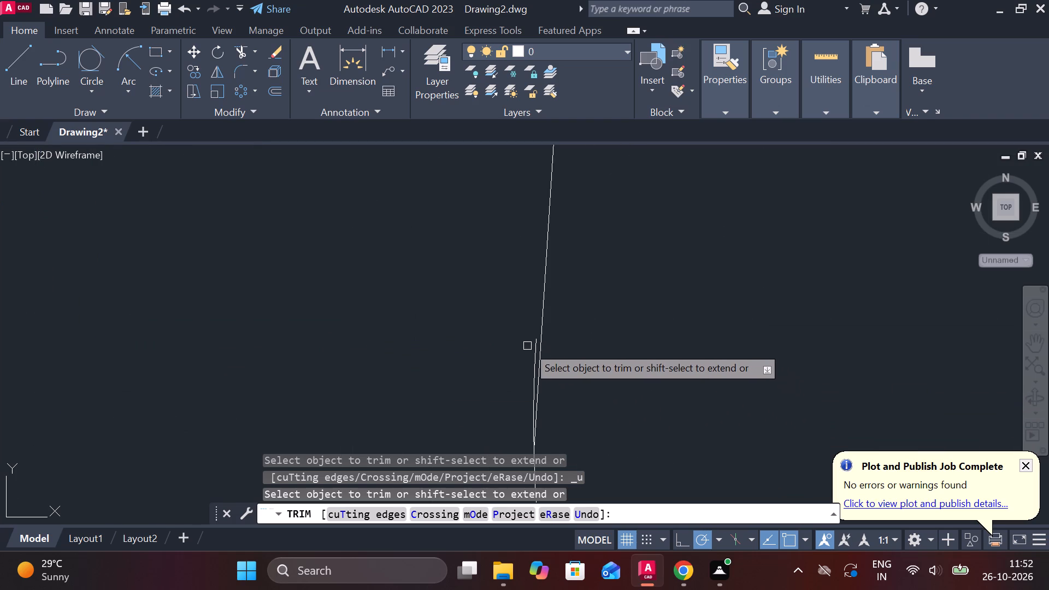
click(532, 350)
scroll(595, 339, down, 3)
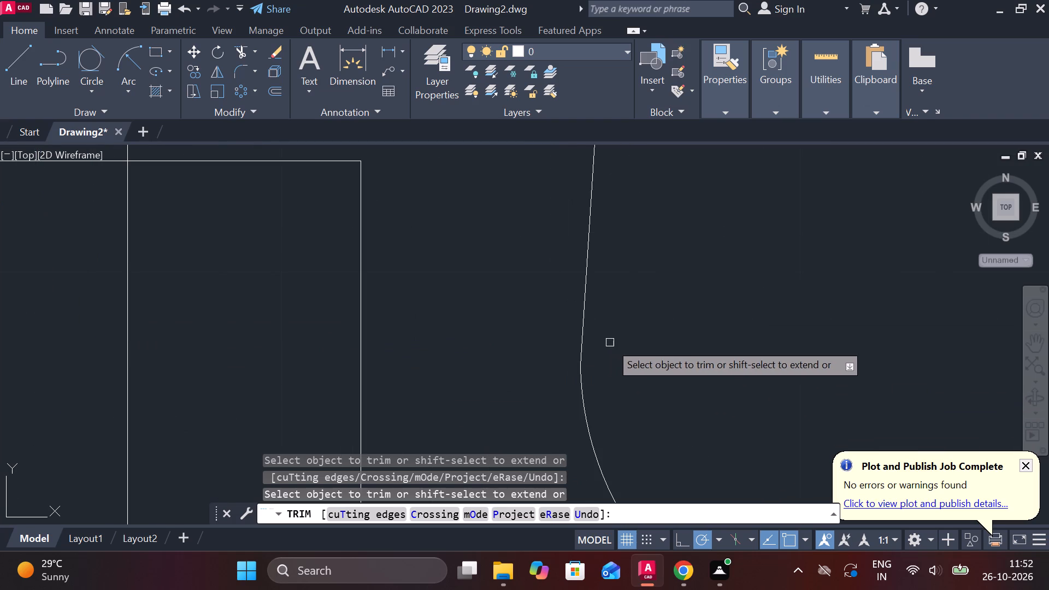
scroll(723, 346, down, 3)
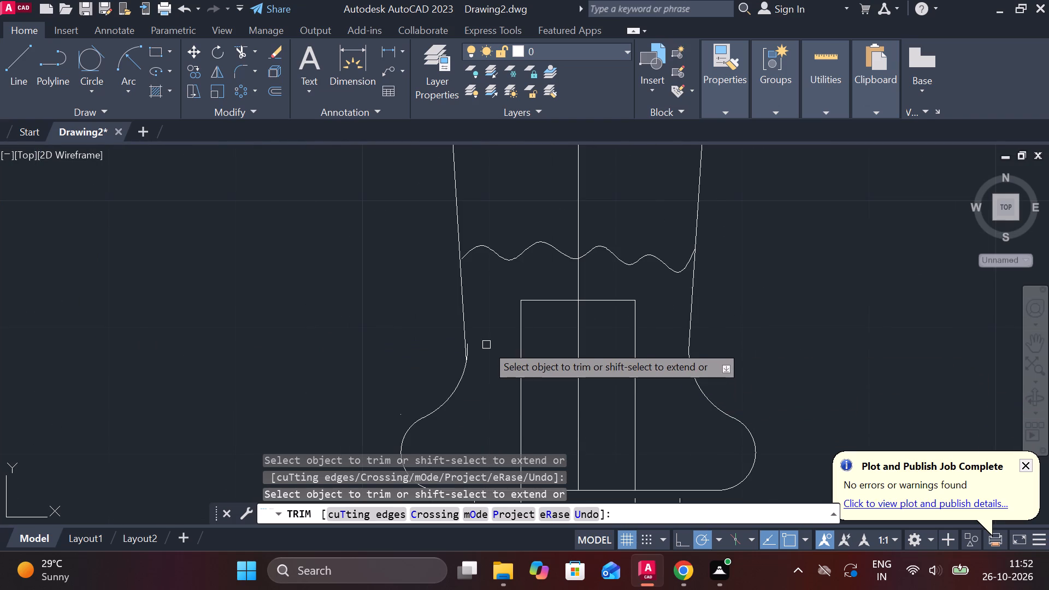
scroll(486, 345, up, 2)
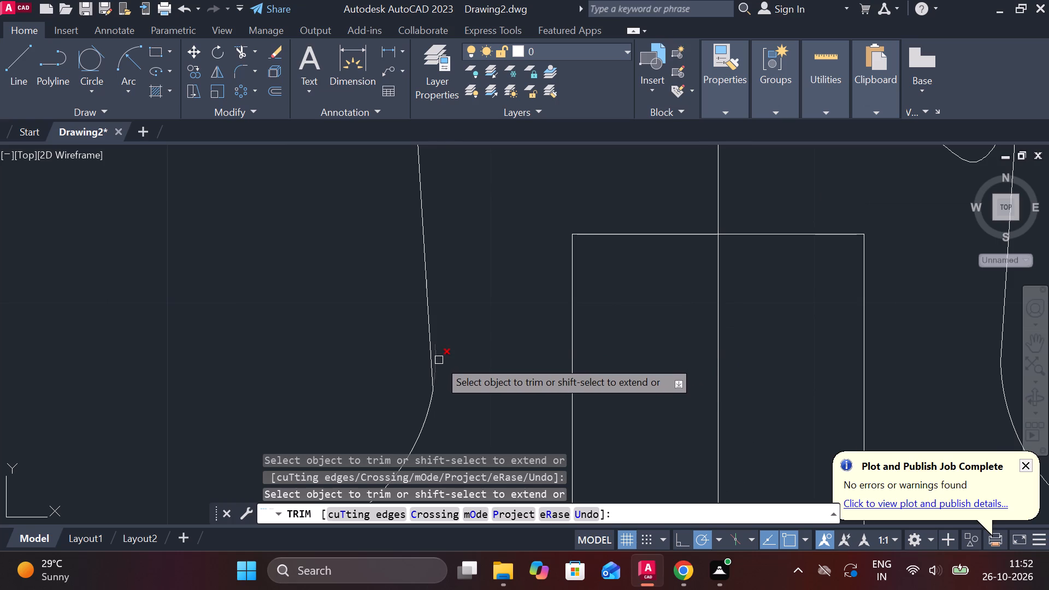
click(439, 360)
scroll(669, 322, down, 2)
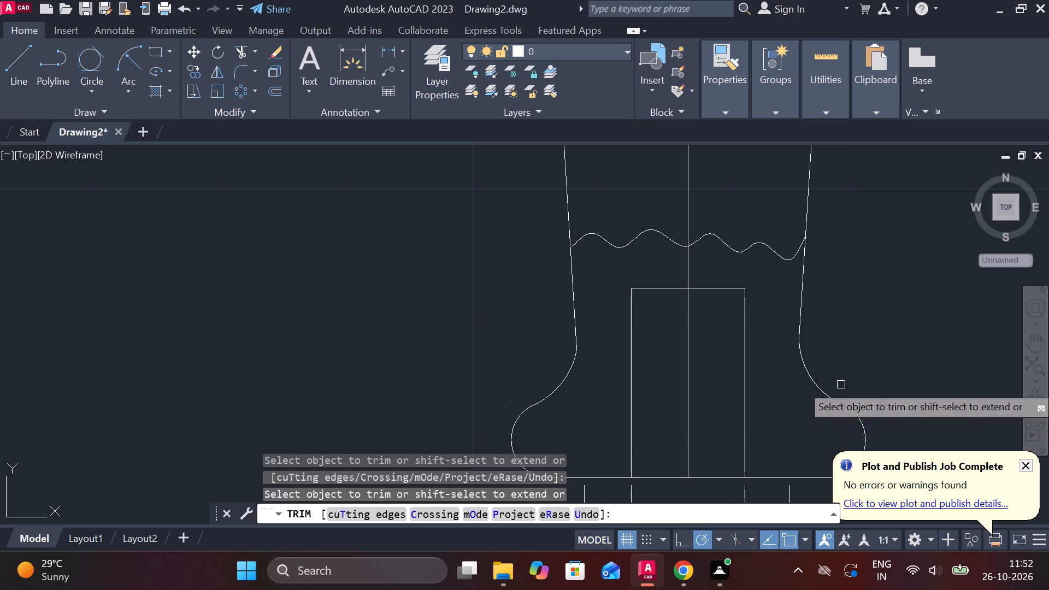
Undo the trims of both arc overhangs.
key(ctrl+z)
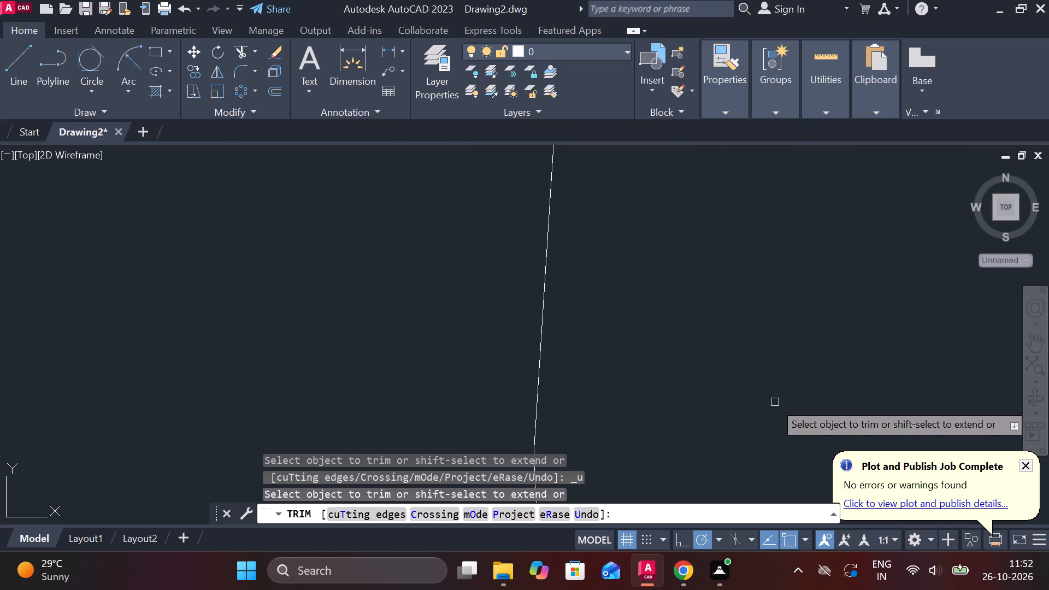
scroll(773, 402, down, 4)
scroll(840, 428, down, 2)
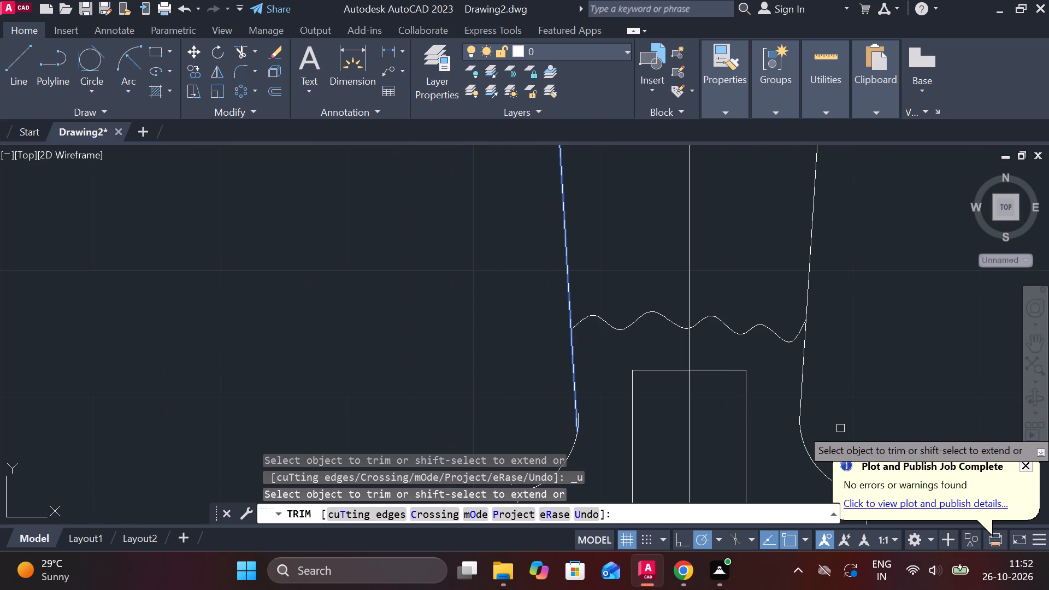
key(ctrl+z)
Leave the Trim command and delete the left tapered edge of the original flanged part.
scroll(547, 377, down, 3)
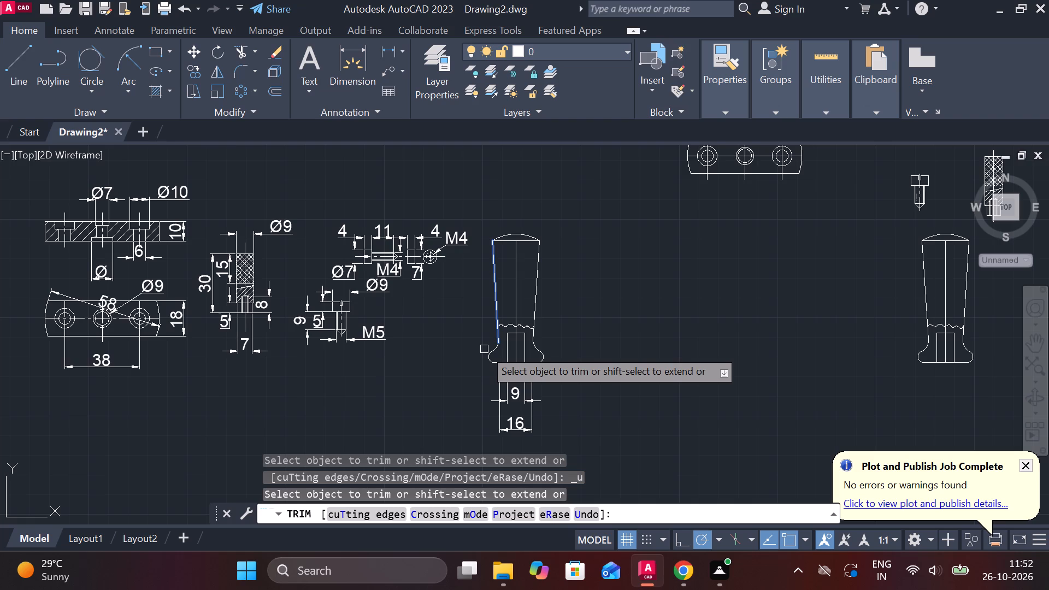
scroll(484, 349, up, 3)
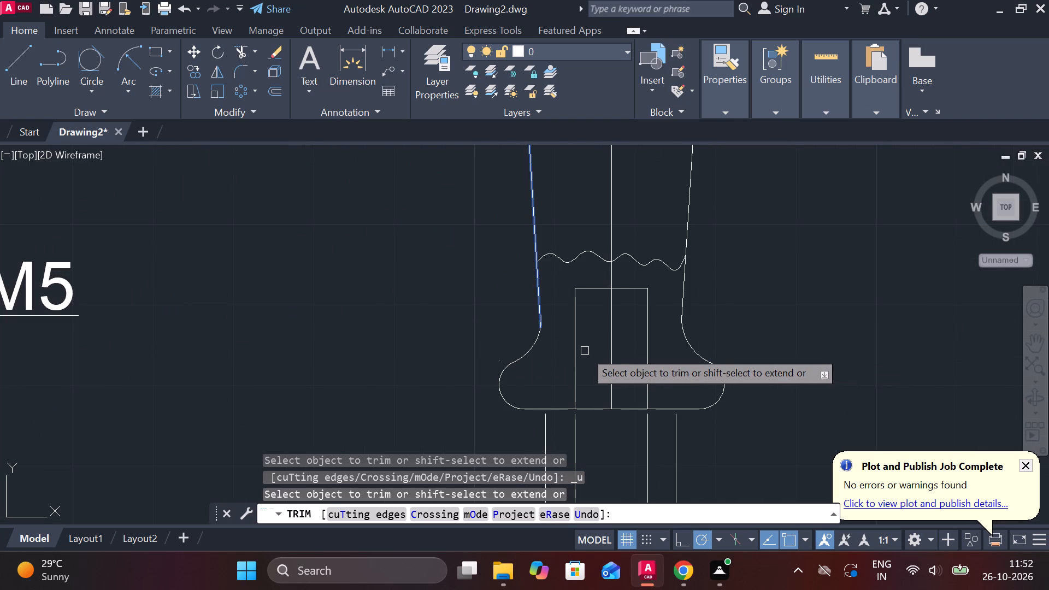
scroll(580, 351, down, 2)
click(553, 252)
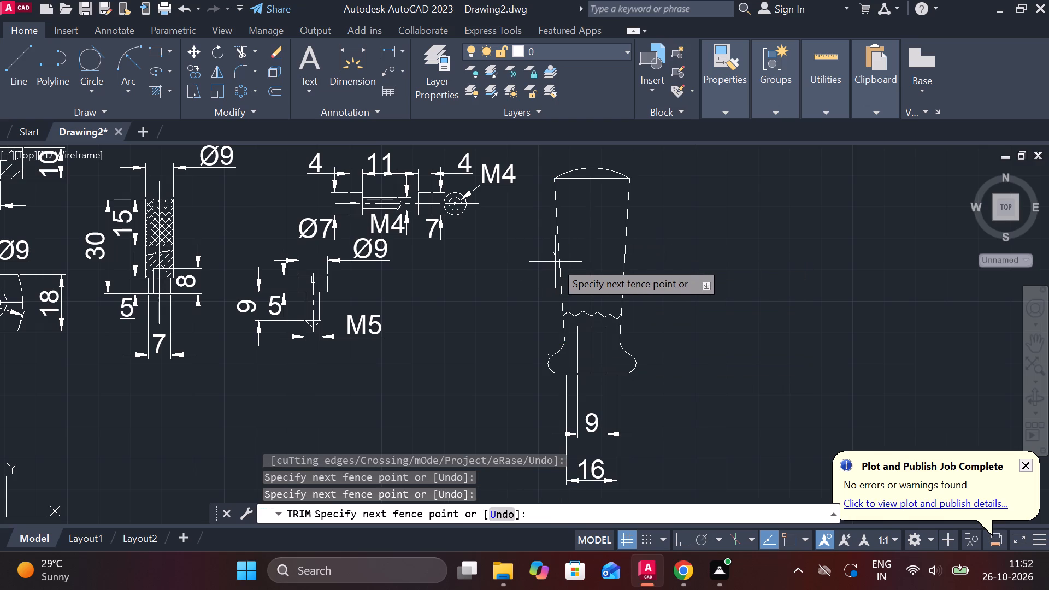
key(Escape)
click(559, 239)
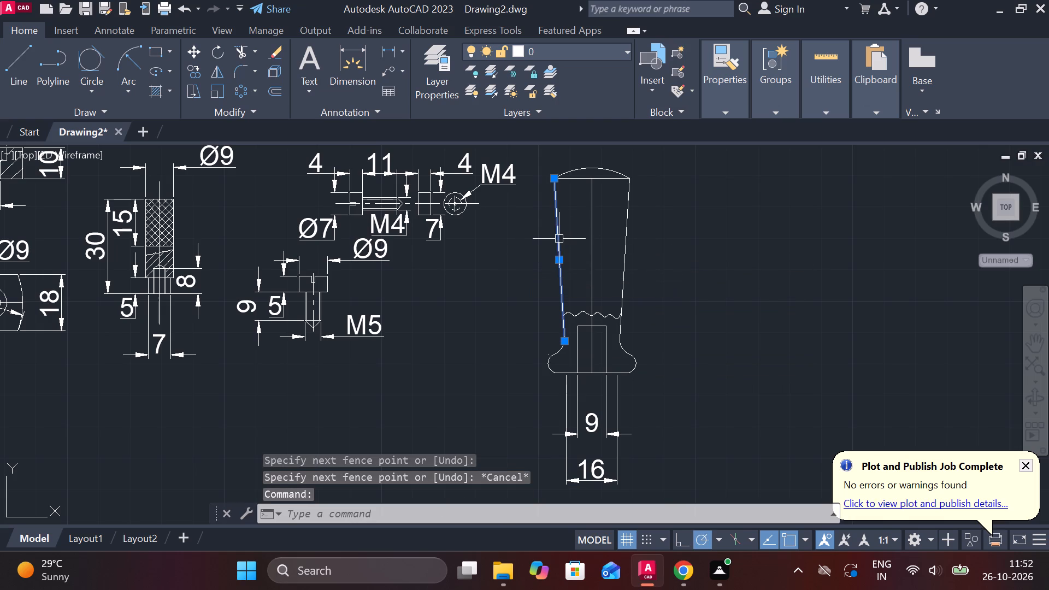
key(Delete)
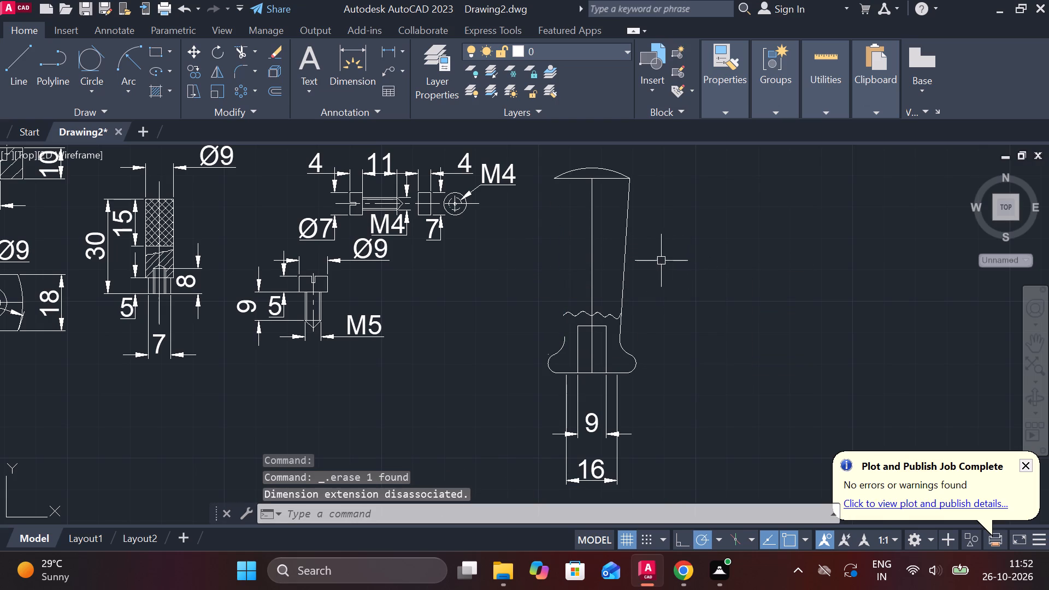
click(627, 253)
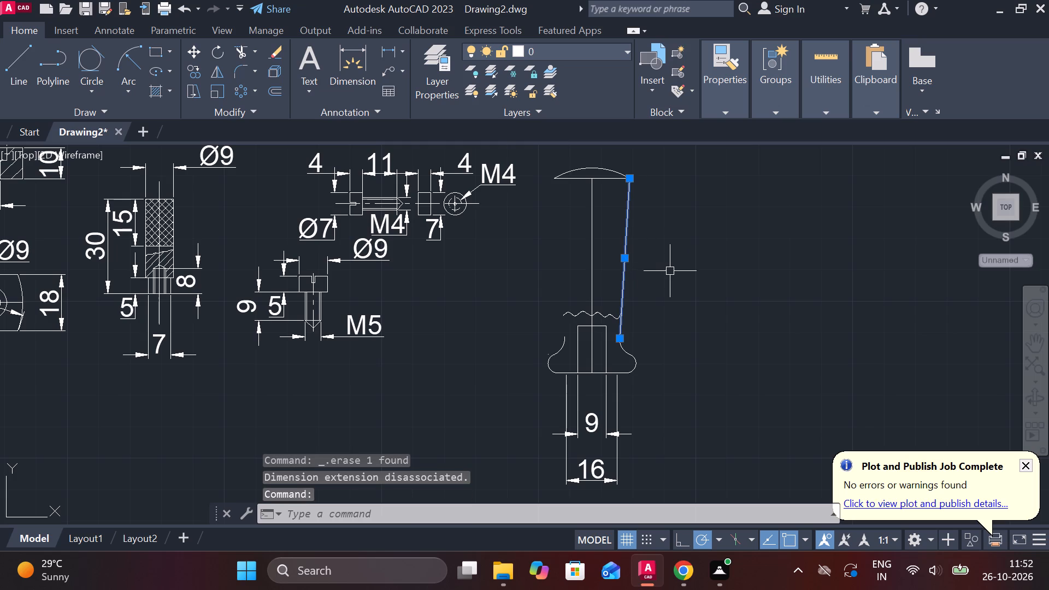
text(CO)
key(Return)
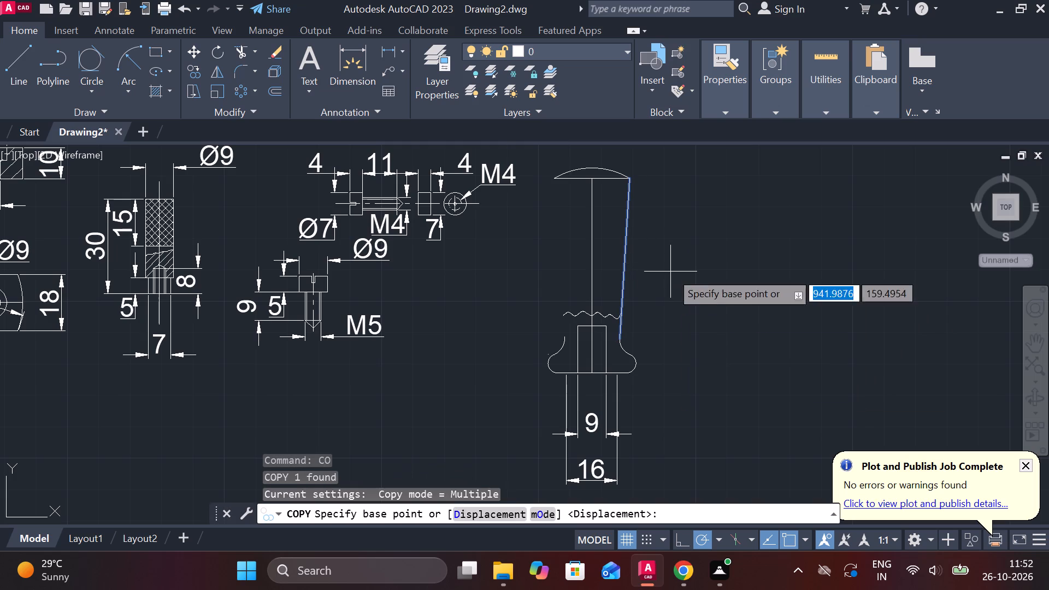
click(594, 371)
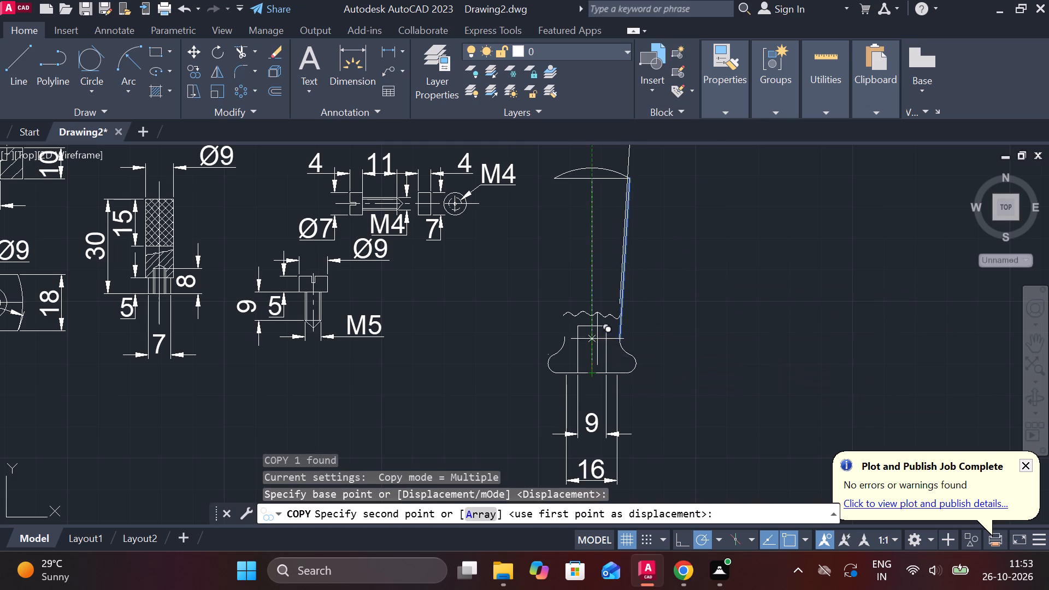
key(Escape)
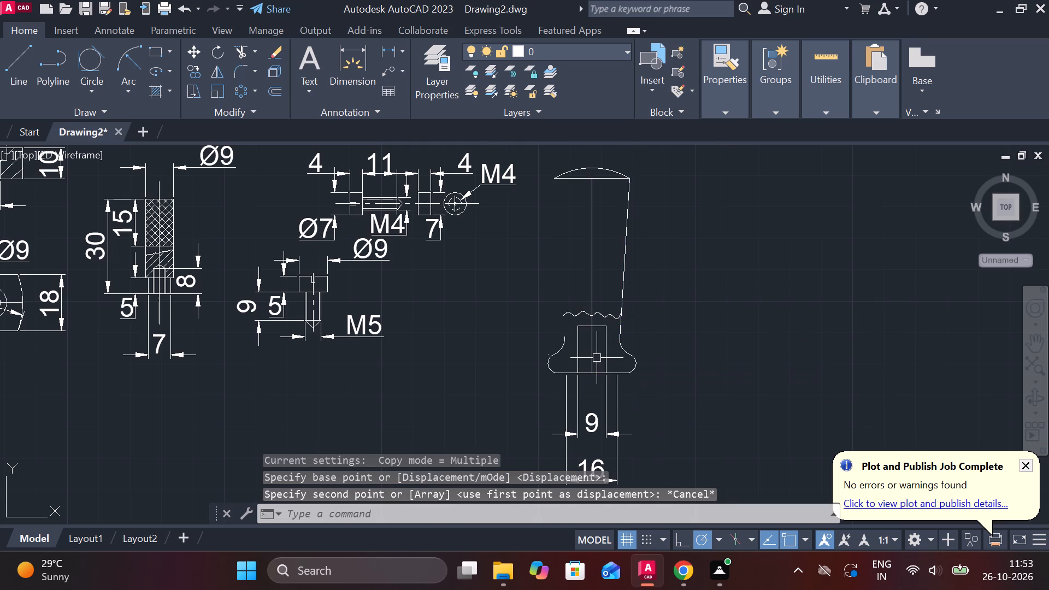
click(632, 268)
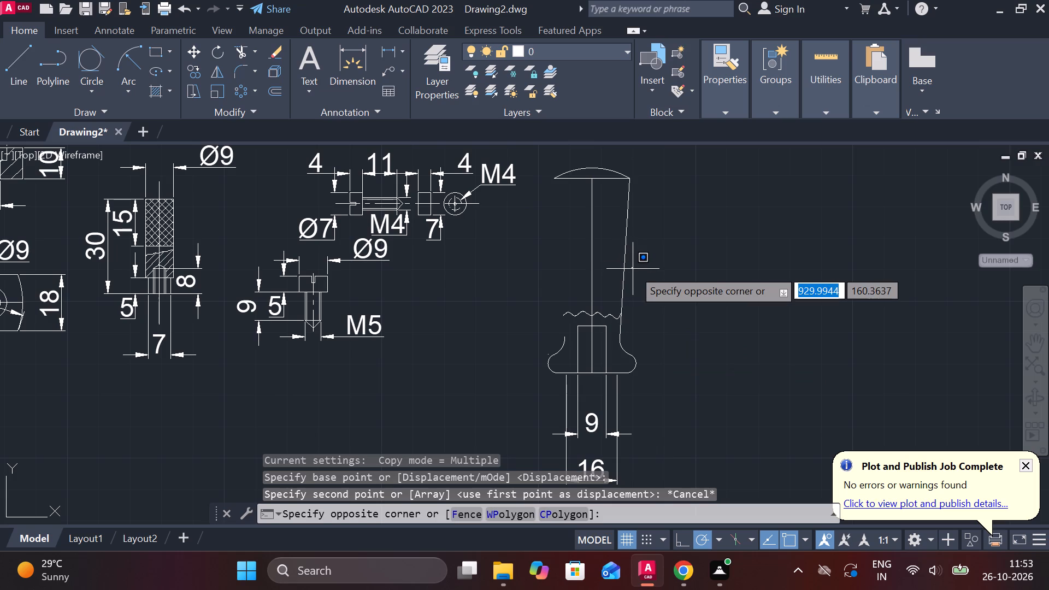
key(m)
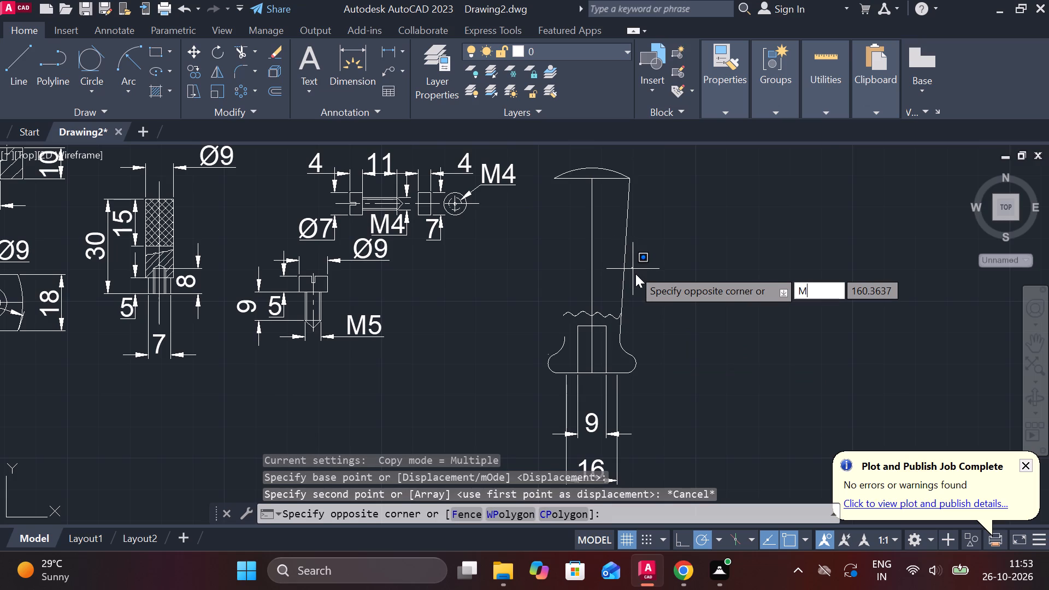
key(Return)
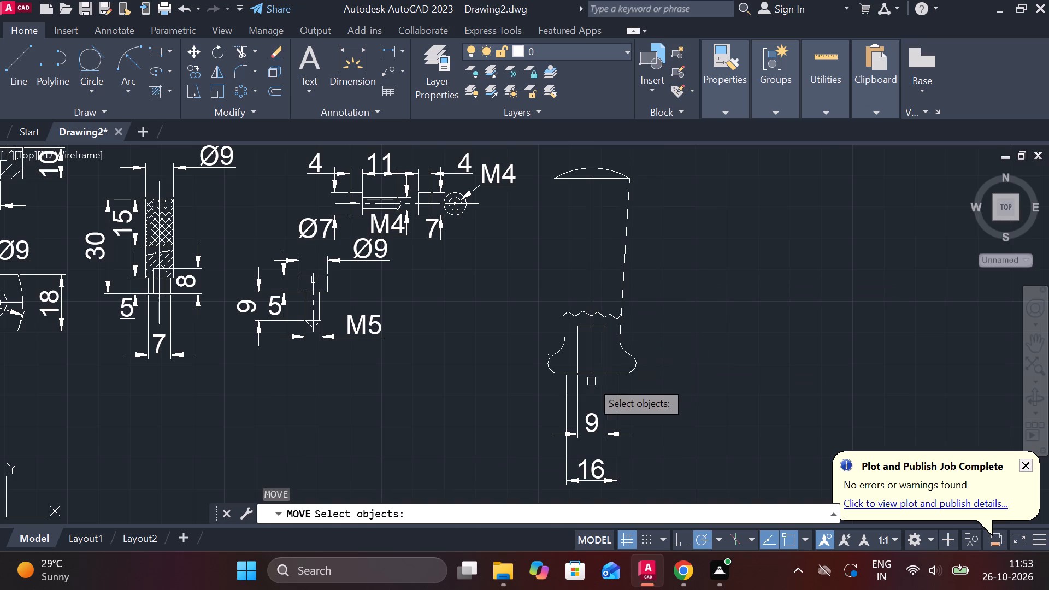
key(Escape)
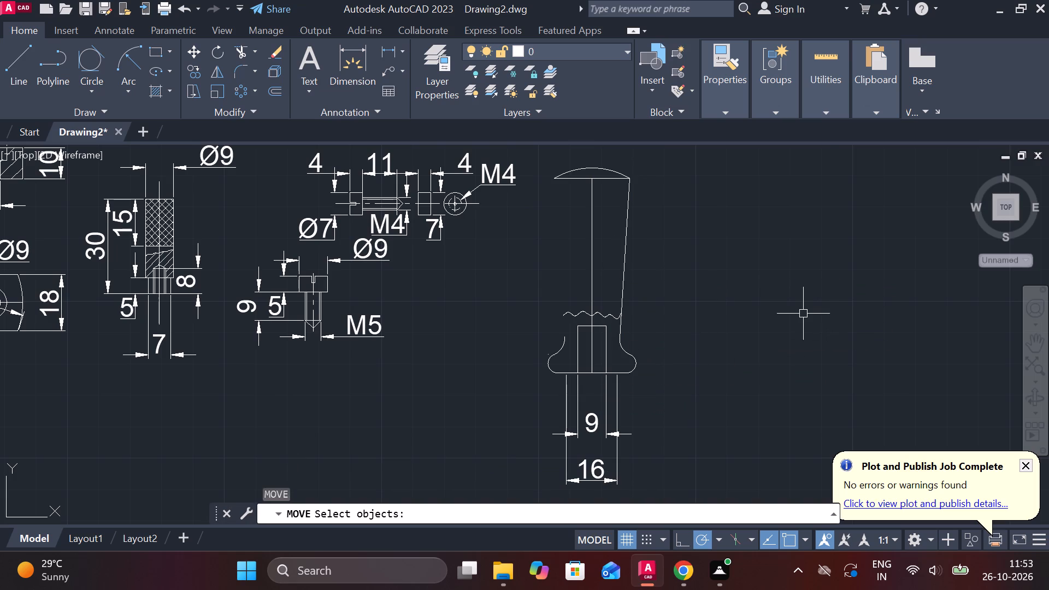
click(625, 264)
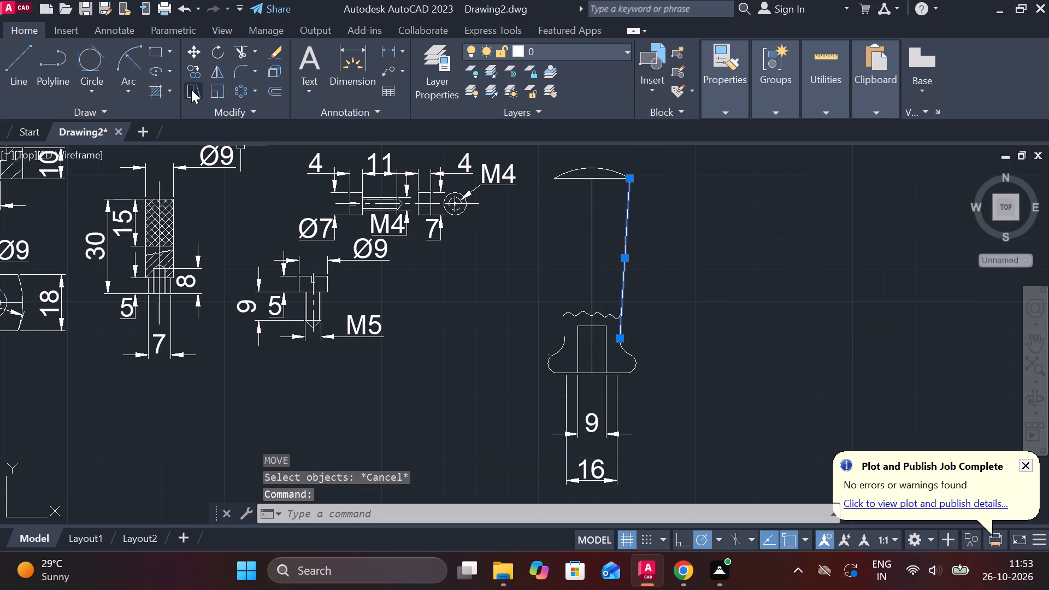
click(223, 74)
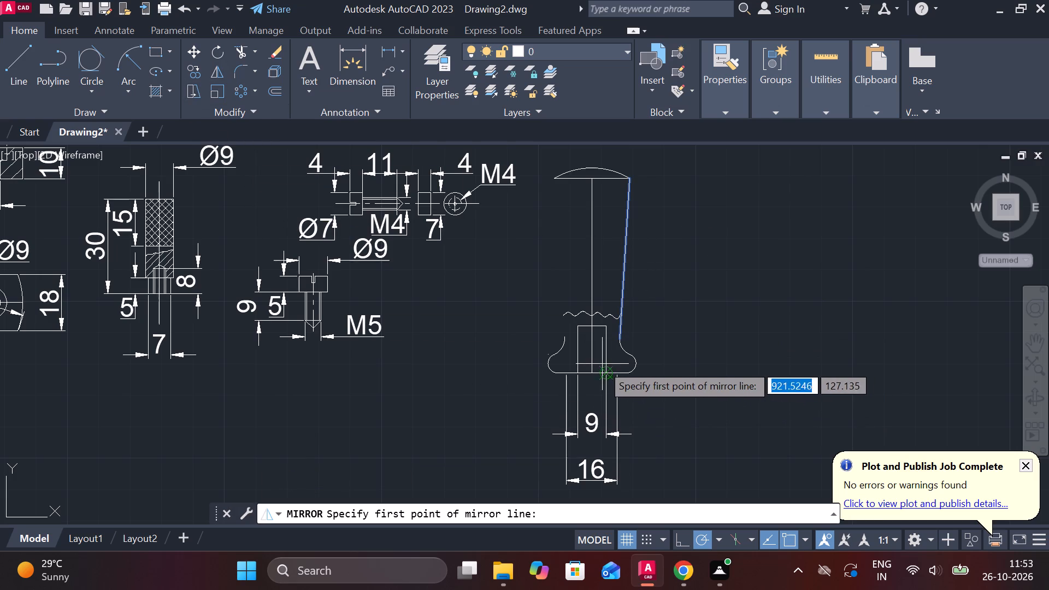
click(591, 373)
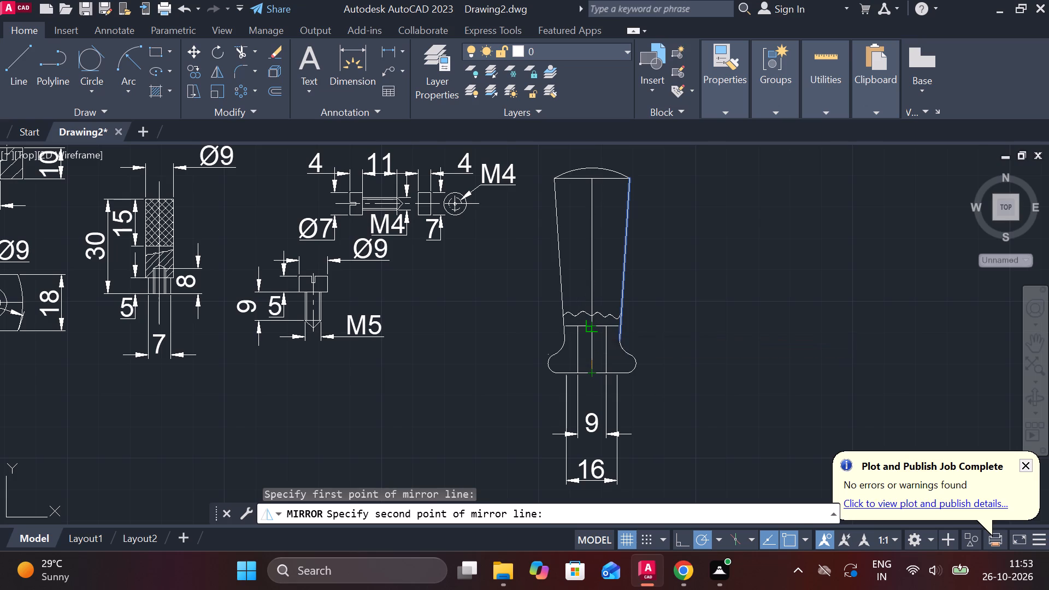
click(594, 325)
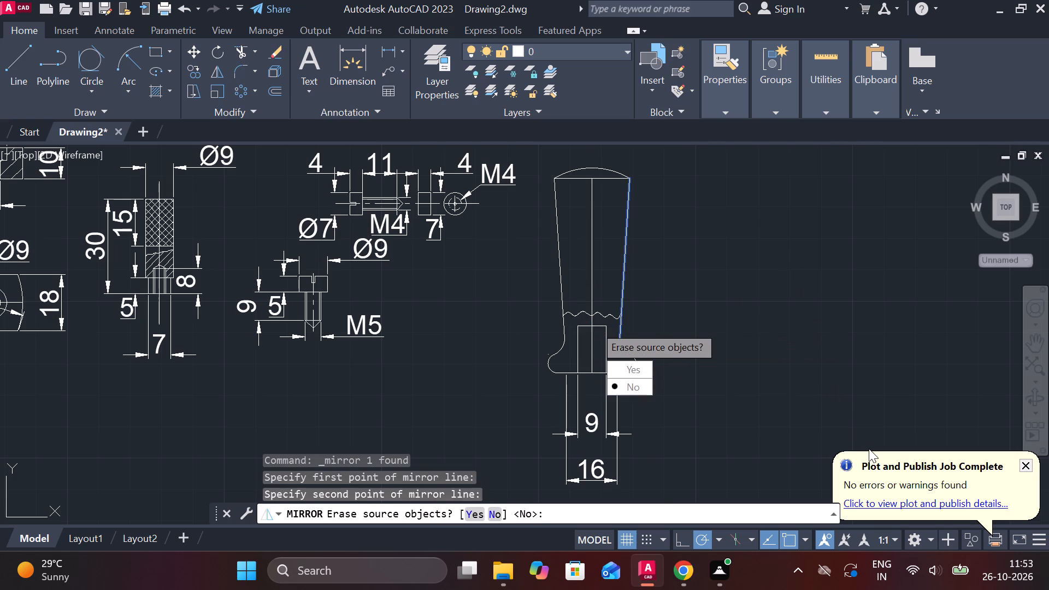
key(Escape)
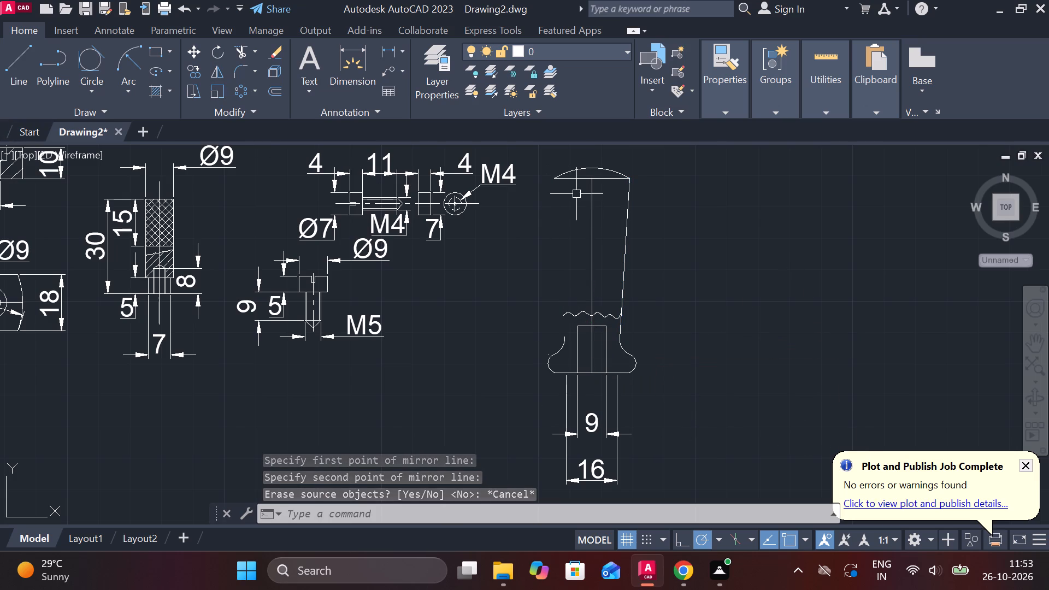
Mirror the right tapered edge about the part's vertical centreline, keeping the source edge.
click(629, 223)
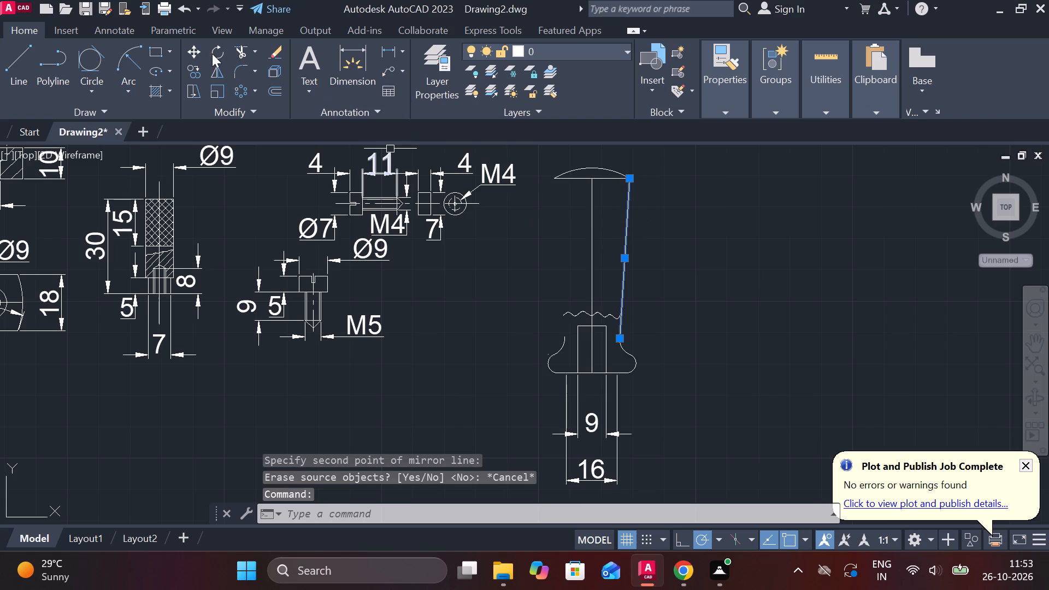
click(213, 76)
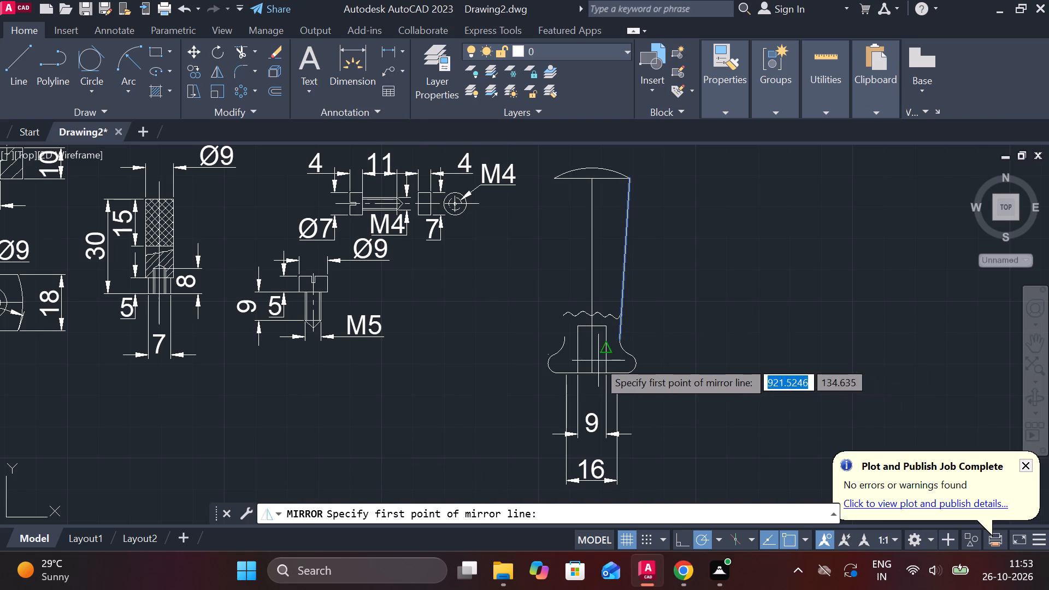
click(591, 368)
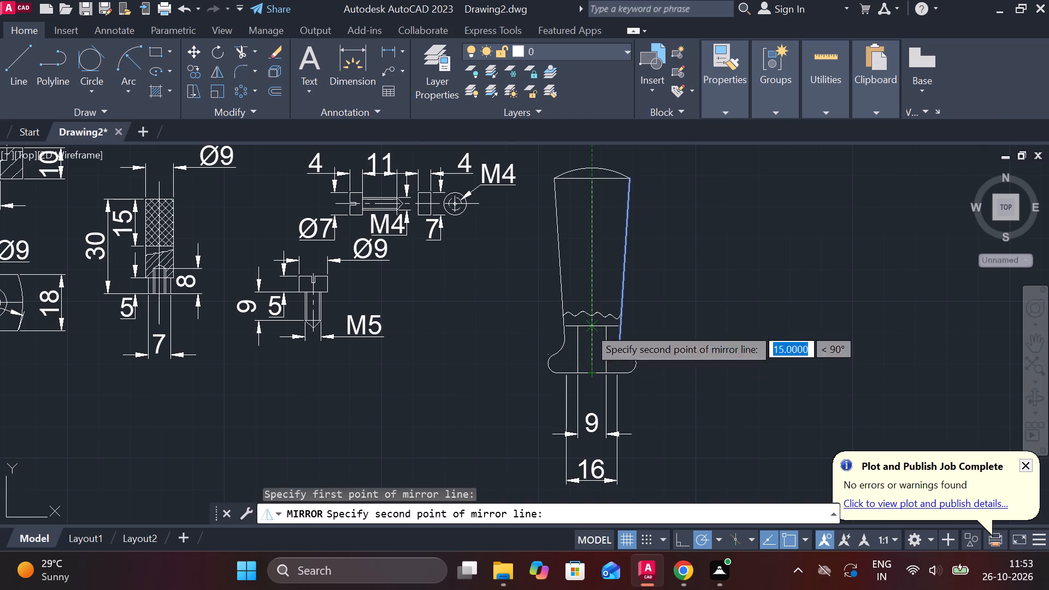
click(588, 326)
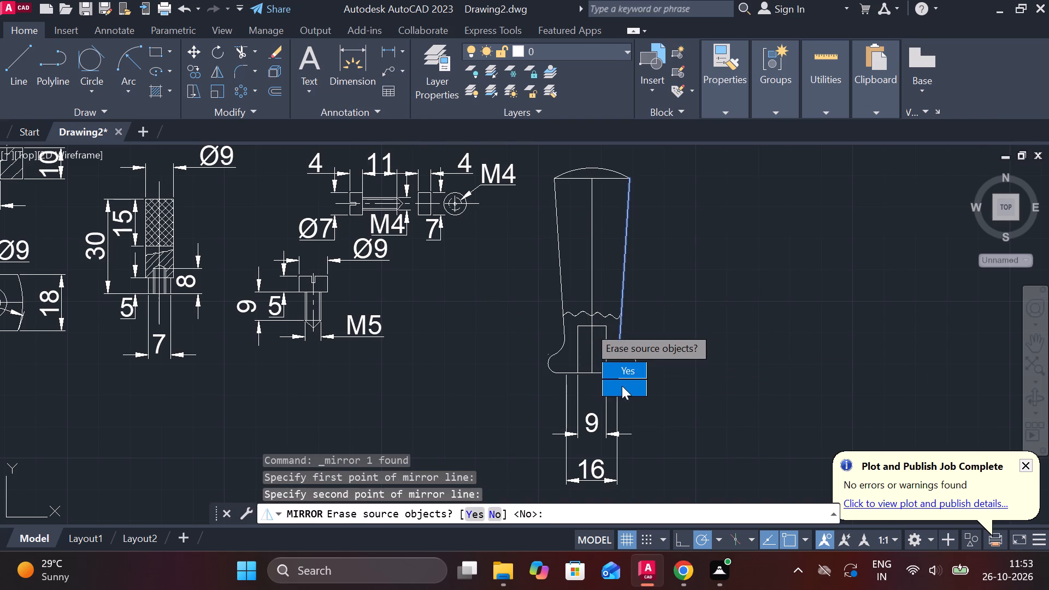
drag(622, 386, 588, 326)
scroll(574, 278, up, 3)
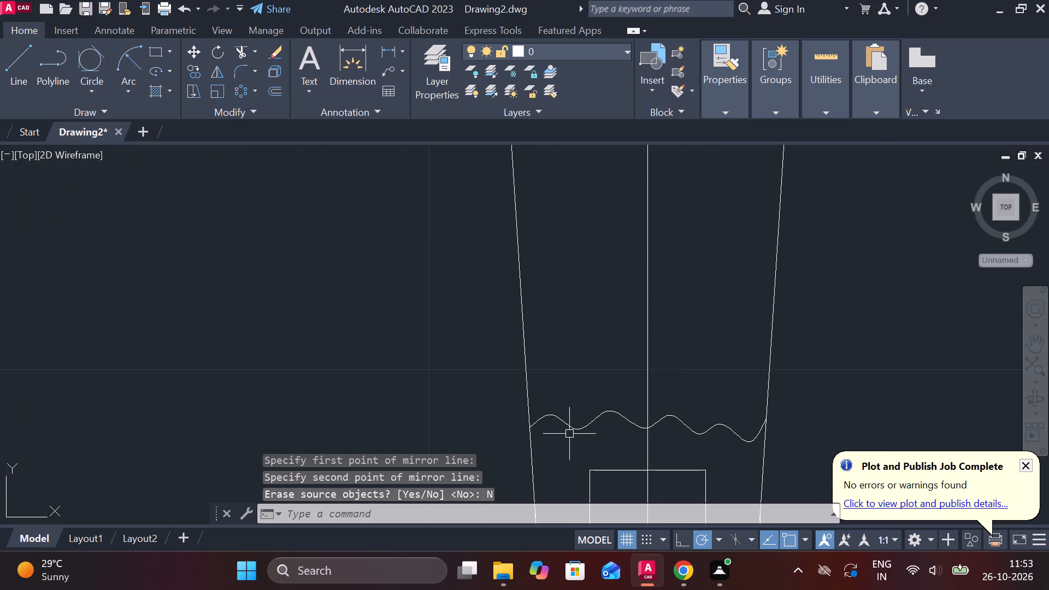
scroll(588, 417, down, 4)
scroll(594, 453, up, 5)
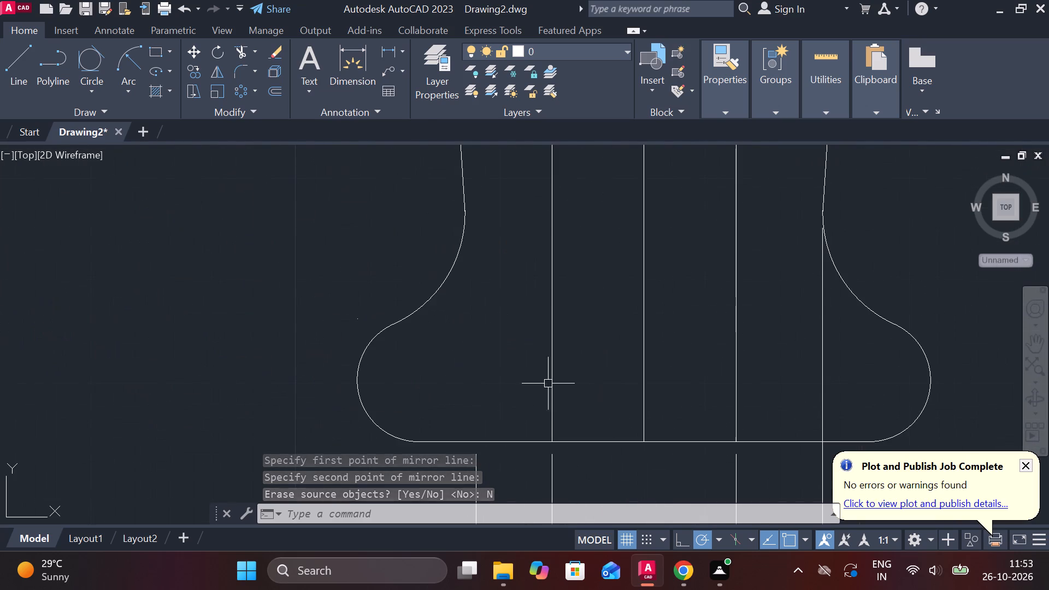
Trim the short arc overhangs where the left and right tapered edges meet the flange arcs on the original part.
scroll(491, 152, up, 3)
scroll(423, 361, up, 2)
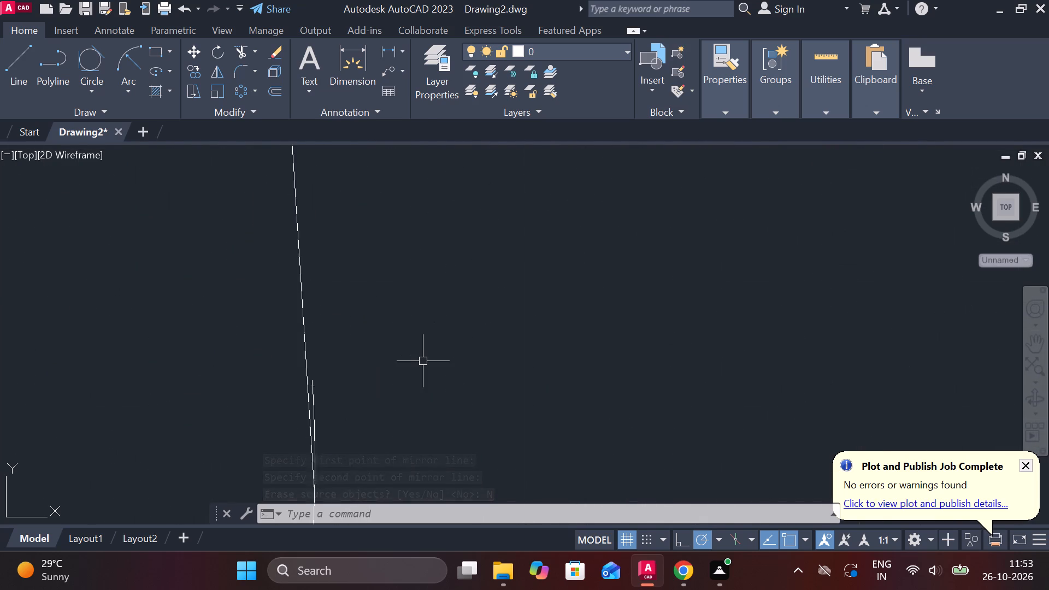
scroll(423, 361, up, 1)
click(243, 53)
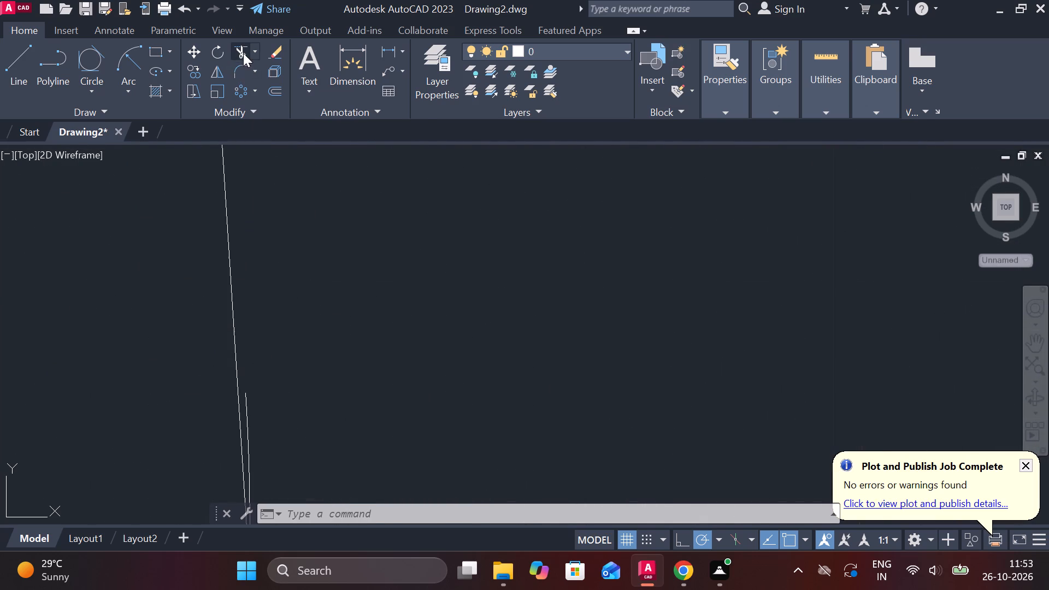
click(246, 423)
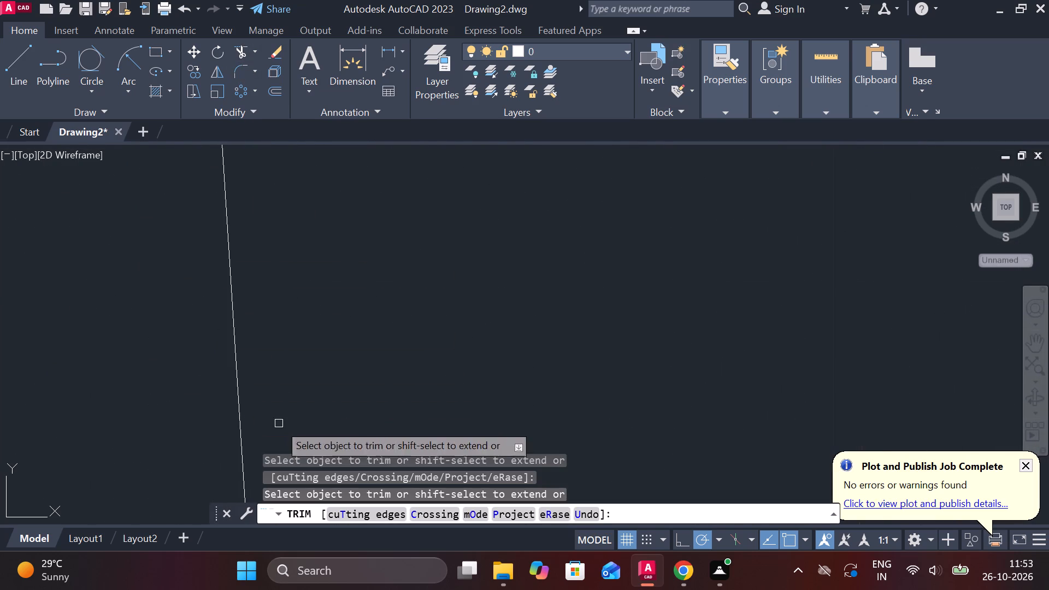
scroll(367, 356, down, 4)
scroll(632, 359, down, 3)
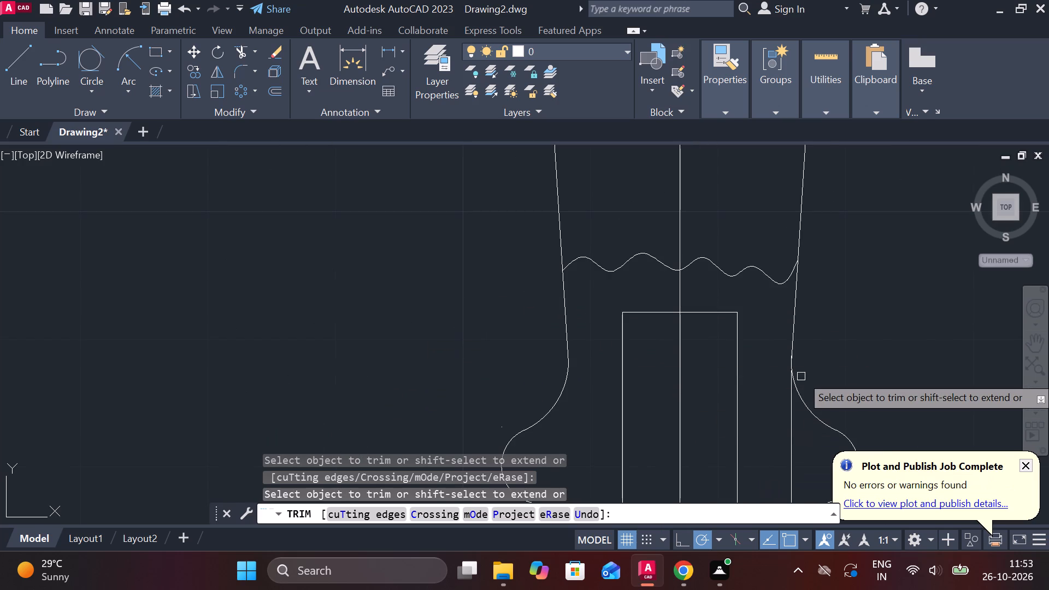
scroll(801, 375, up, 5)
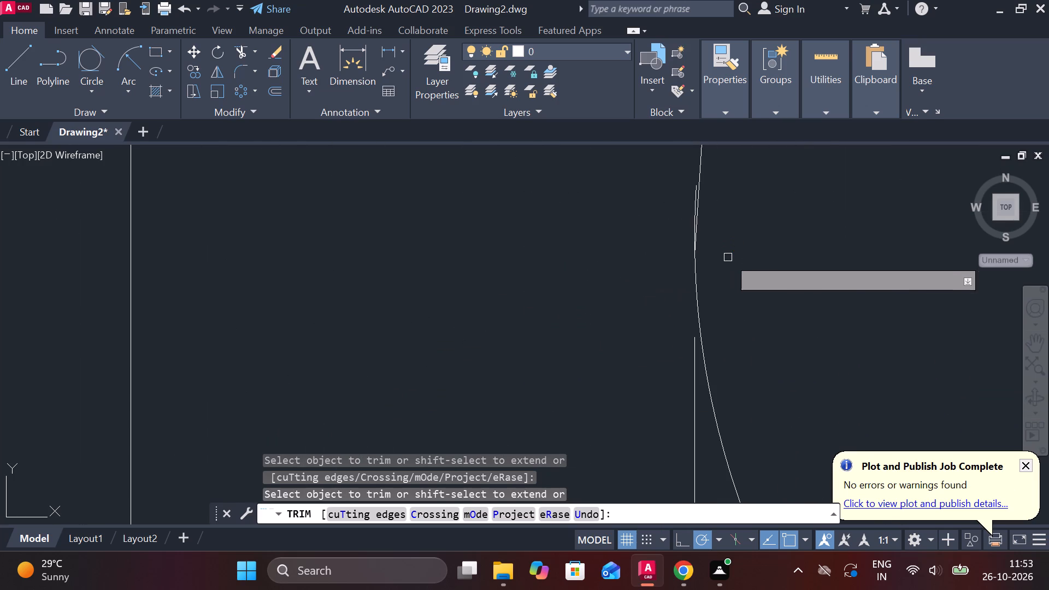
scroll(727, 261, down, 4)
scroll(749, 243, up, 2)
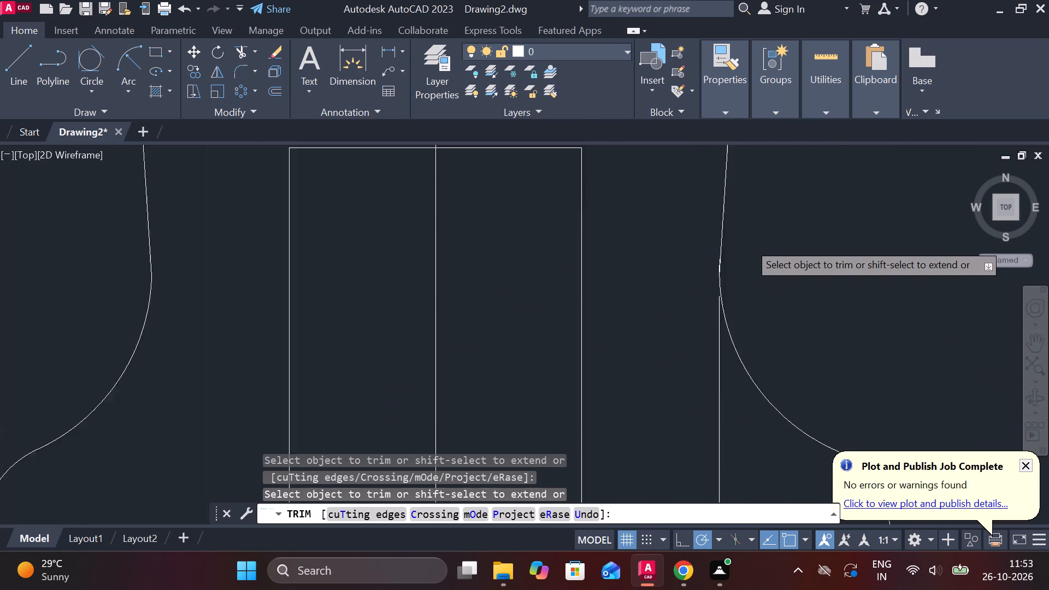
scroll(749, 243, up, 1)
scroll(683, 297, up, 5)
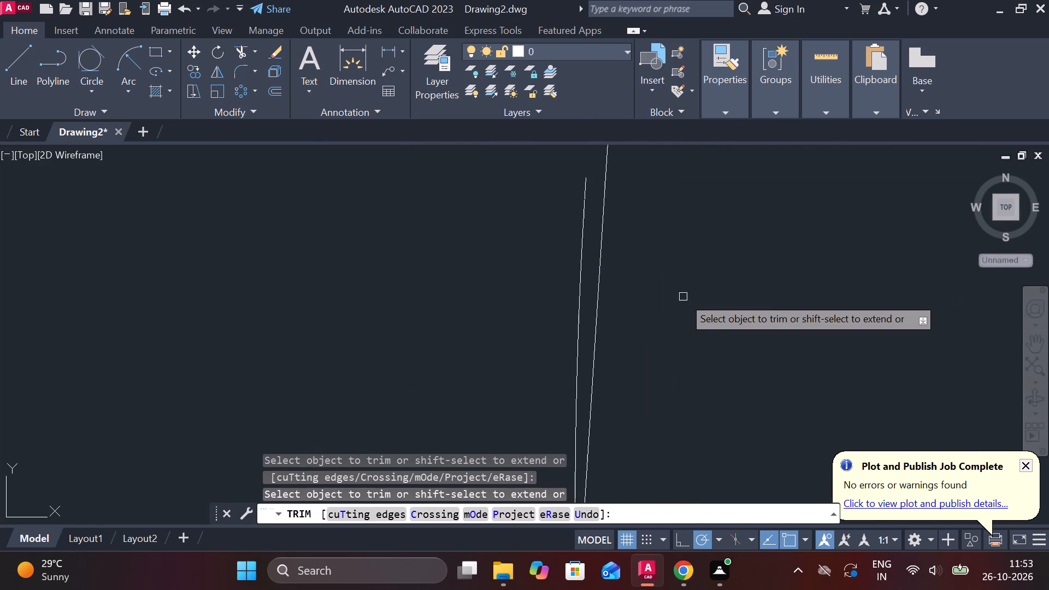
click(582, 263)
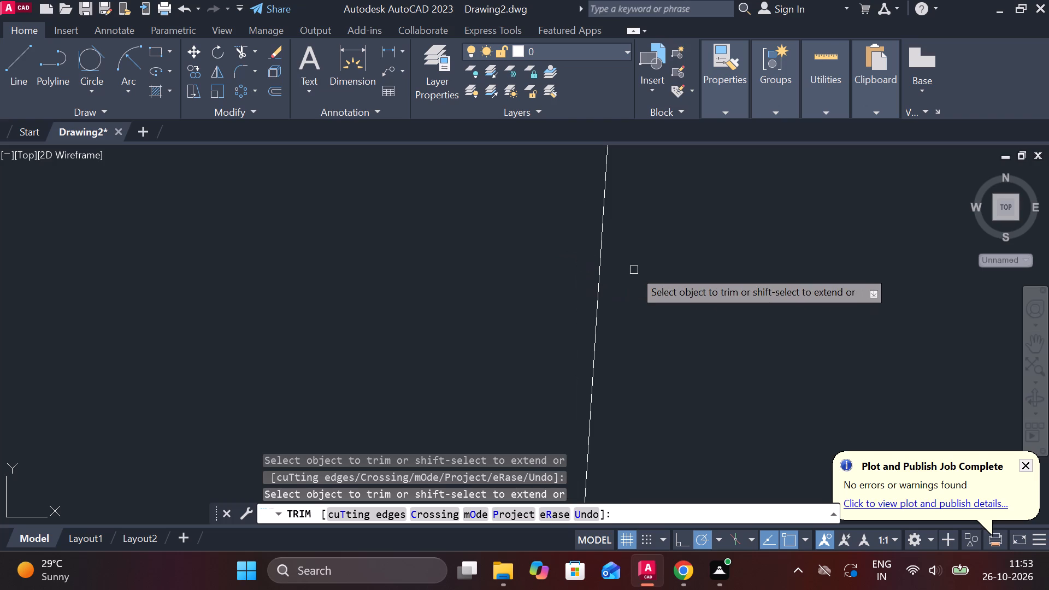
scroll(635, 270, down, 5)
scroll(721, 282, down, 5)
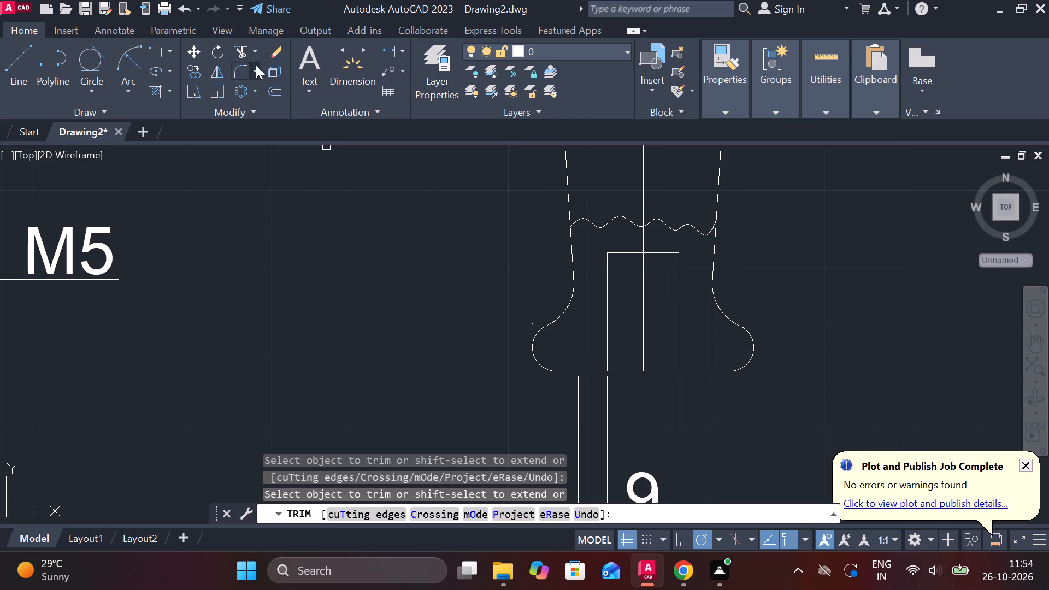
Extend the left tapered edge of the original part down to the flange's bottom line.
click(244, 54)
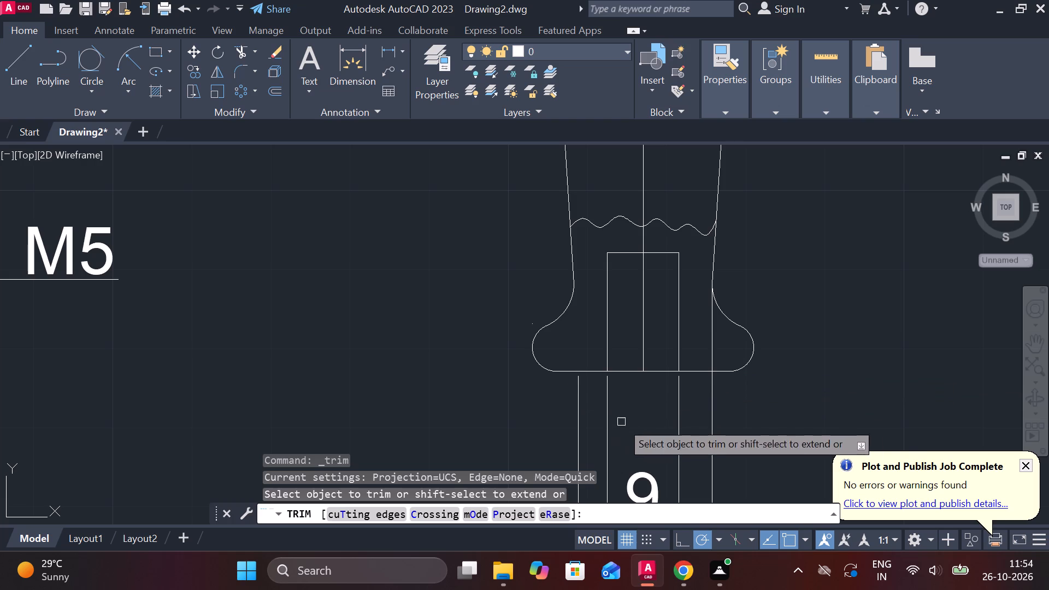
key(Escape)
text(EX)
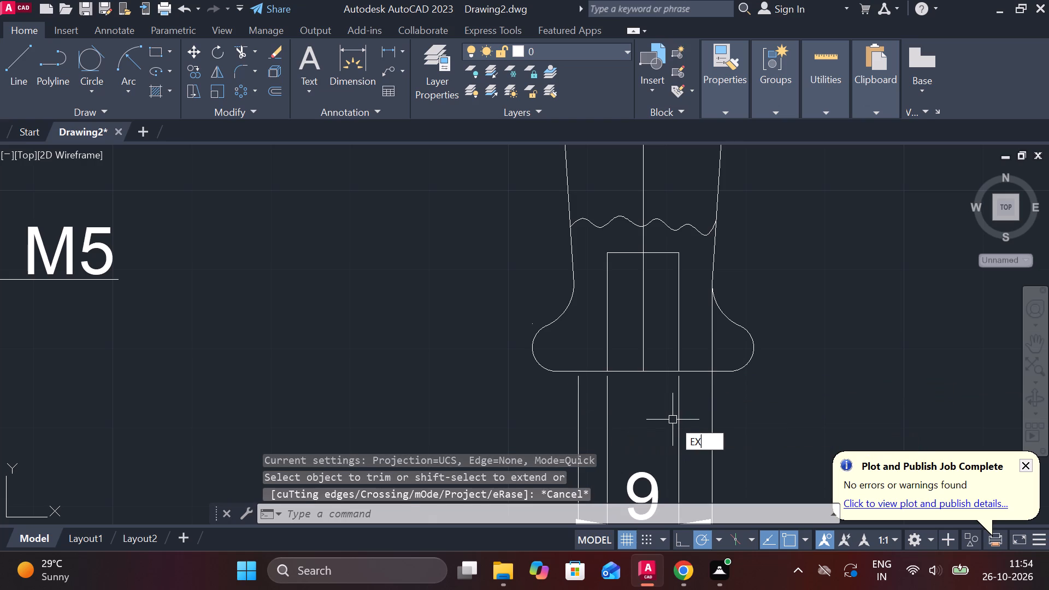
key(Return)
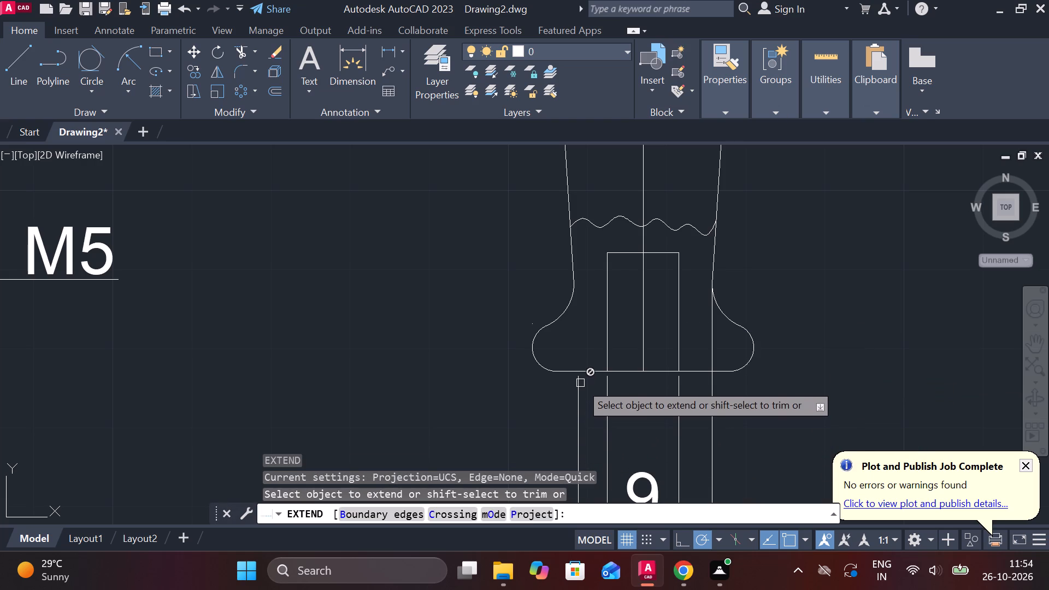
click(579, 398)
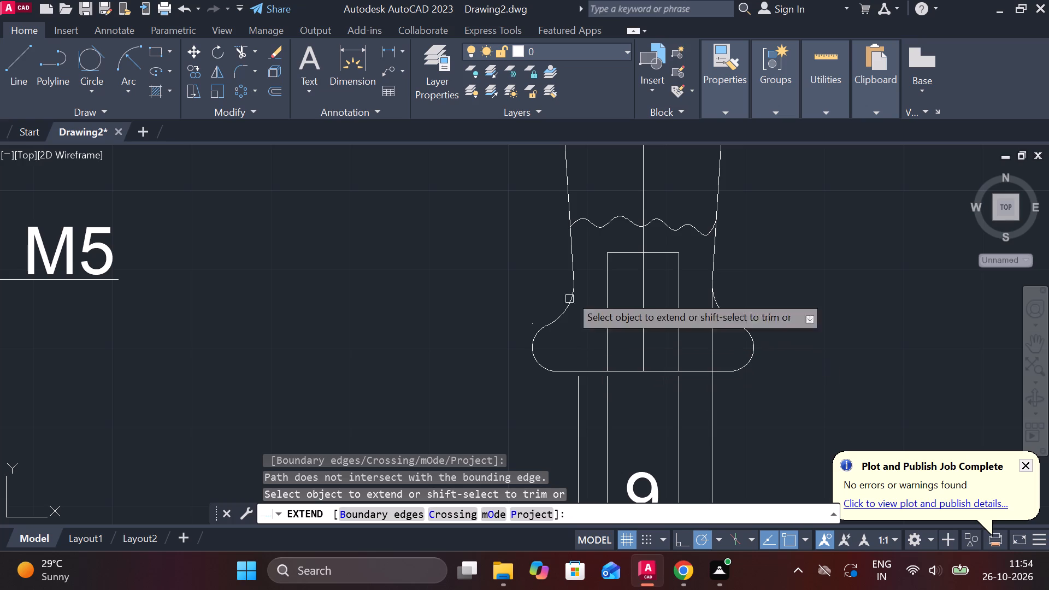
click(567, 189)
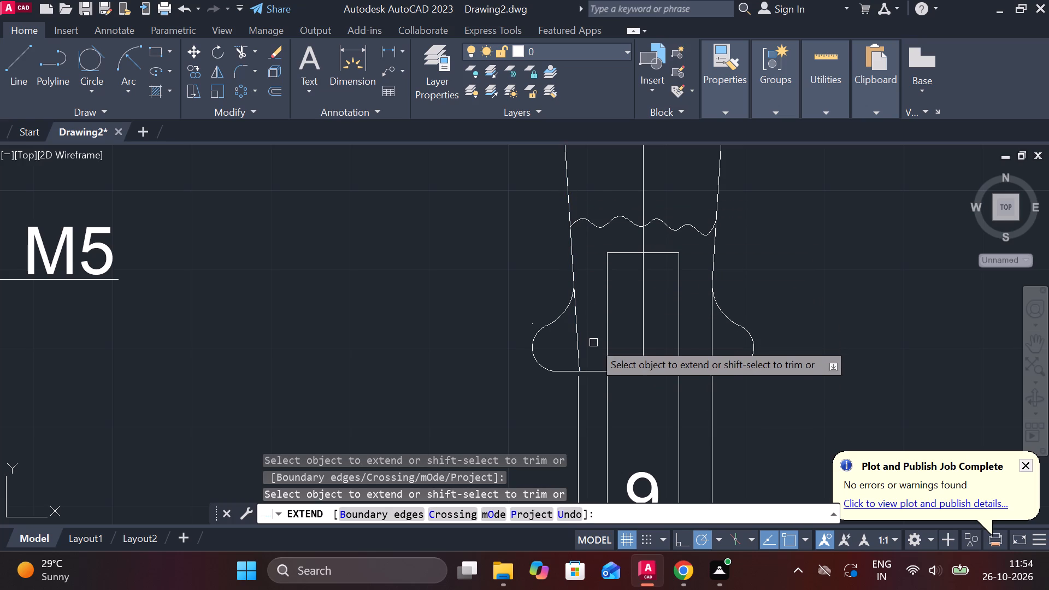
Examine where both tapered edges meet the flange arcs and the bottom line, and leave the Extend command.
scroll(602, 318, up, 3)
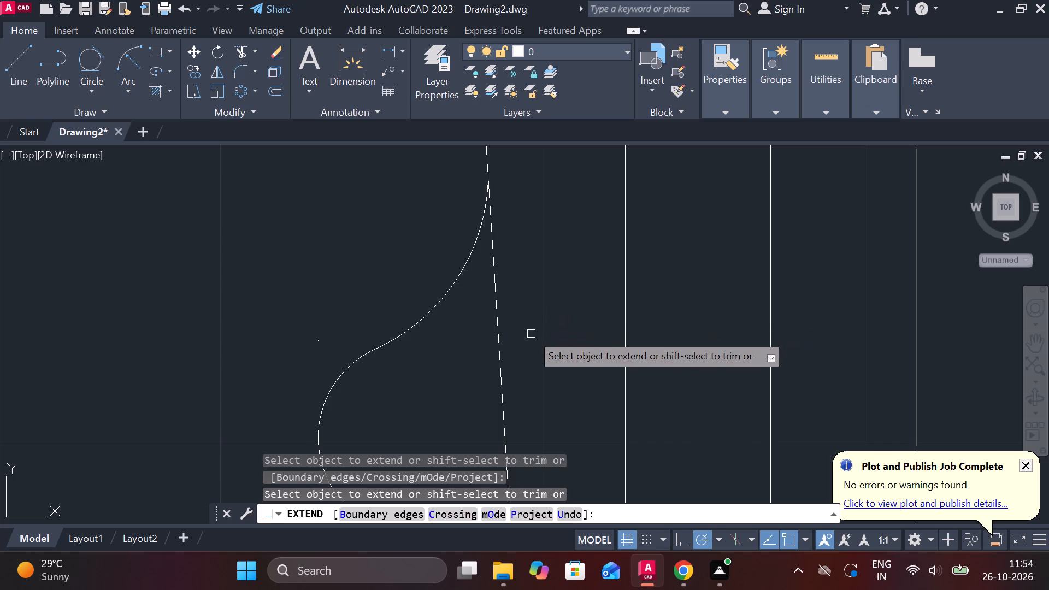
scroll(536, 329, down, 2)
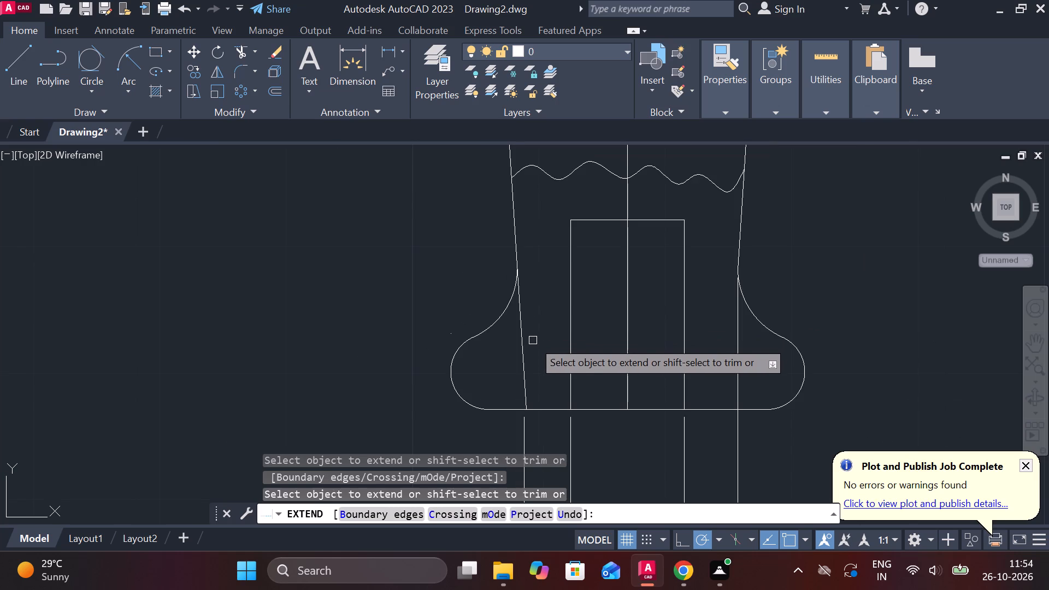
scroll(753, 345, up, 2)
scroll(753, 345, down, 1)
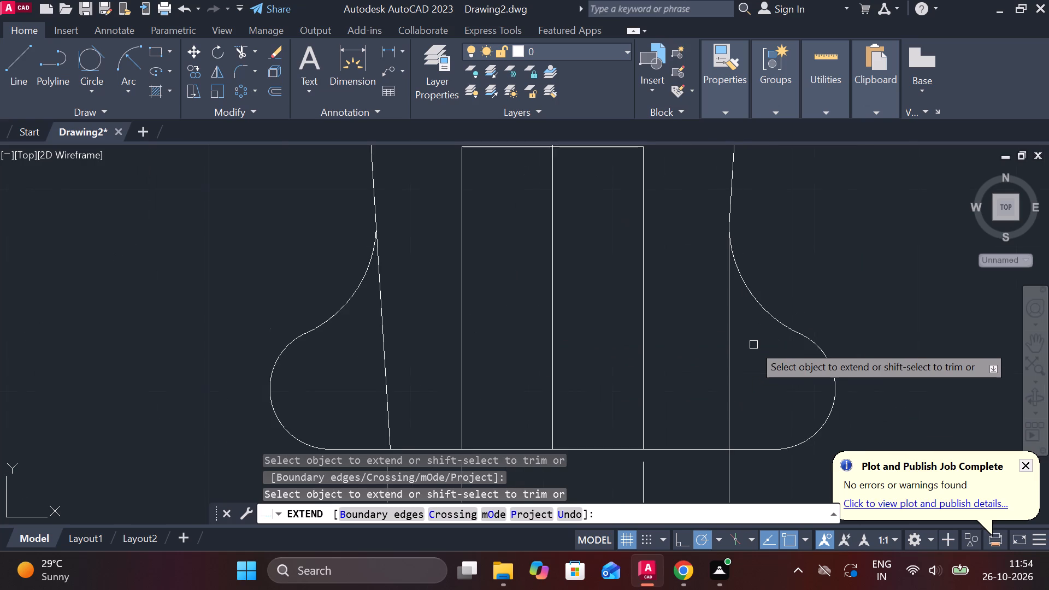
scroll(753, 345, down, 1)
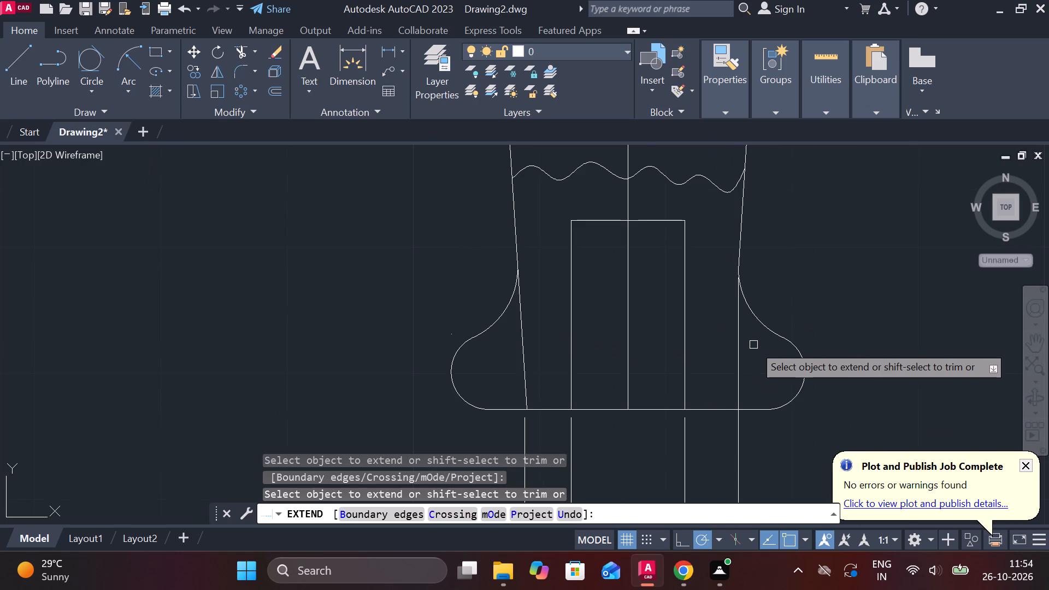
scroll(748, 331, up, 1)
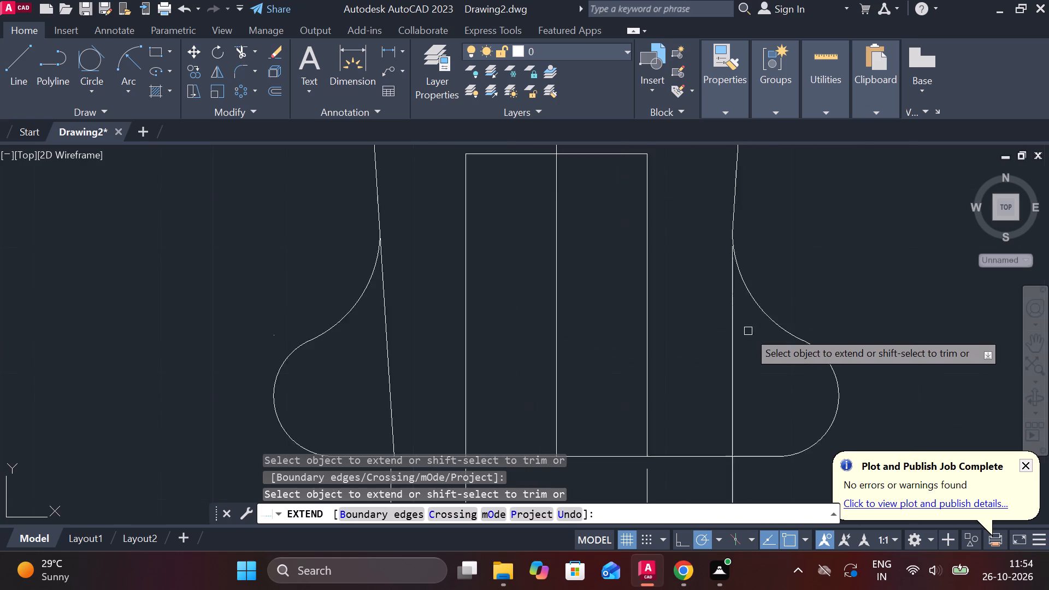
scroll(748, 331, up, 2)
scroll(740, 264, down, 3)
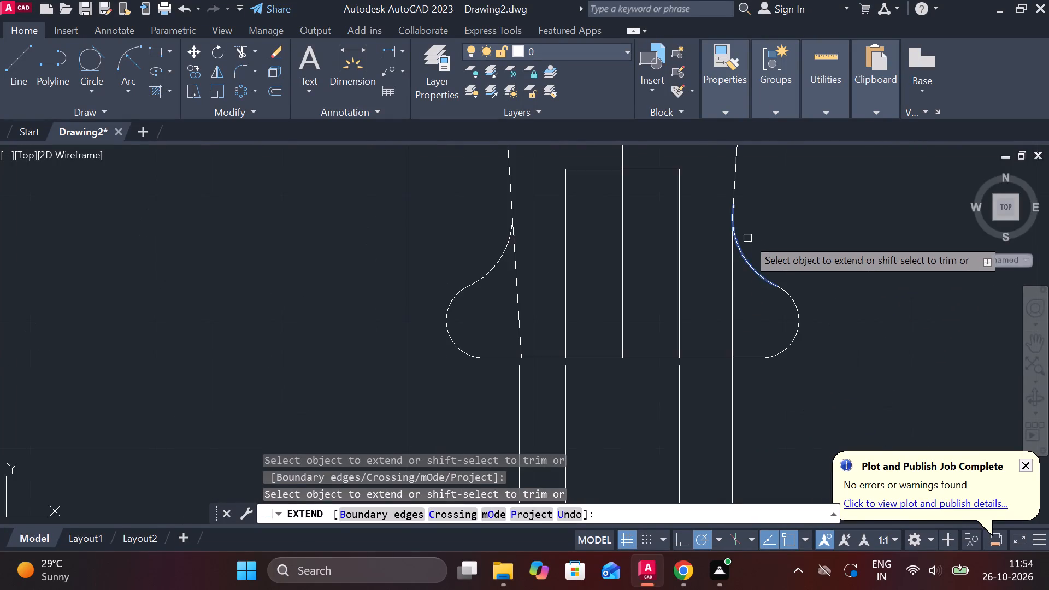
scroll(755, 215, up, 3)
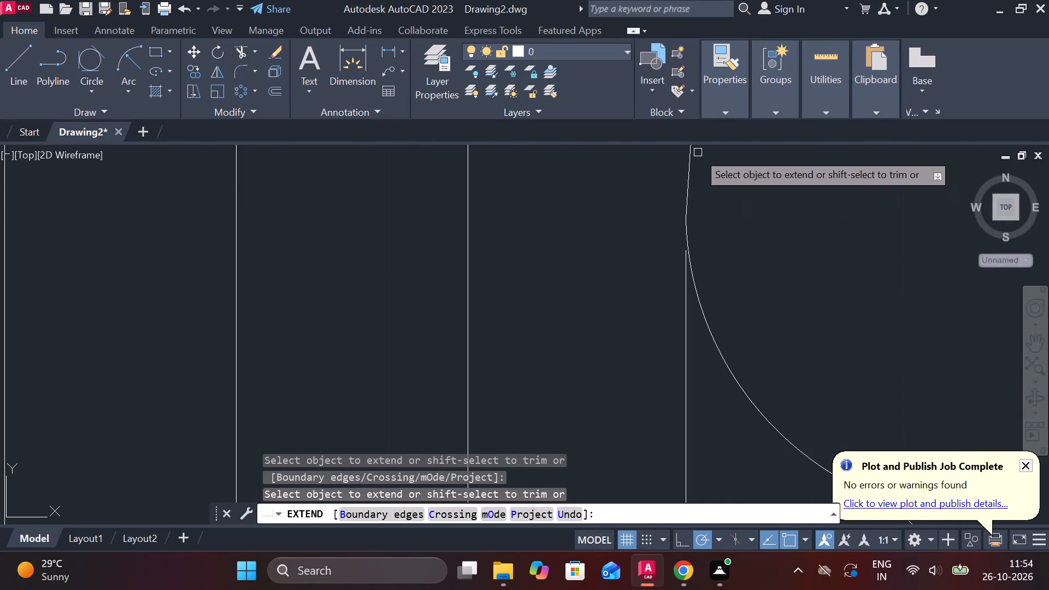
scroll(705, 188, down, 3)
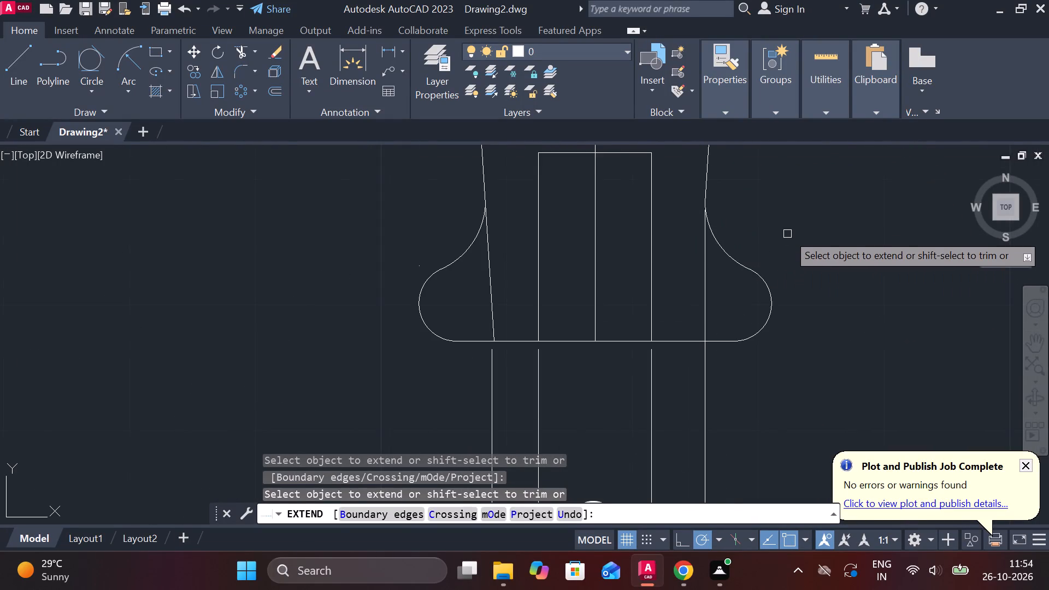
scroll(787, 226, down, 2)
key(Escape)
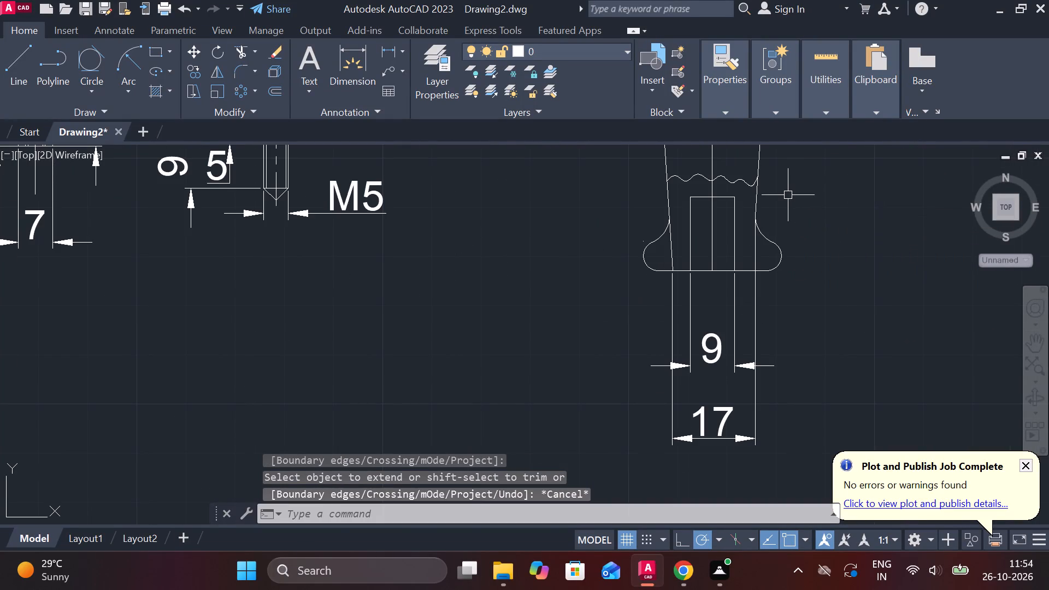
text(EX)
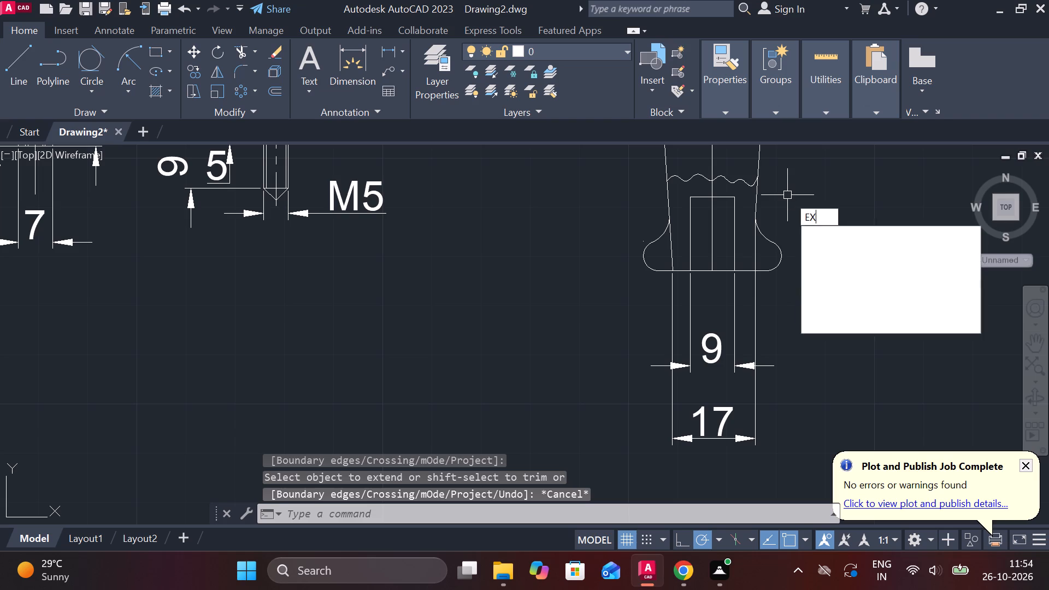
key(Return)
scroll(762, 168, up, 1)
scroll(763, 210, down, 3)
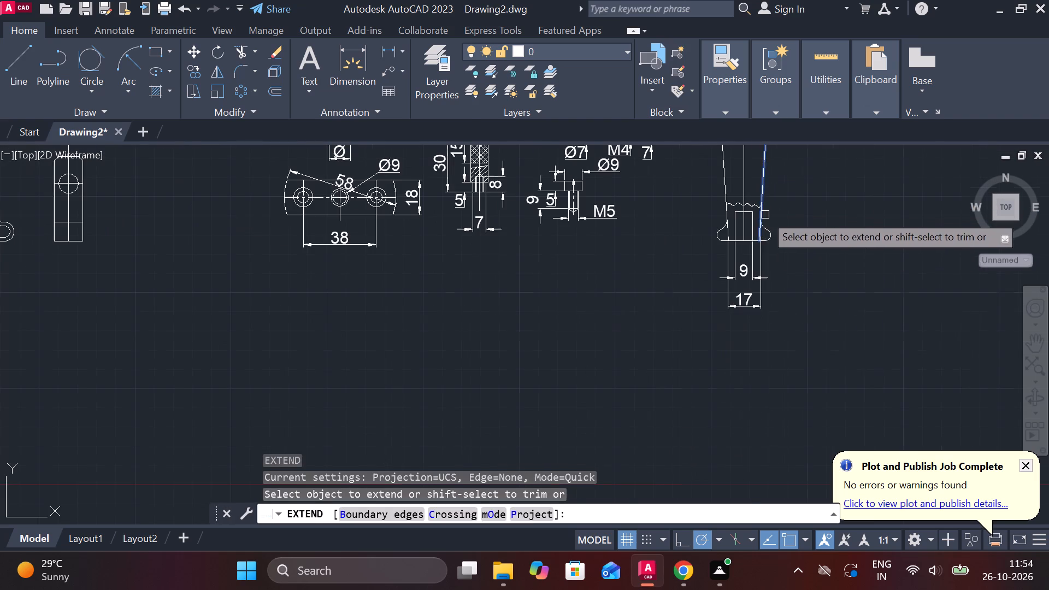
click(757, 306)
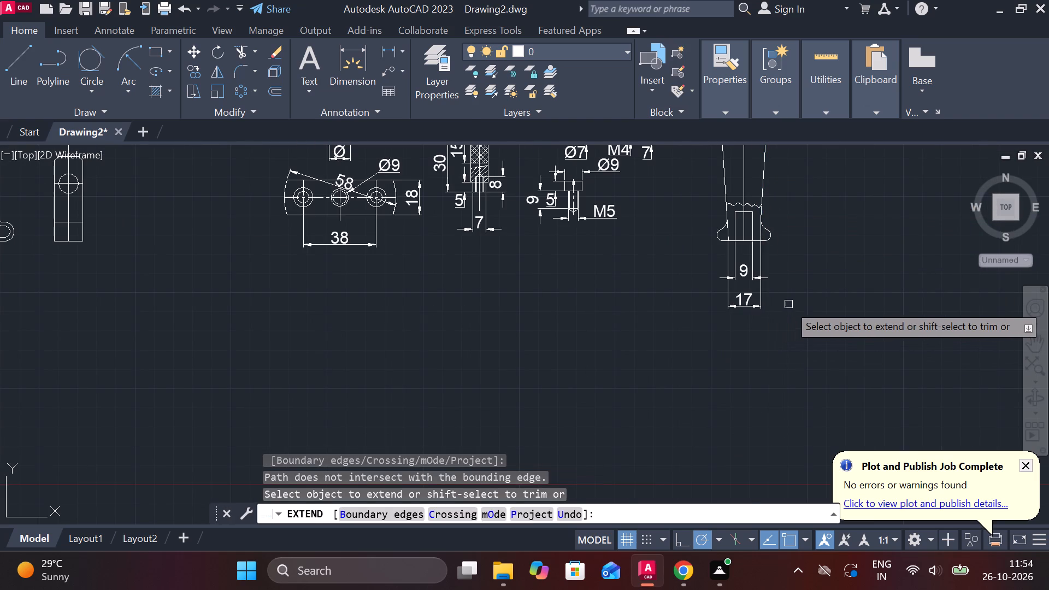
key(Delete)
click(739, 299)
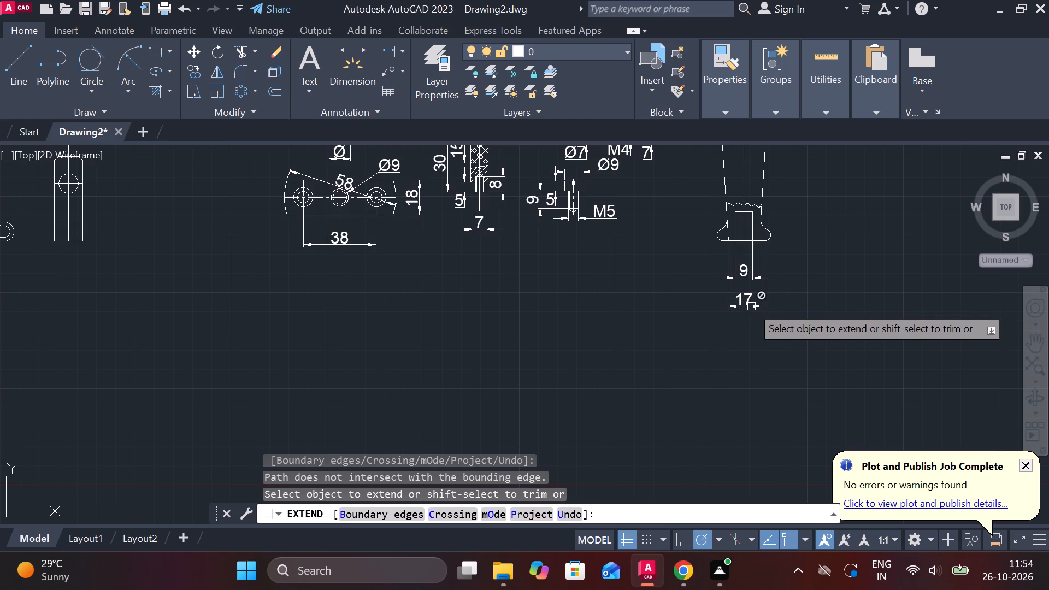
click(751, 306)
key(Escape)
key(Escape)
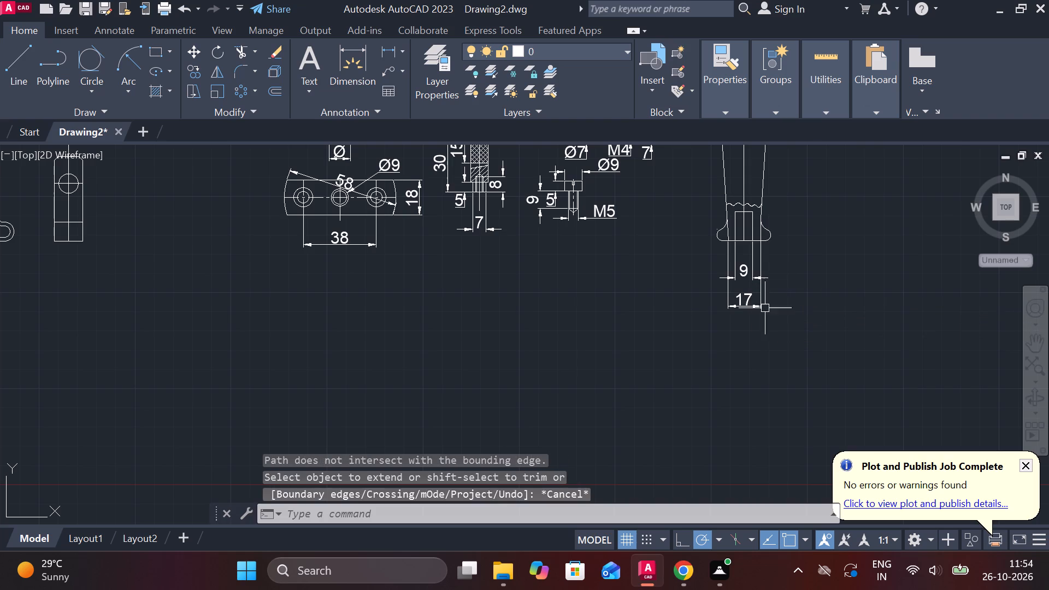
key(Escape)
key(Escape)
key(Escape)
Delete the 17 width dimension below the original flanged part.
click(747, 300)
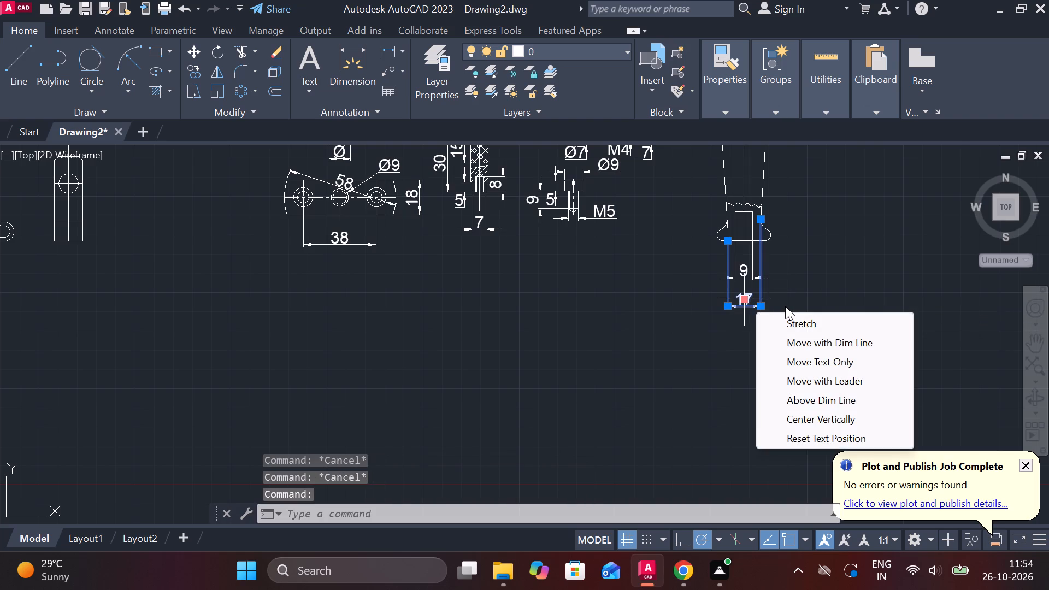
key(Delete)
key(Delete)
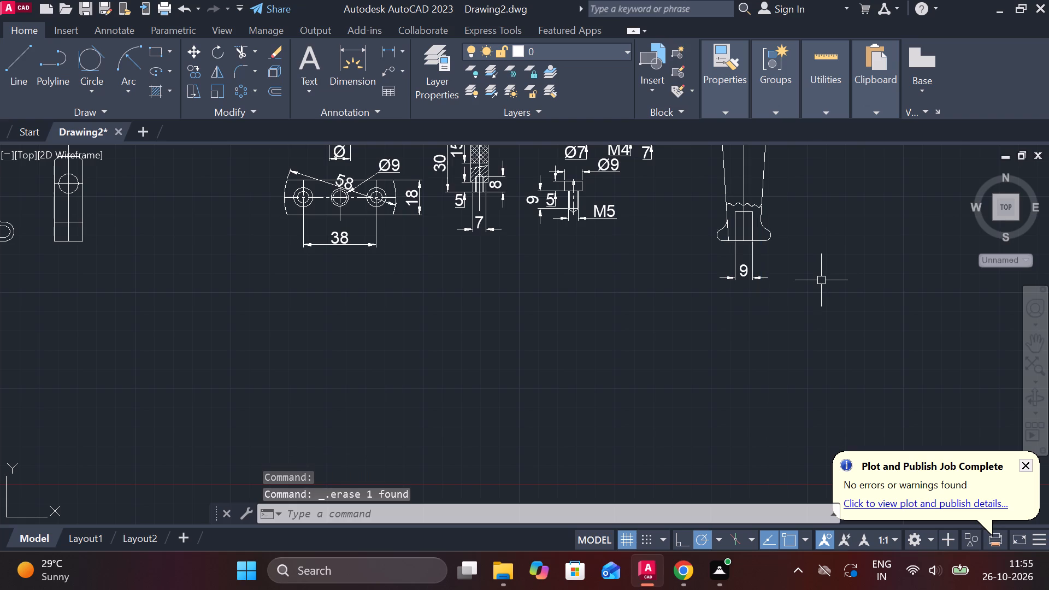
Extend the right tapered edge of the original part down to the flange's bottom line.
scroll(791, 256, up, 3)
scroll(791, 255, down, 3)
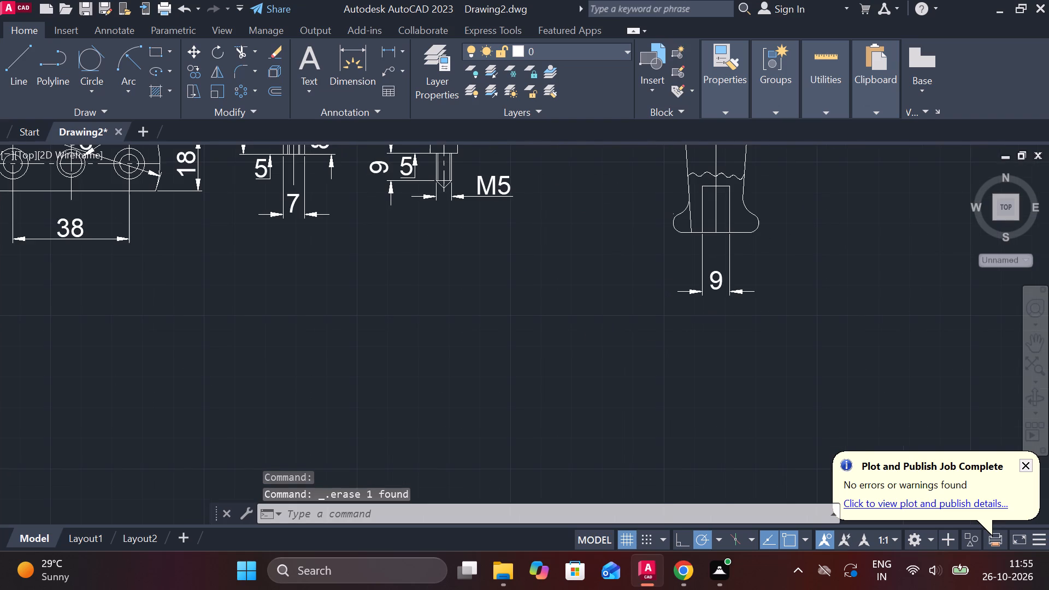
text(EX)
key(Return)
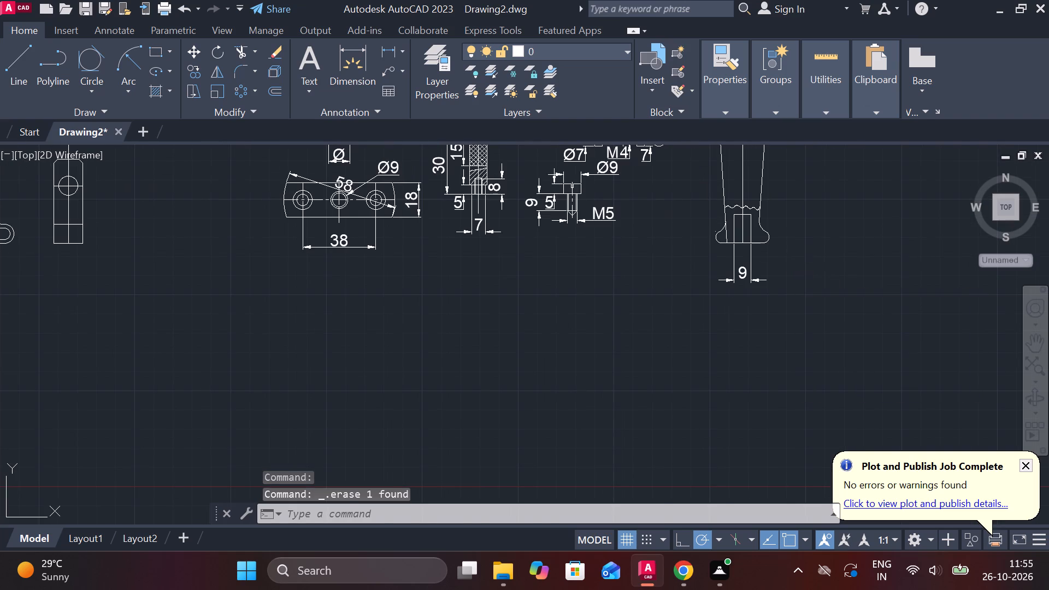
scroll(789, 173, up, 3)
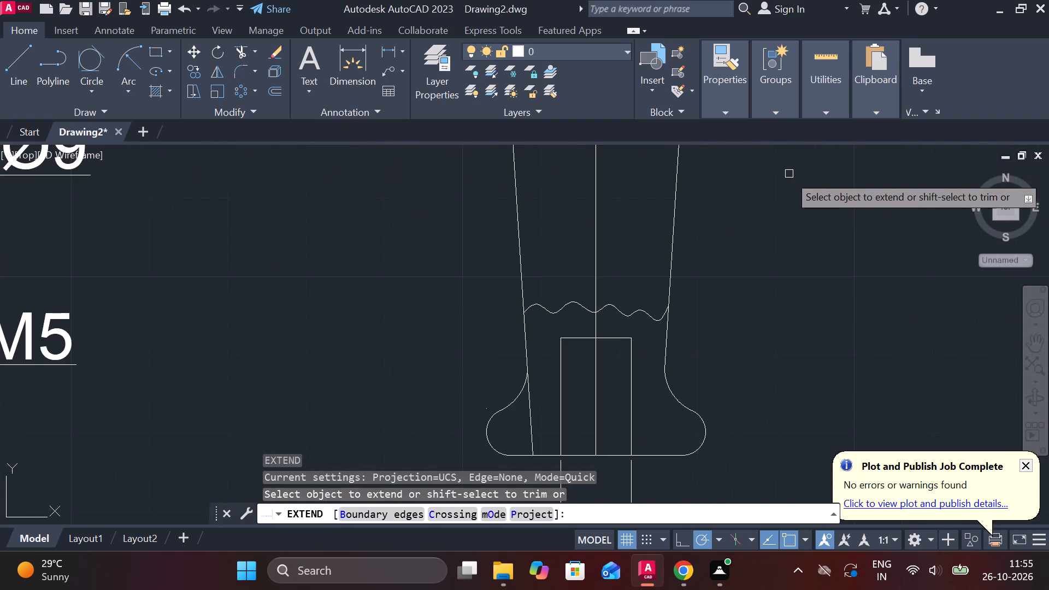
click(672, 260)
scroll(763, 280, down, 3)
scroll(888, 283, down, 2)
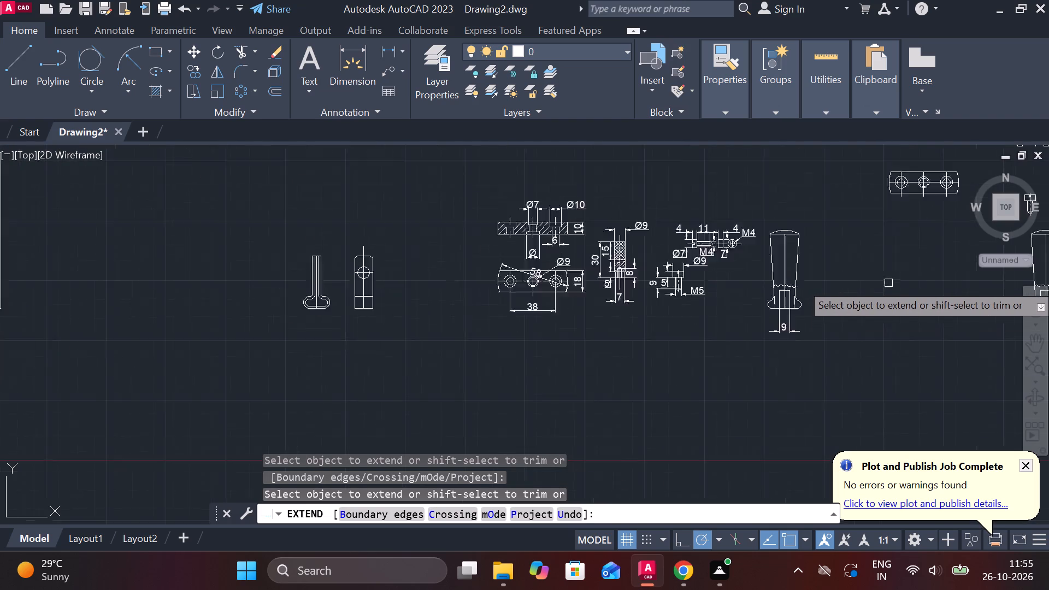
Dimension the horizontal width between the lower ends of the original part's tapered edges, placing it below the slot-width dimension.
scroll(888, 283, down, 1)
scroll(895, 293, up, 3)
scroll(790, 293, up, 2)
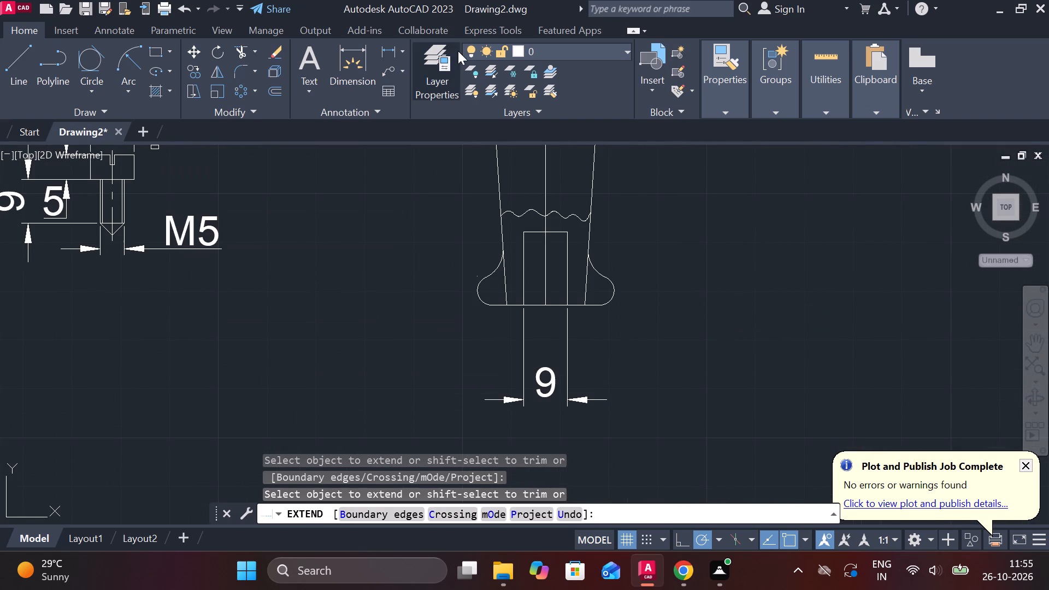
drag(392, 54, 391, 64)
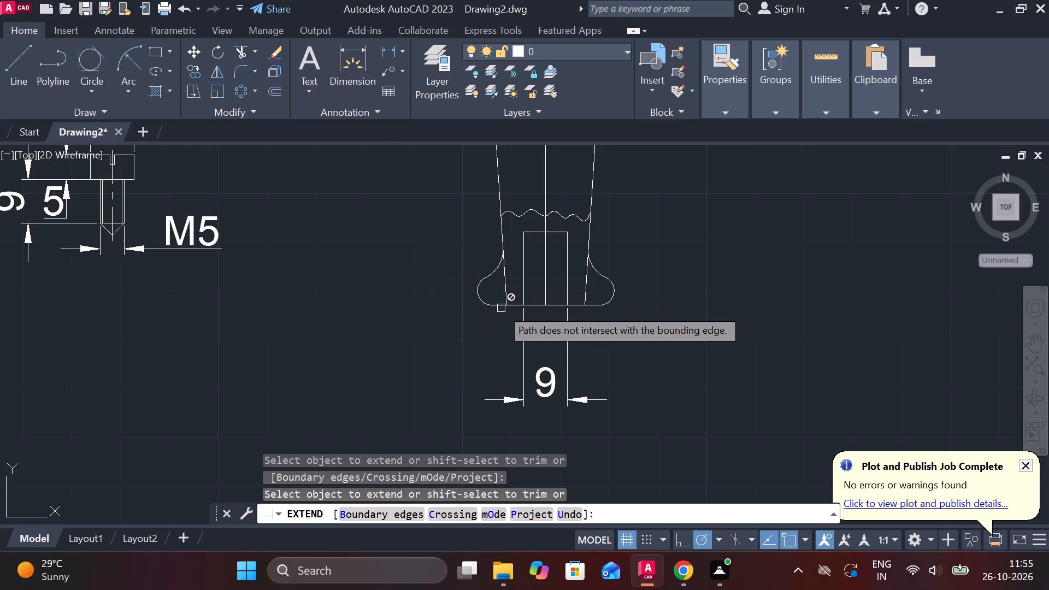
key(Escape)
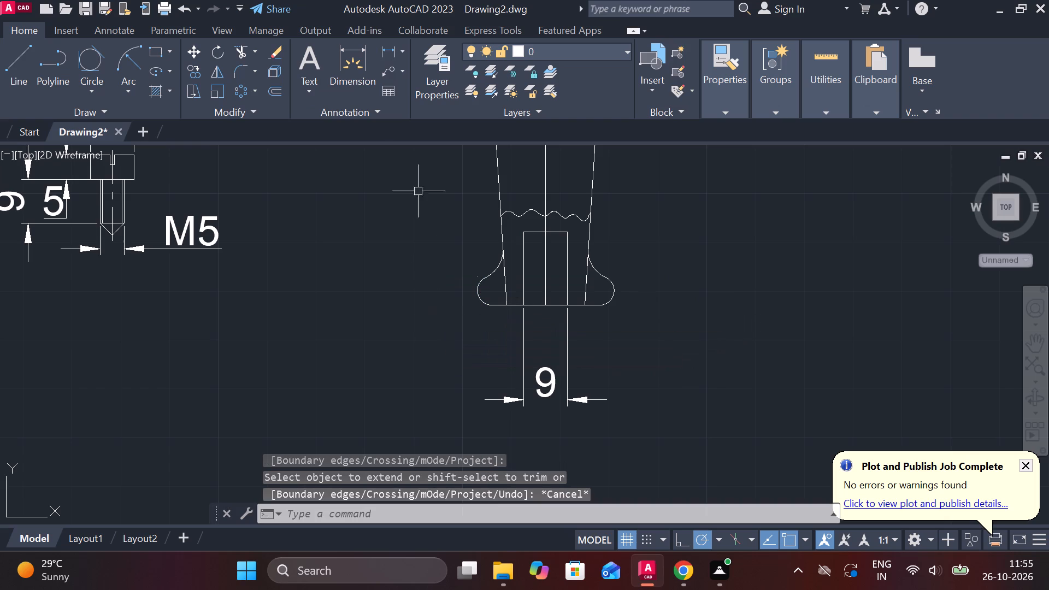
click(385, 45)
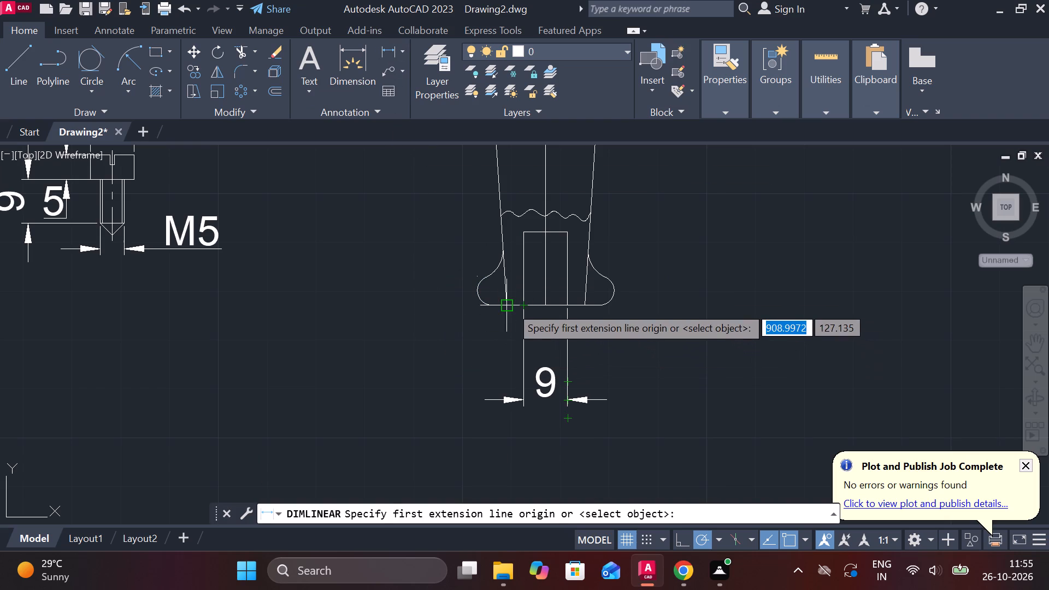
click(508, 306)
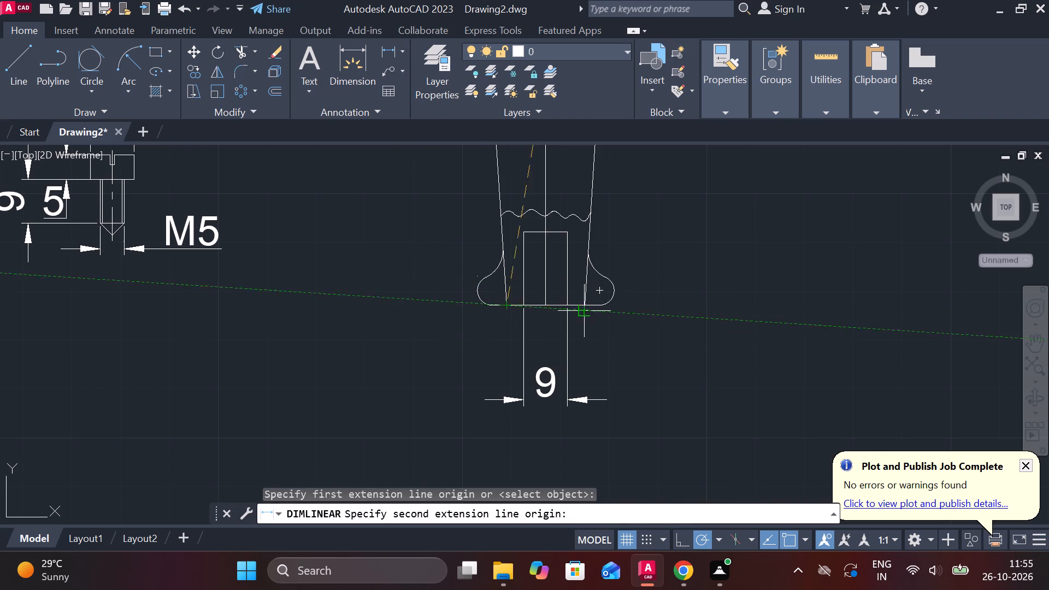
click(584, 302)
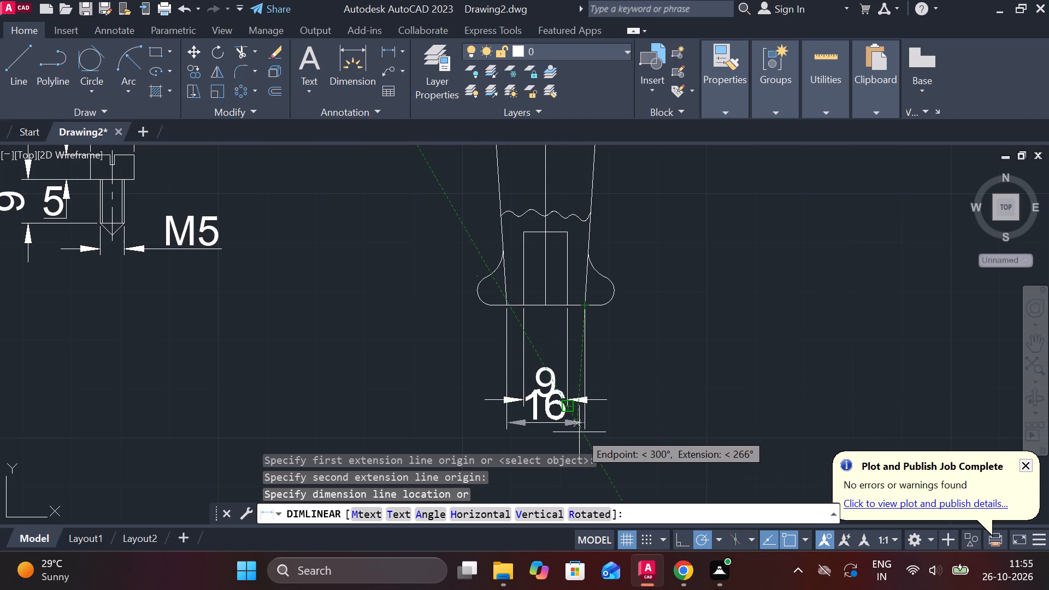
scroll(640, 421, down, 2)
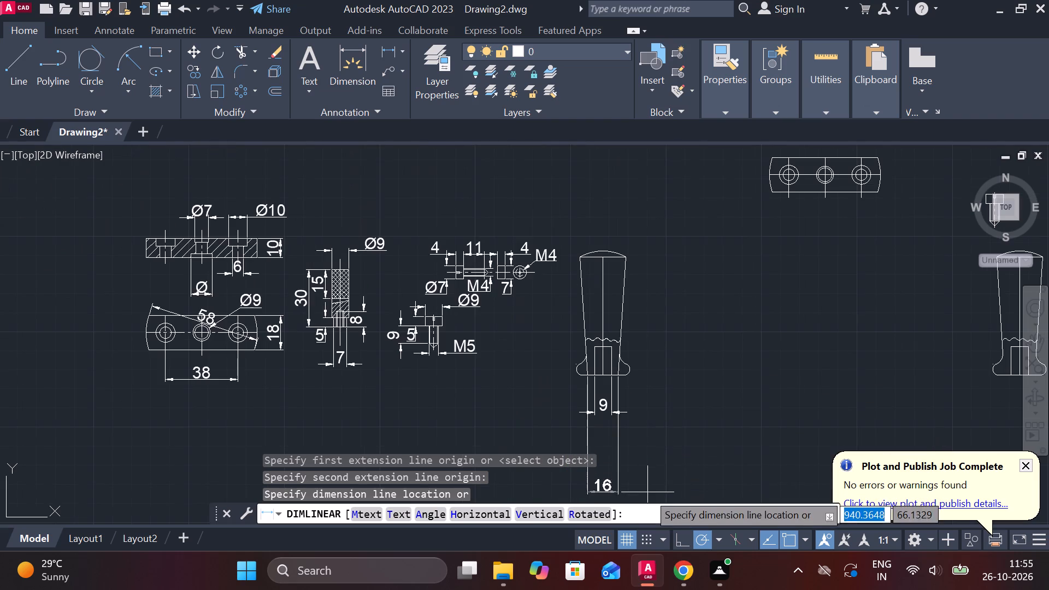
click(643, 446)
scroll(642, 416, up, 2)
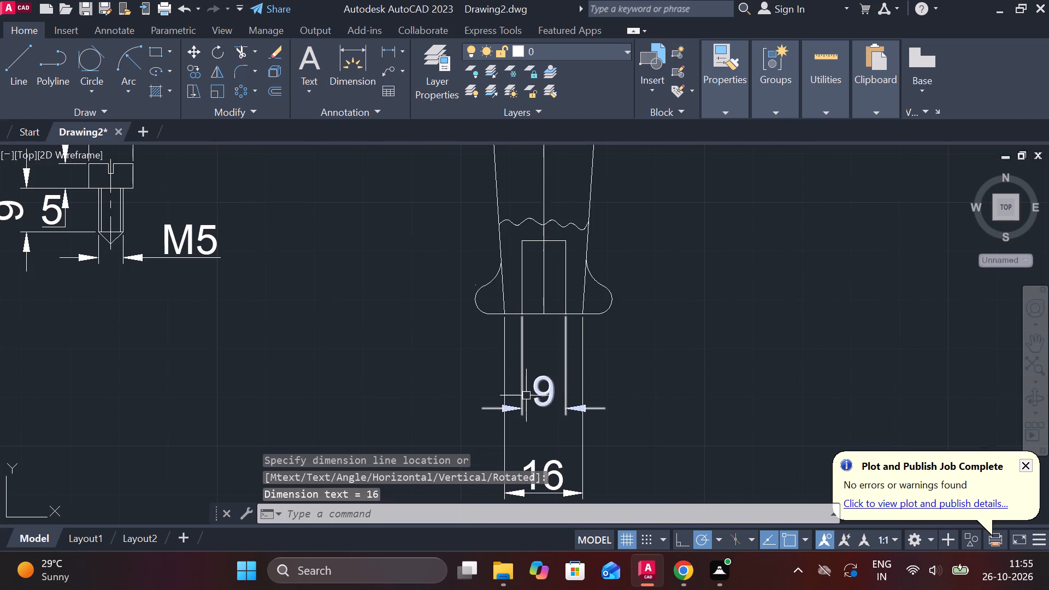
Move the slot-width dimension and the tapered-edge width dimension up, closer to the flange's bottom line.
click(554, 386)
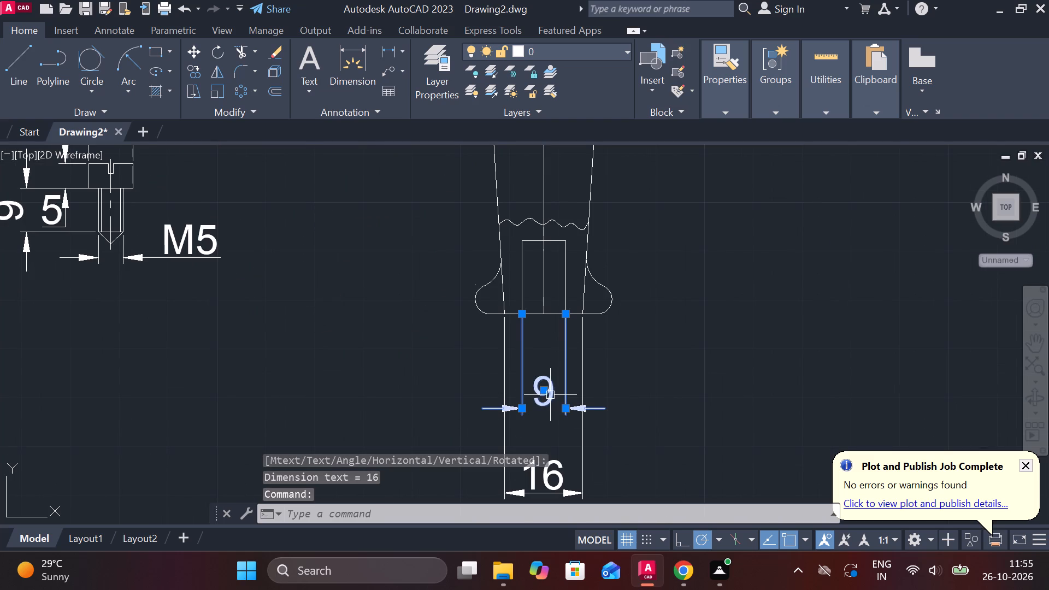
click(540, 392)
click(537, 365)
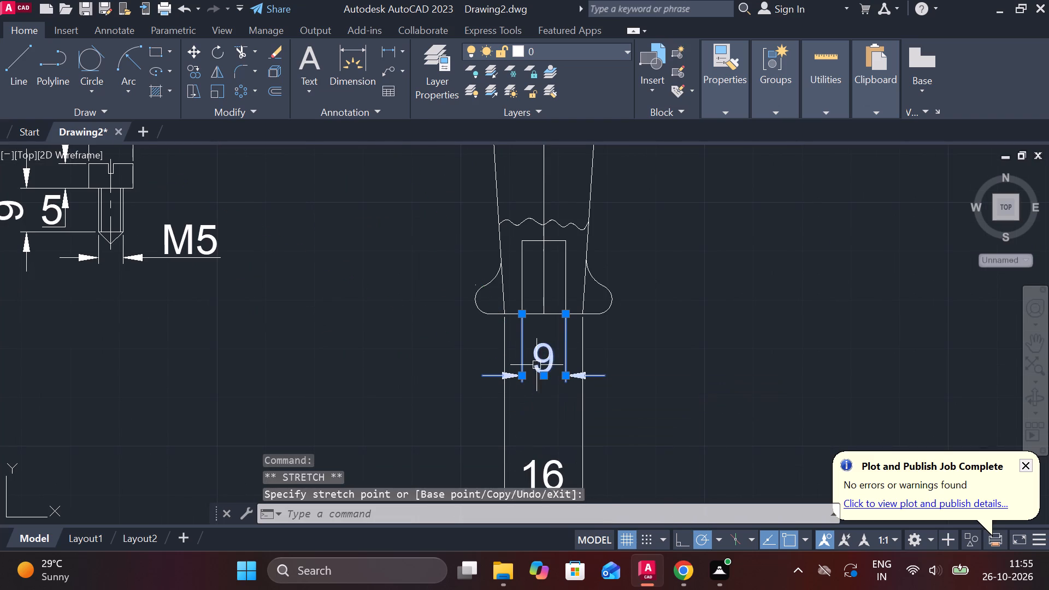
click(549, 486)
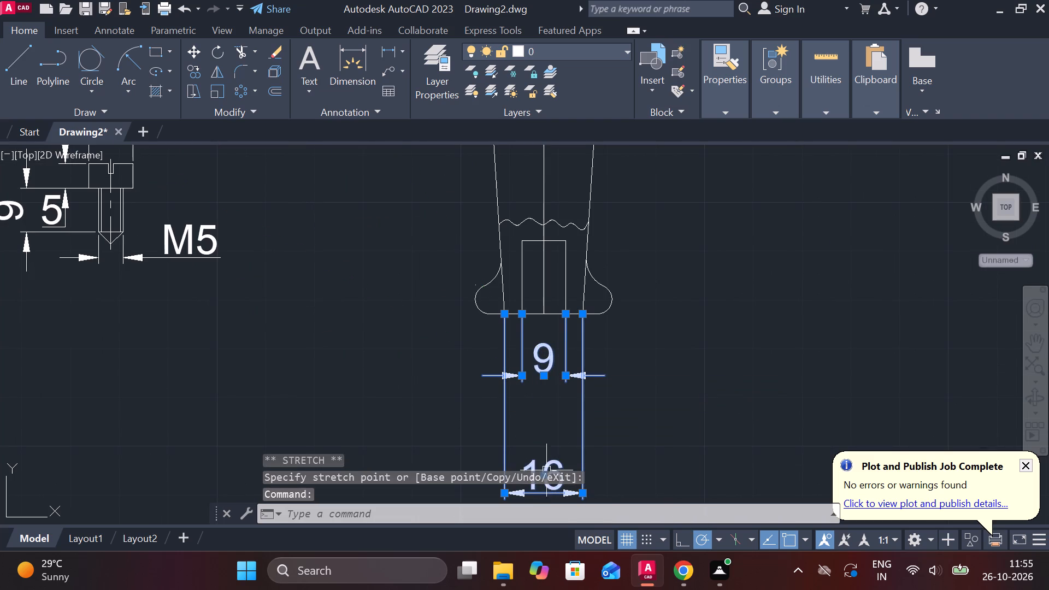
scroll(588, 426, down, 2)
scroll(570, 454, up, 2)
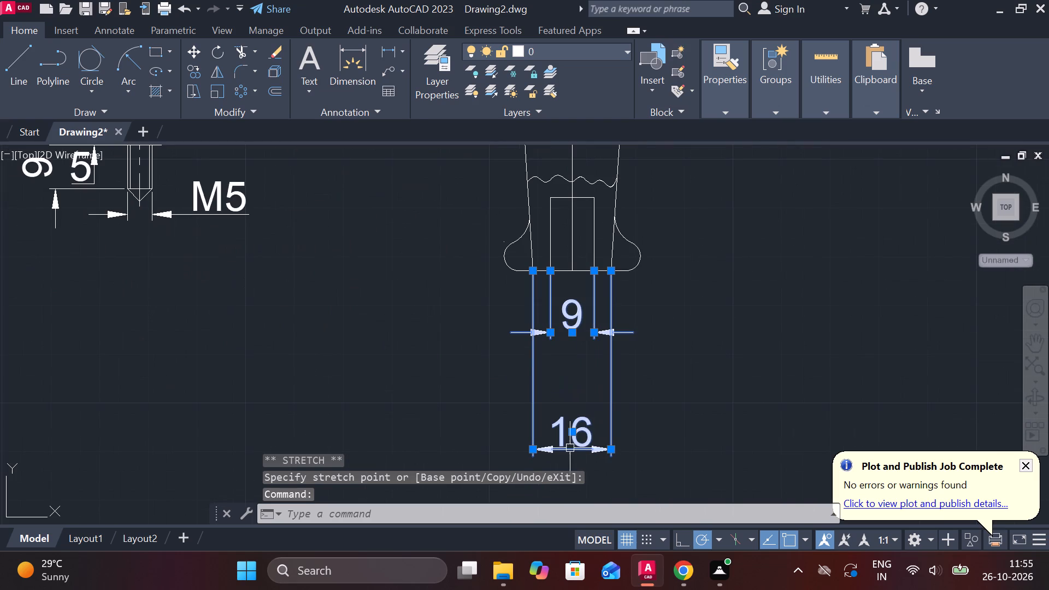
click(573, 427)
click(573, 435)
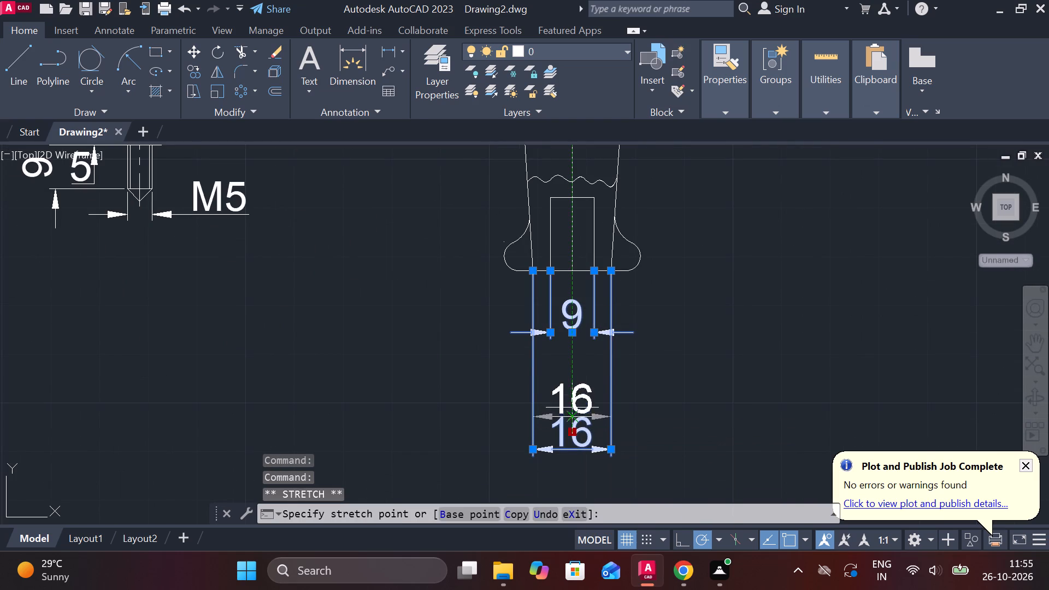
click(570, 383)
scroll(665, 374, down, 3)
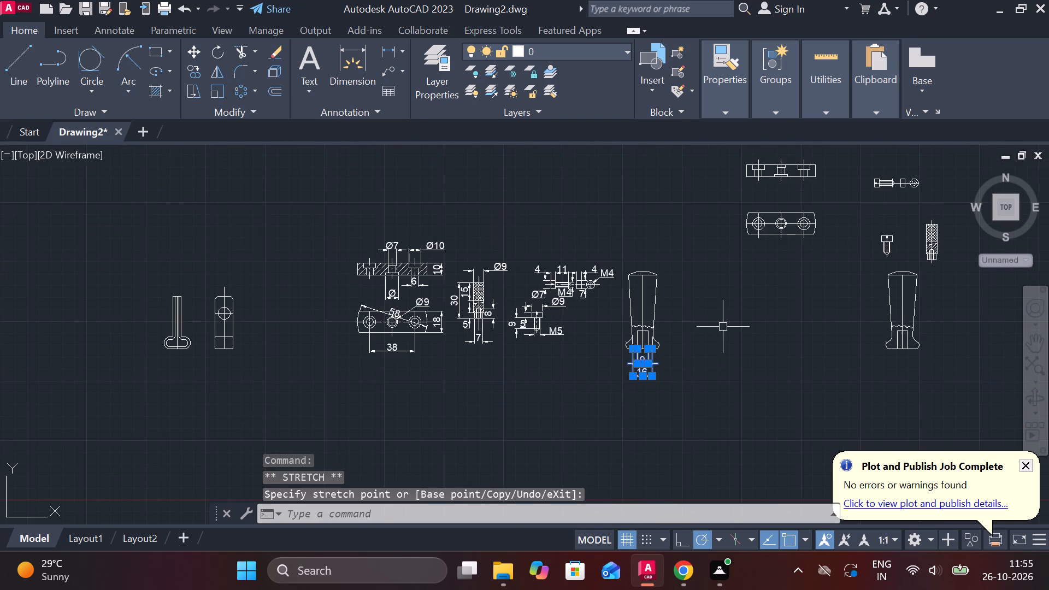
Dimension the vertical height from the tapered body's upper right corner to the flange's bottom line, placing it right of the part.
scroll(717, 305, up, 1)
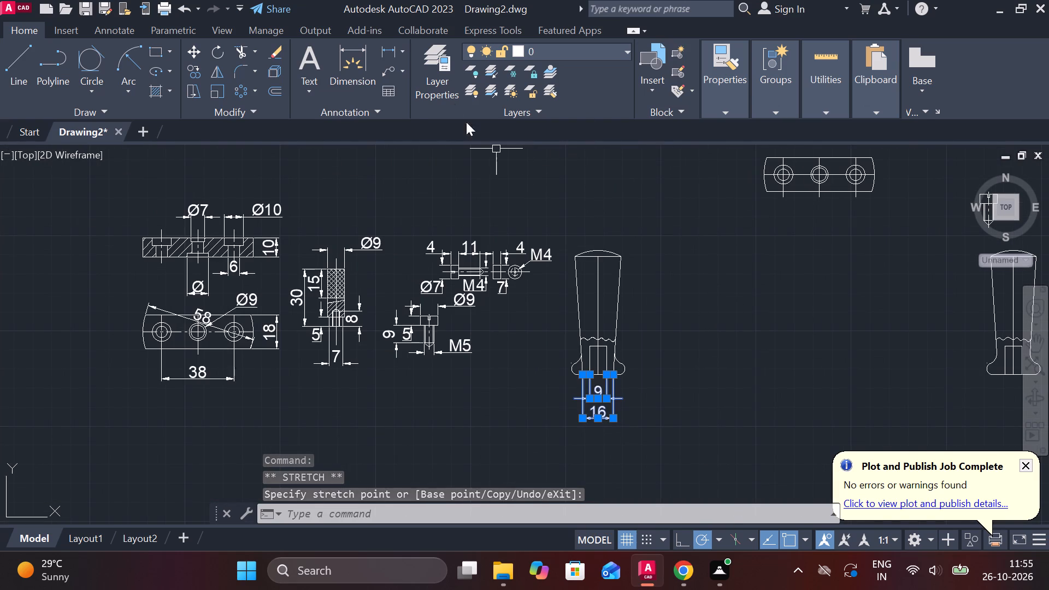
click(388, 51)
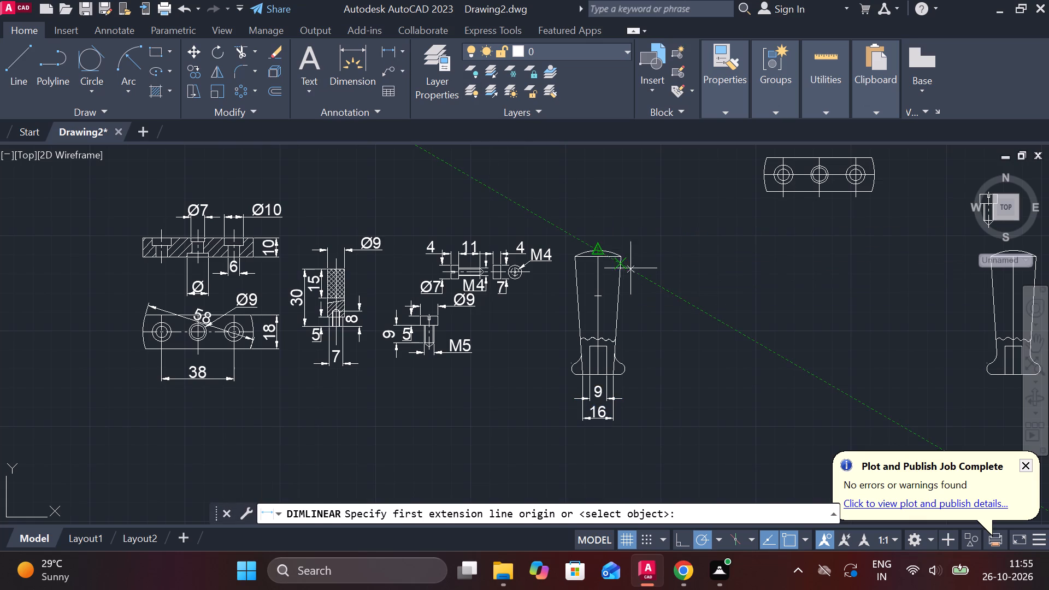
click(625, 253)
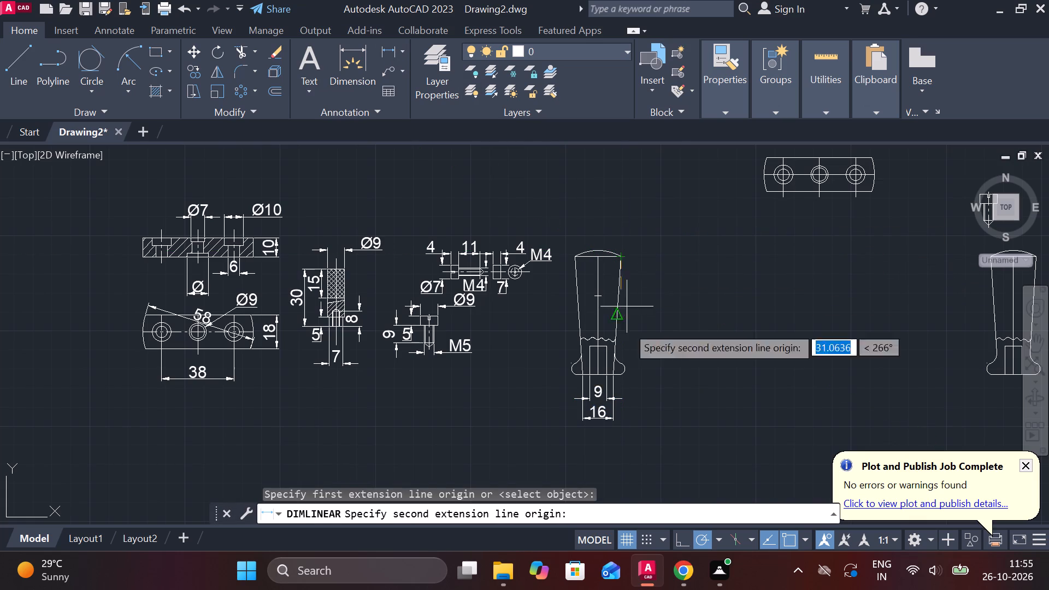
click(614, 377)
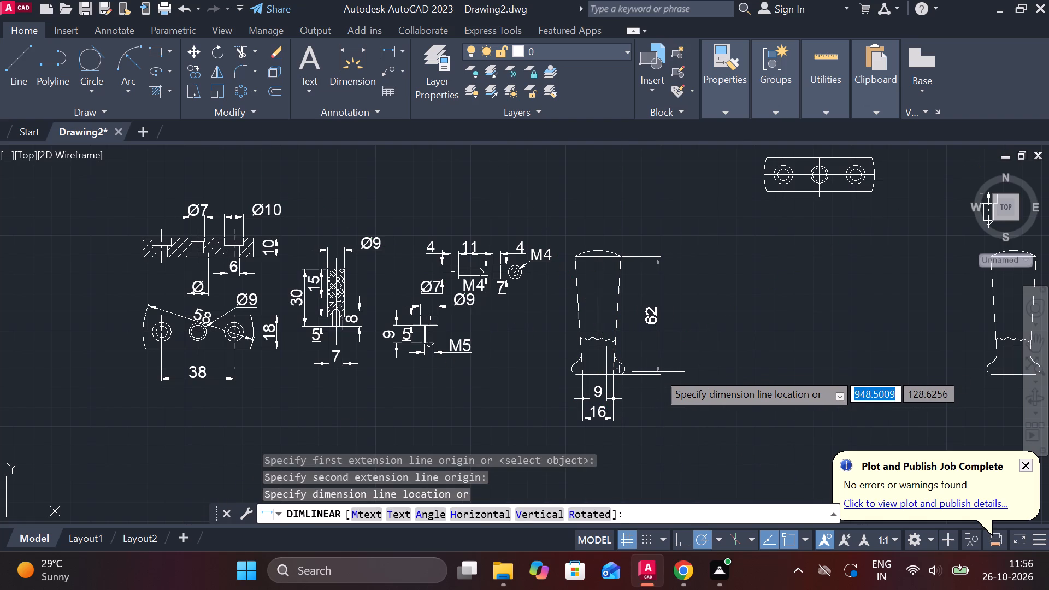
click(658, 372)
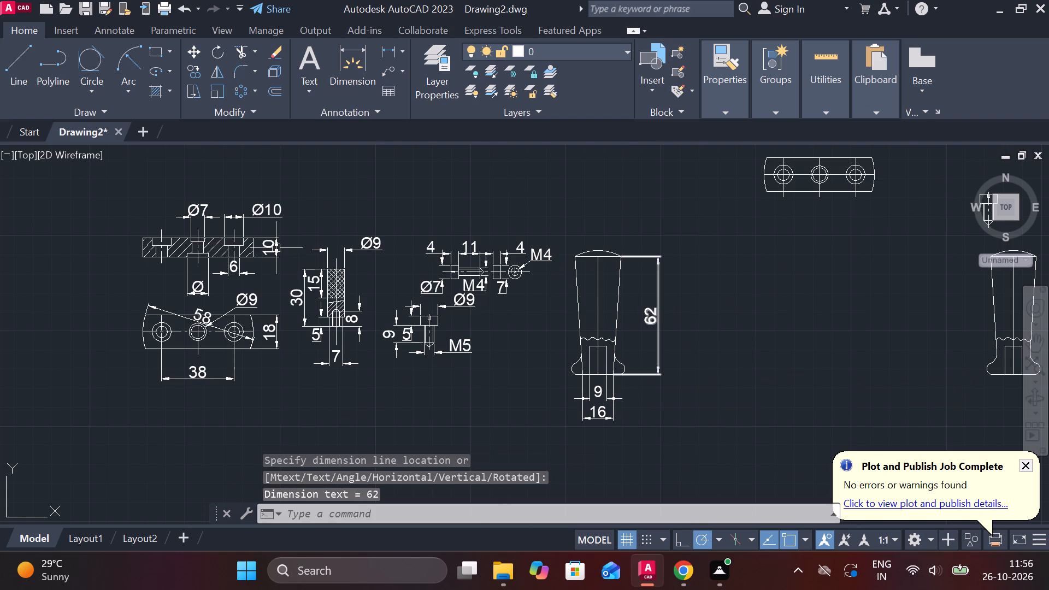
Dimension the height of the inner rectangular slot and shift the dimension slightly outward, between the flange and the overall-height dimension.
click(387, 51)
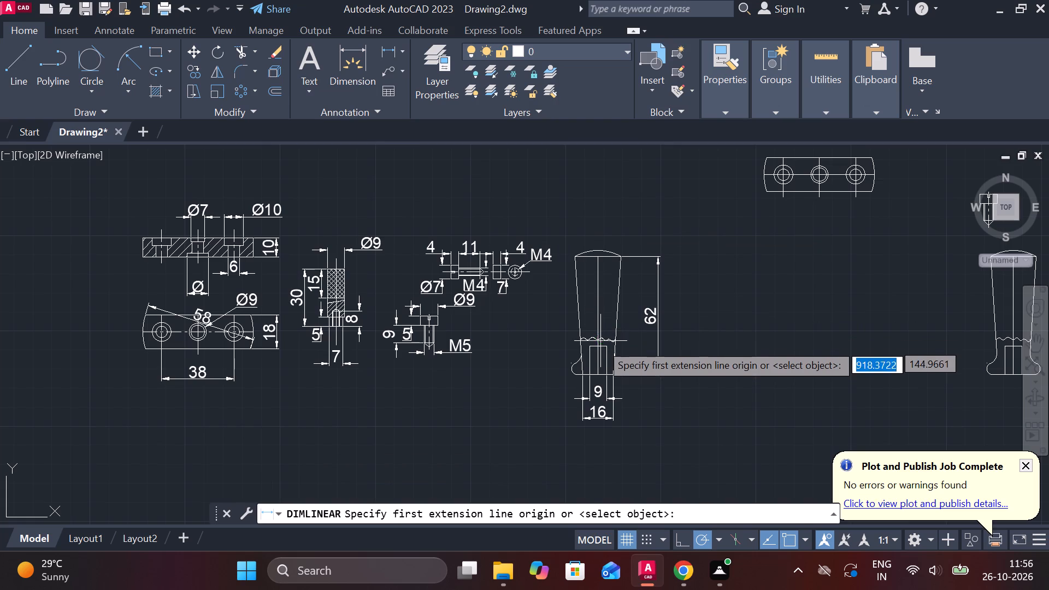
click(600, 350)
click(600, 373)
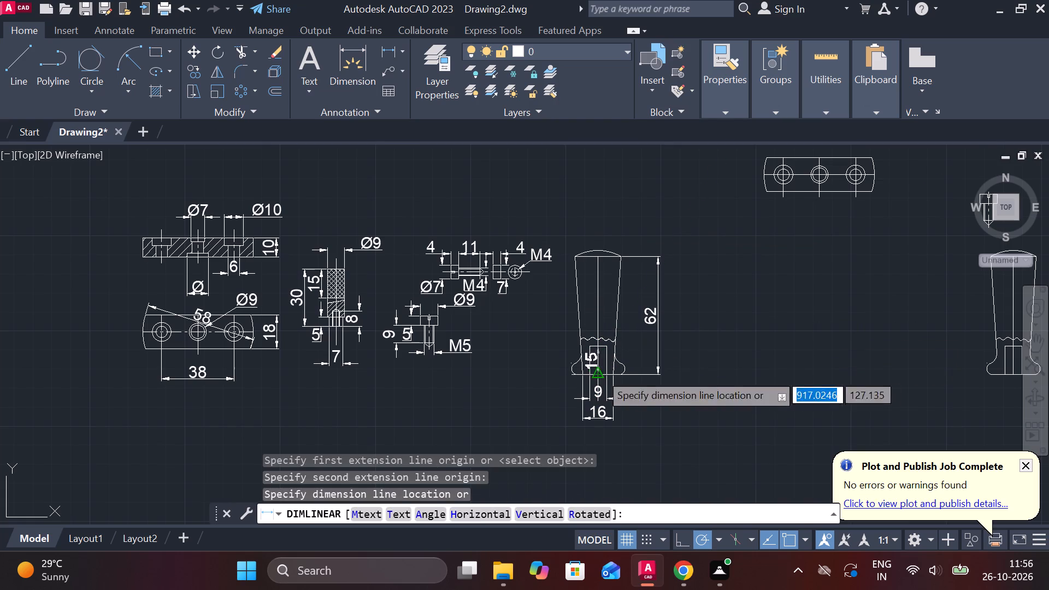
click(640, 365)
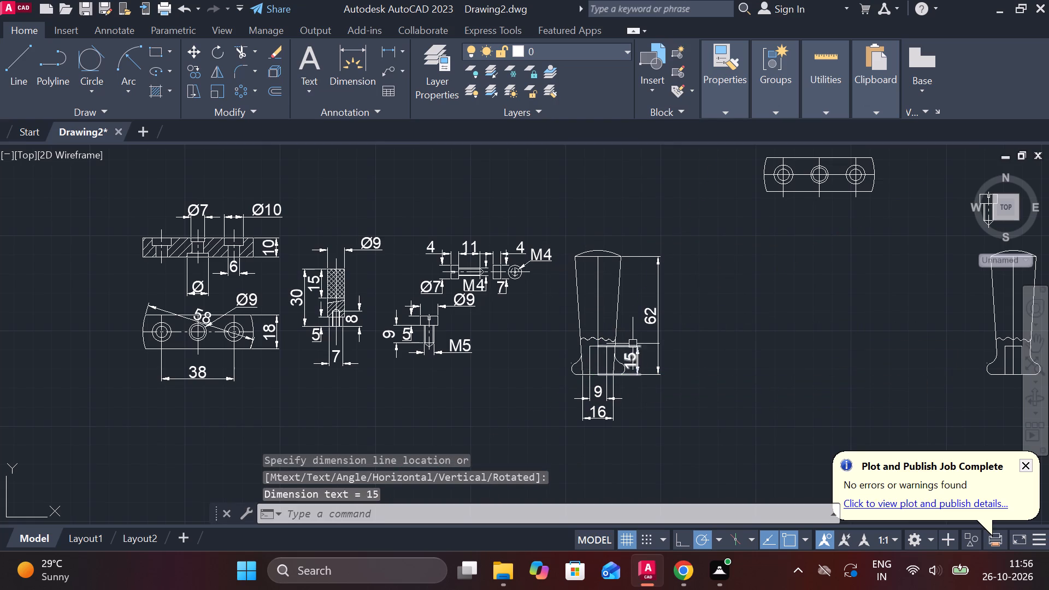
scroll(662, 382, up, 2)
click(586, 329)
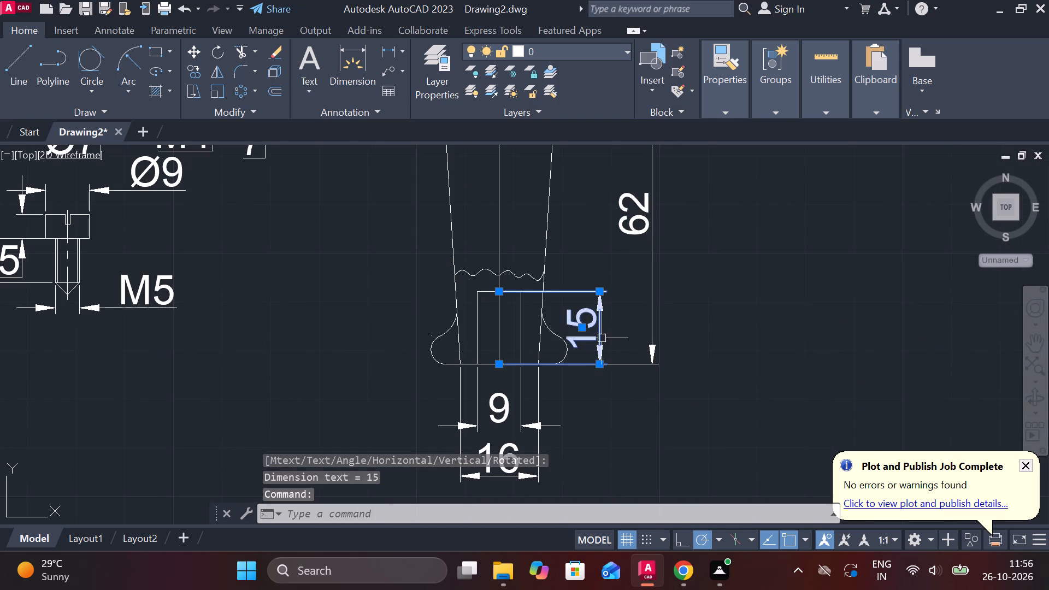
click(579, 329)
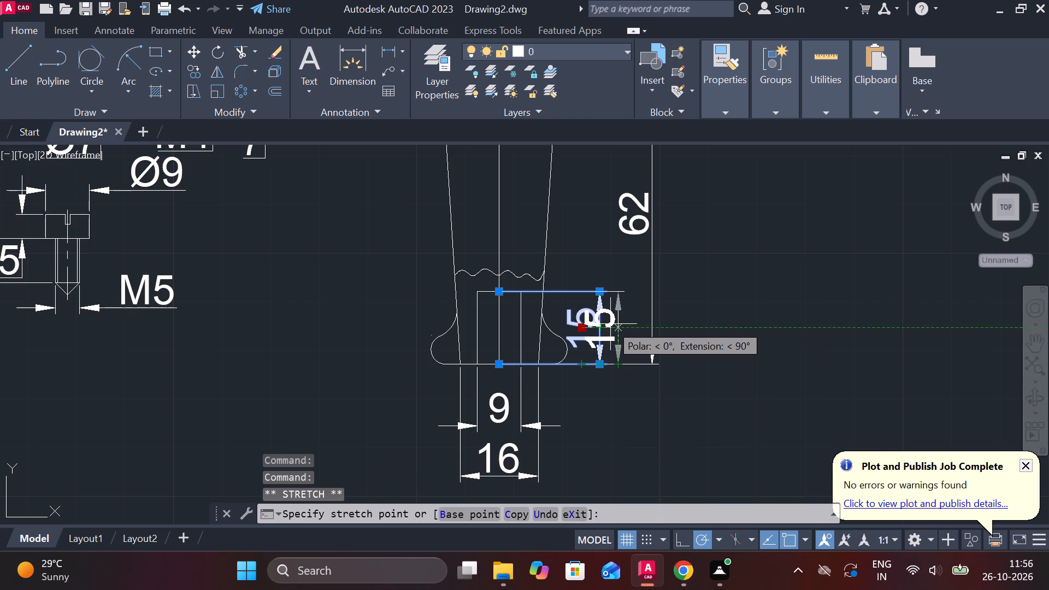
click(610, 324)
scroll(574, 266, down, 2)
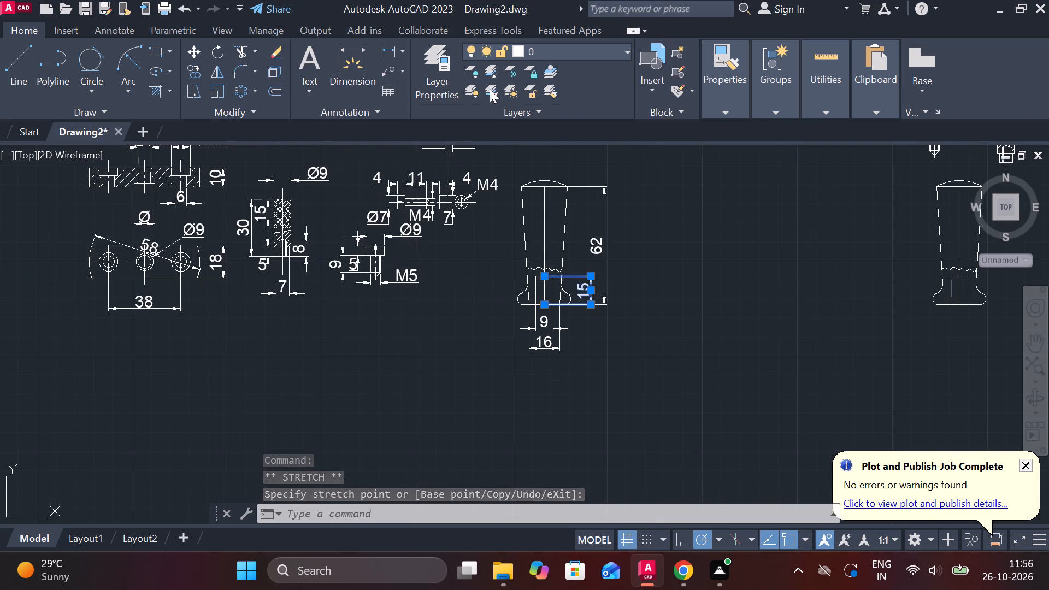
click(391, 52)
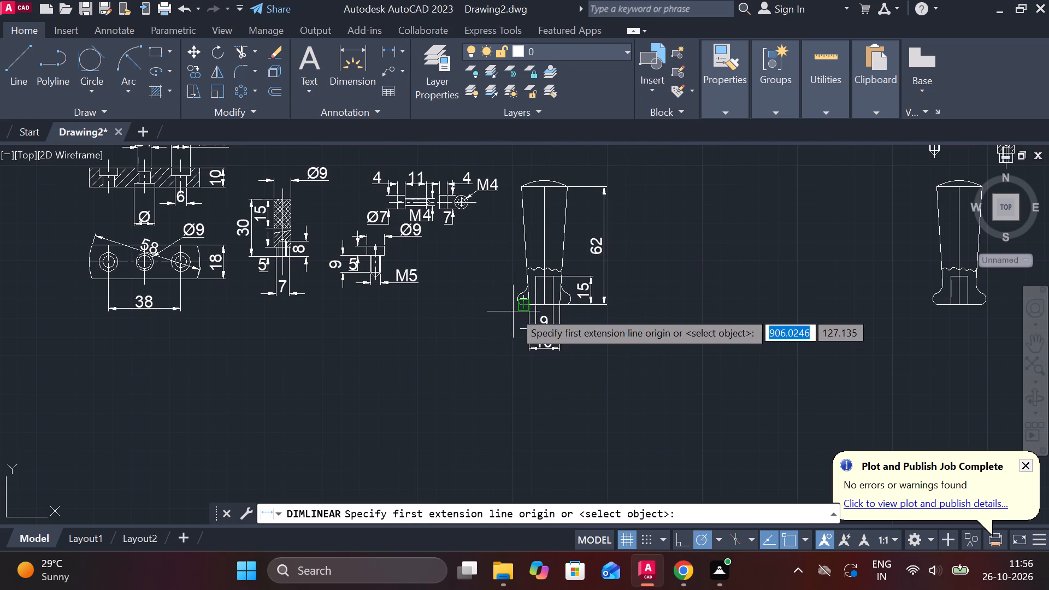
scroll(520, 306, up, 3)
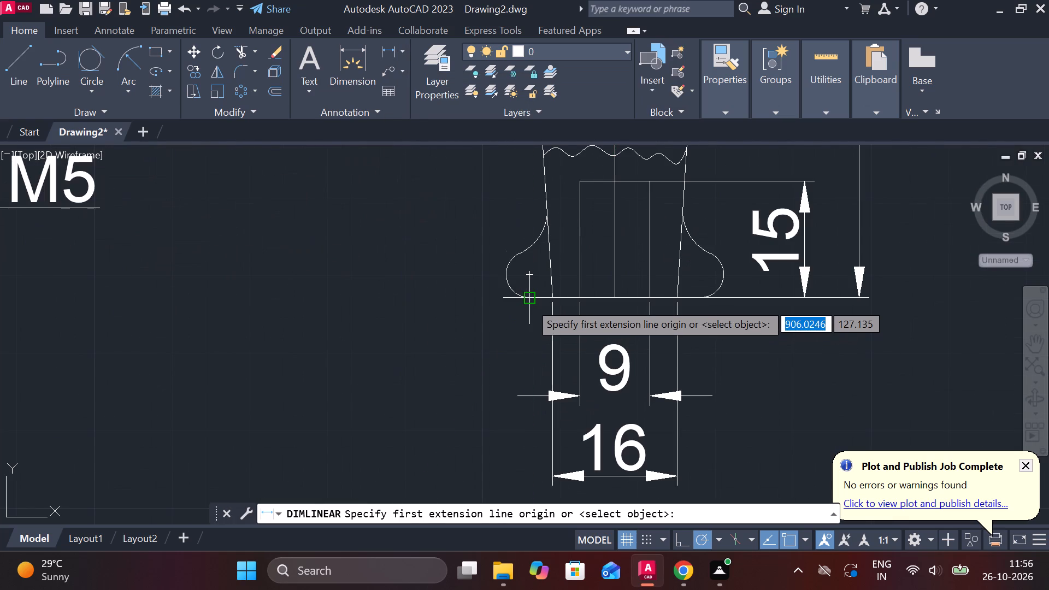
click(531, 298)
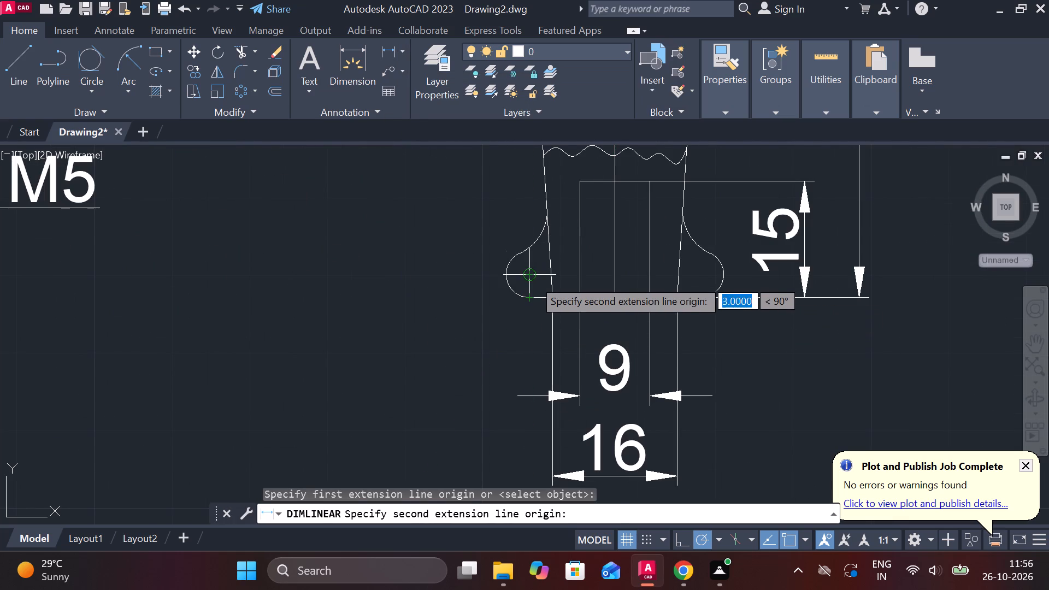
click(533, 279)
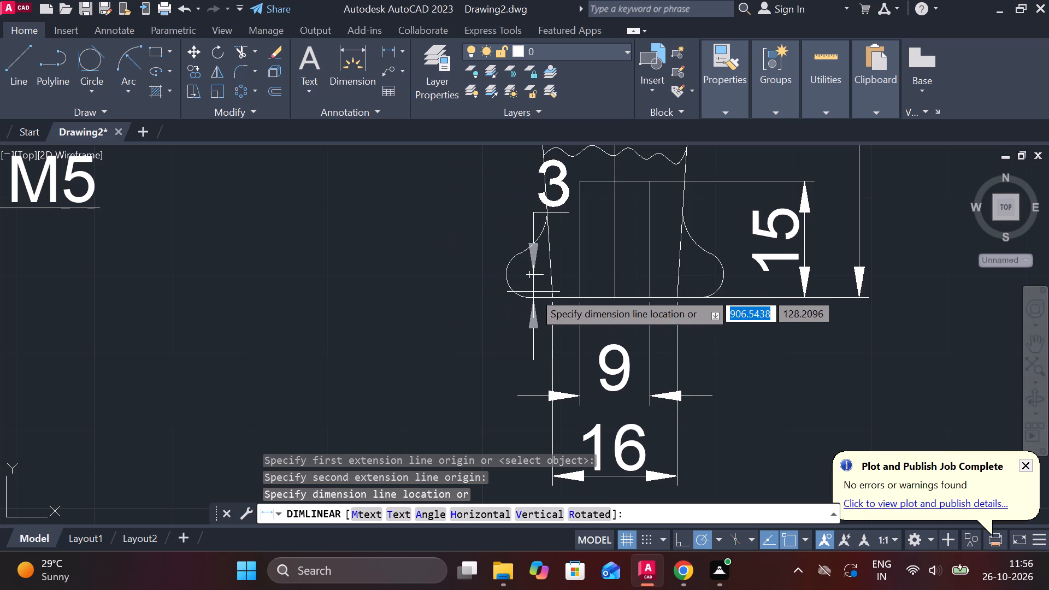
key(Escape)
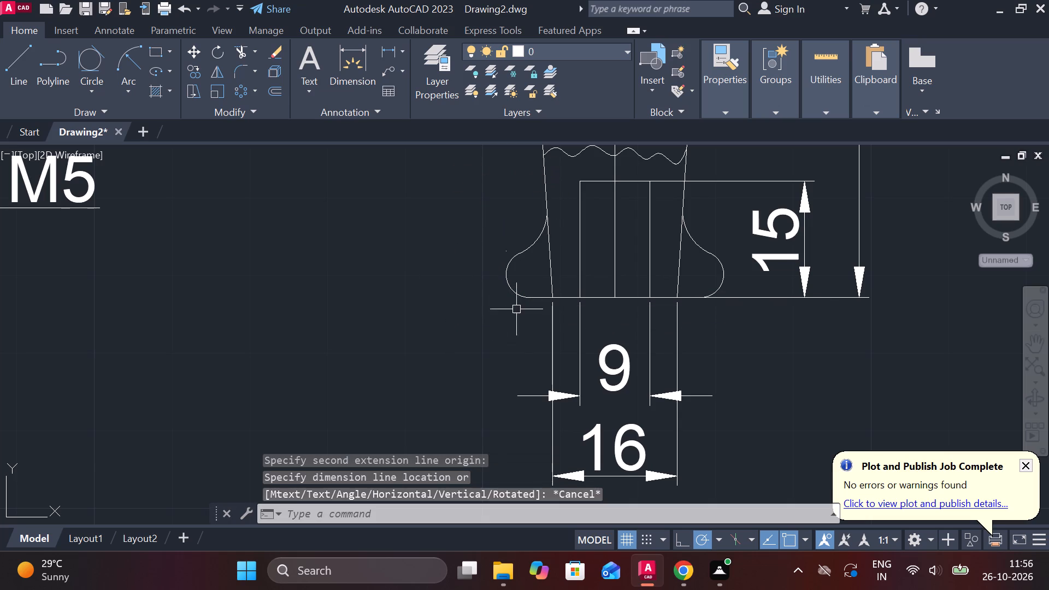
Dimension the vertical height of the left flange arc from the bottom line to its upper end, placing it left of the flange.
scroll(529, 297, up, 2)
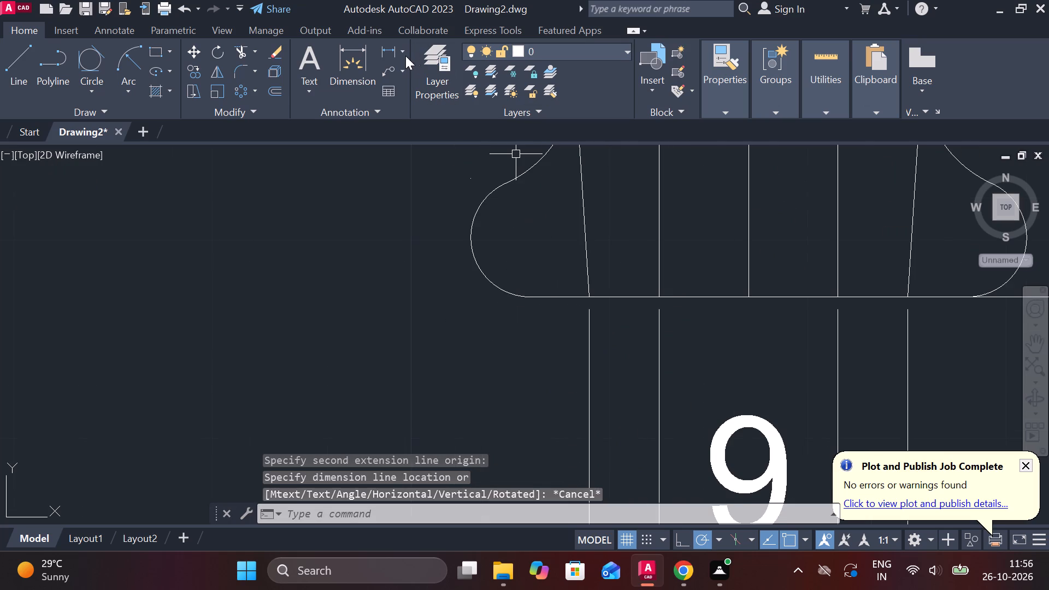
click(393, 52)
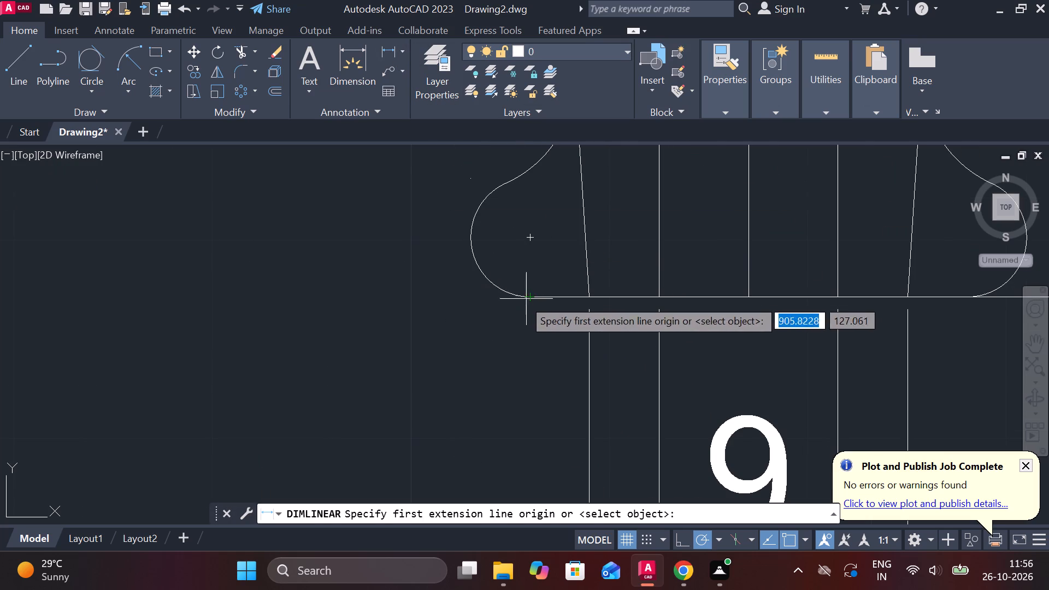
click(527, 298)
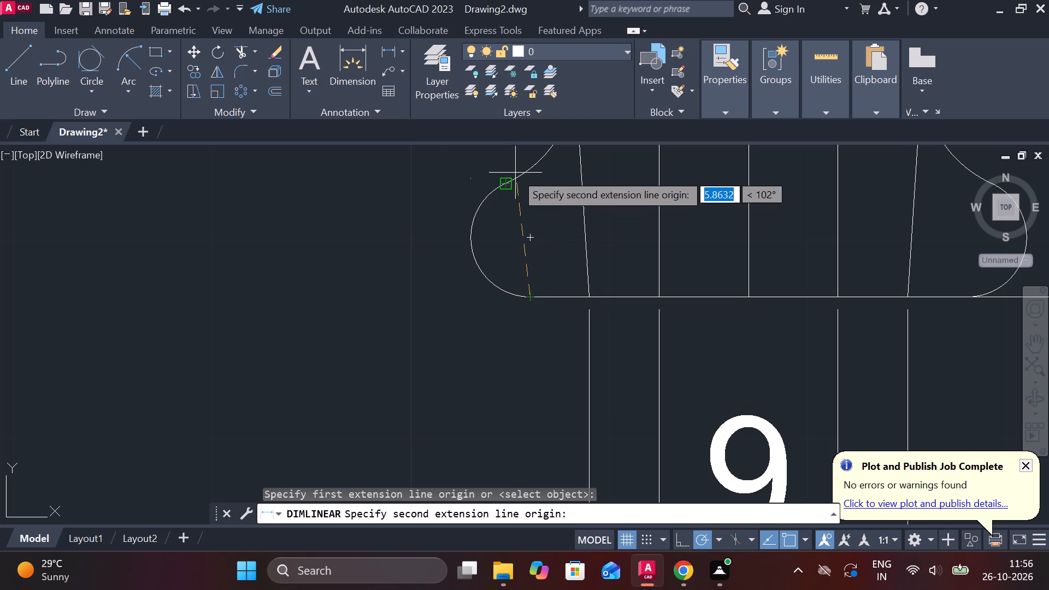
click(506, 187)
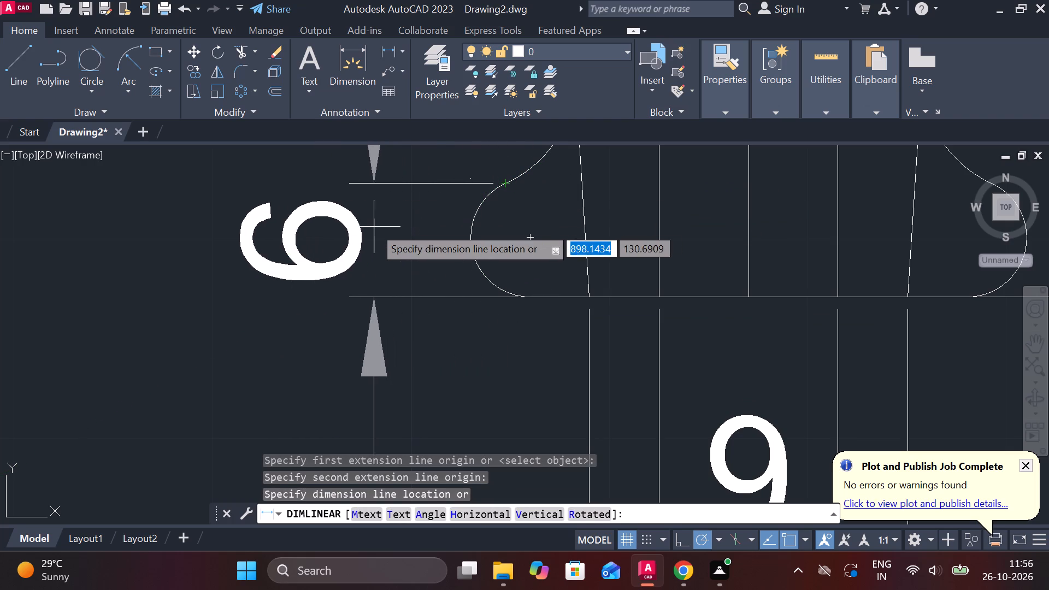
click(423, 240)
scroll(516, 247, down, 3)
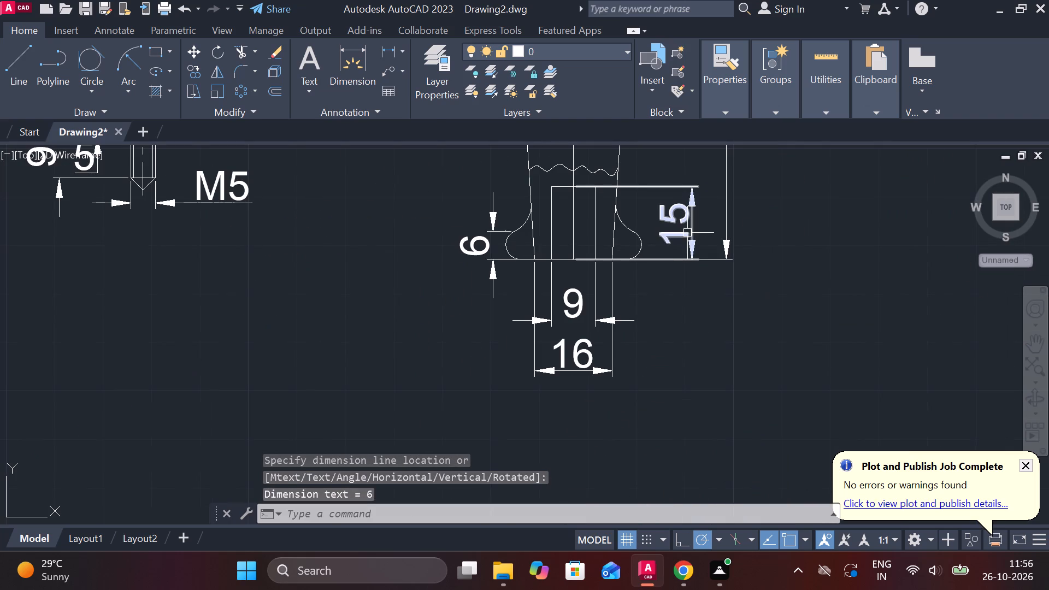
Add a diameter dimension to the concave fillet arc joining the tapered body's left edge to the flange.
click(401, 51)
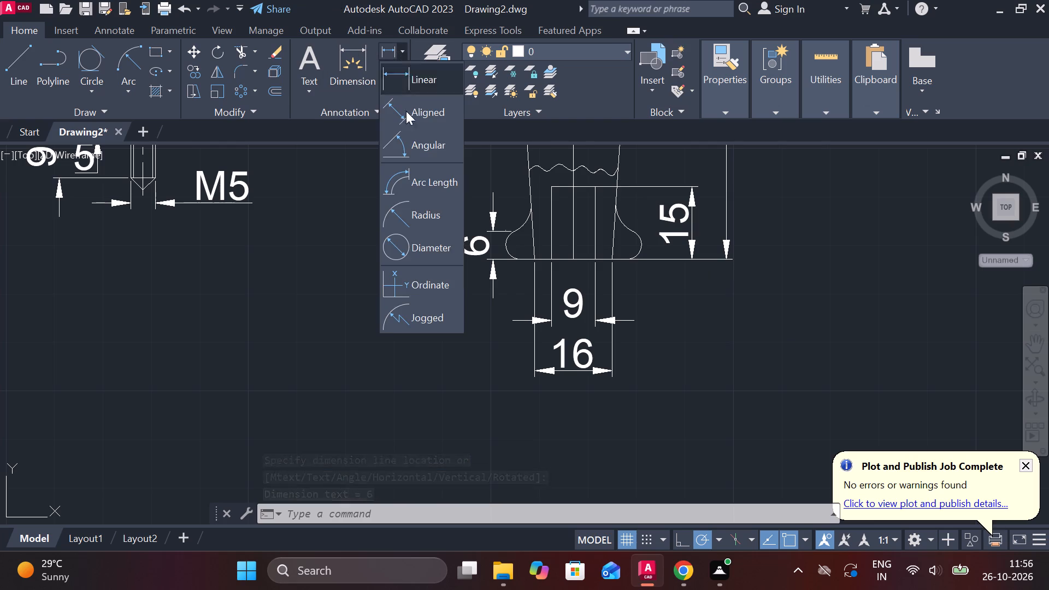
click(425, 257)
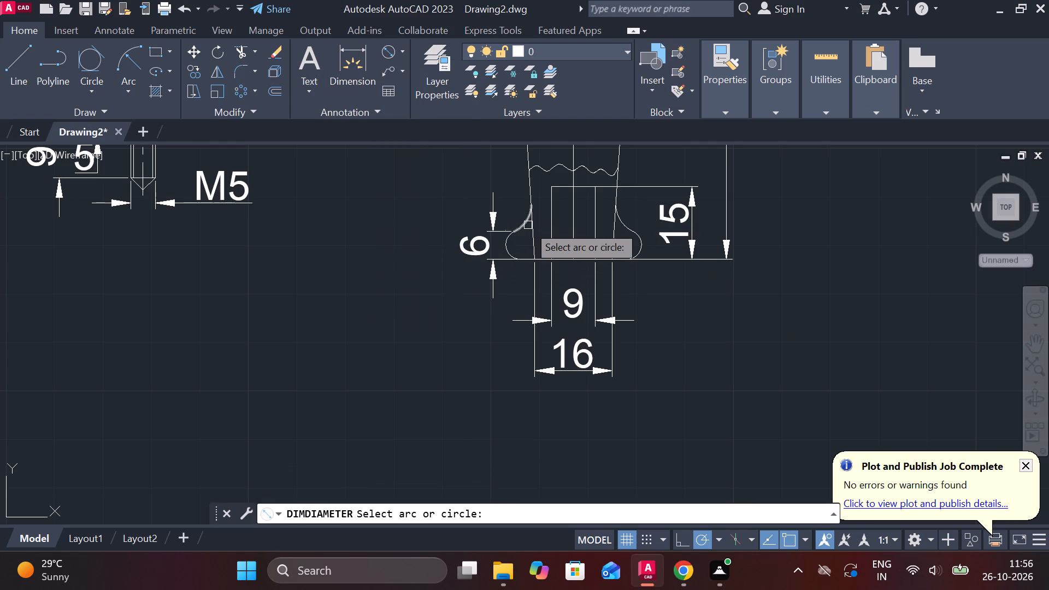
click(521, 229)
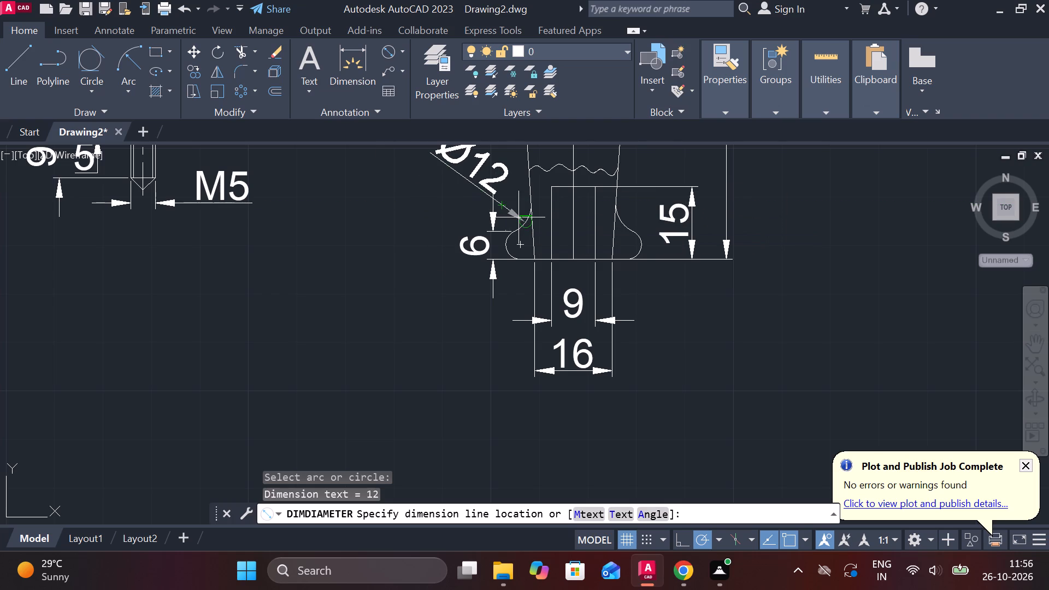
scroll(518, 217, up, 1)
scroll(518, 217, down, 2)
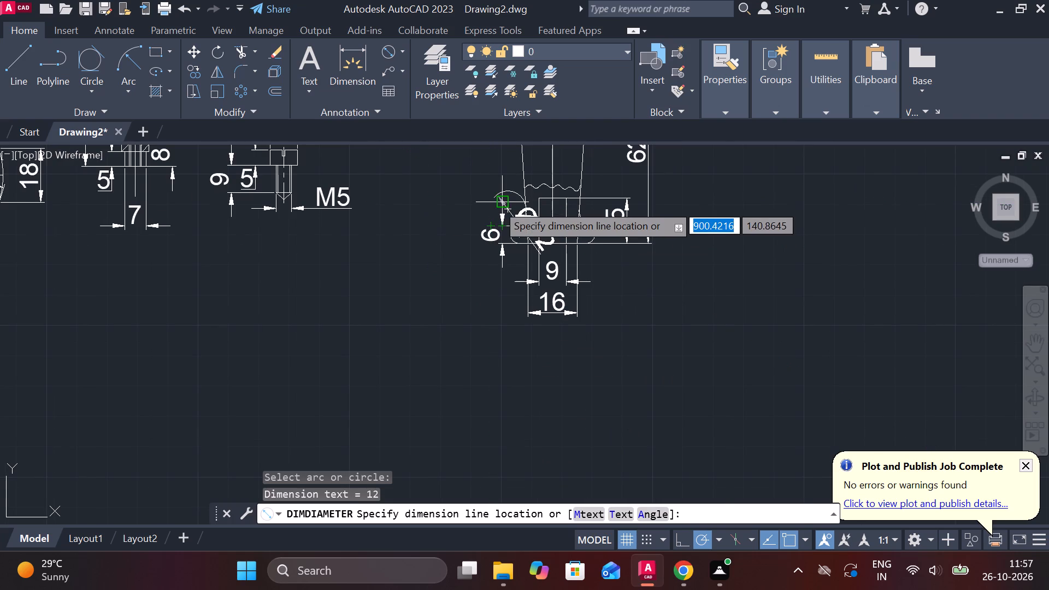
scroll(500, 209, up, 3)
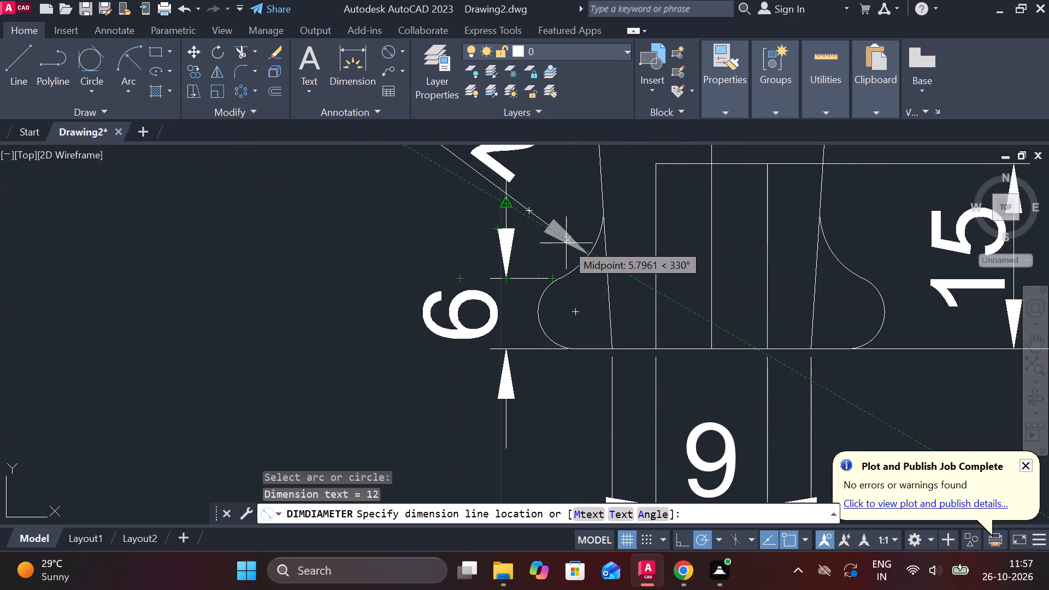
scroll(566, 242, down, 2)
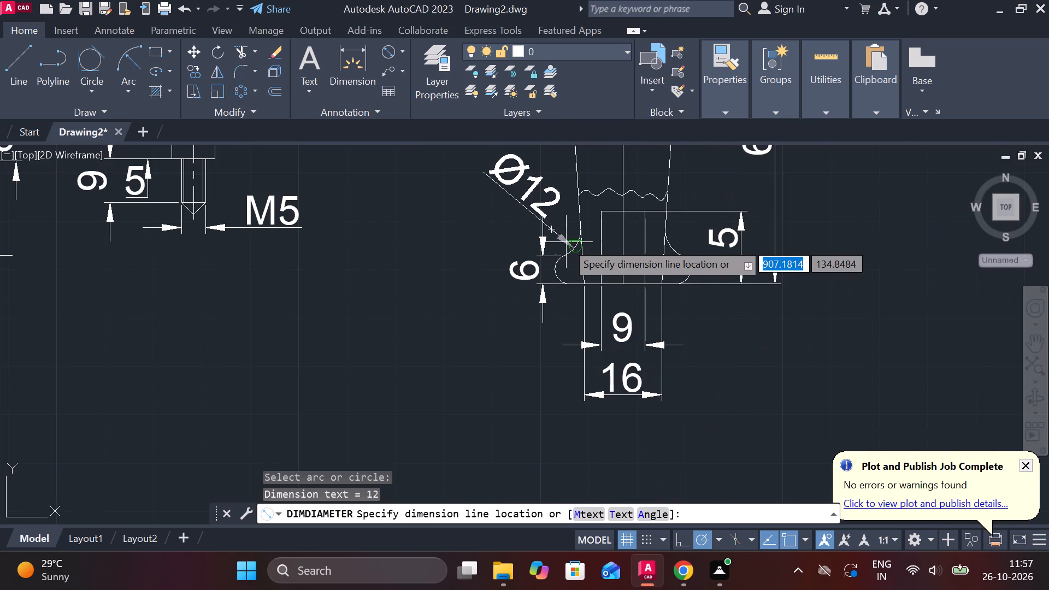
click(566, 242)
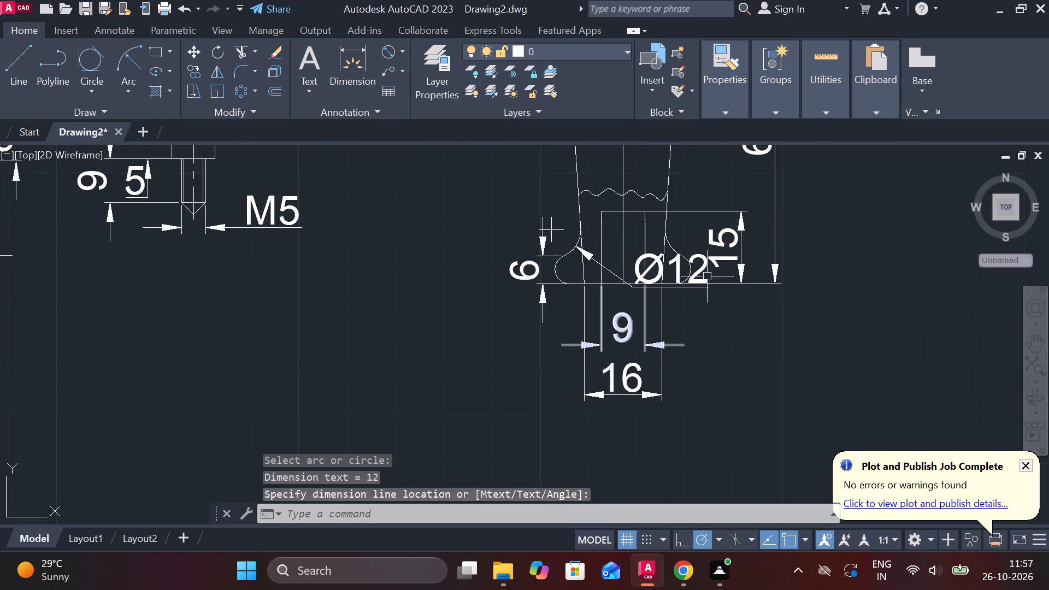
Move the fillet arc's diameter dimension text outside the part, above and left of the flange.
click(658, 272)
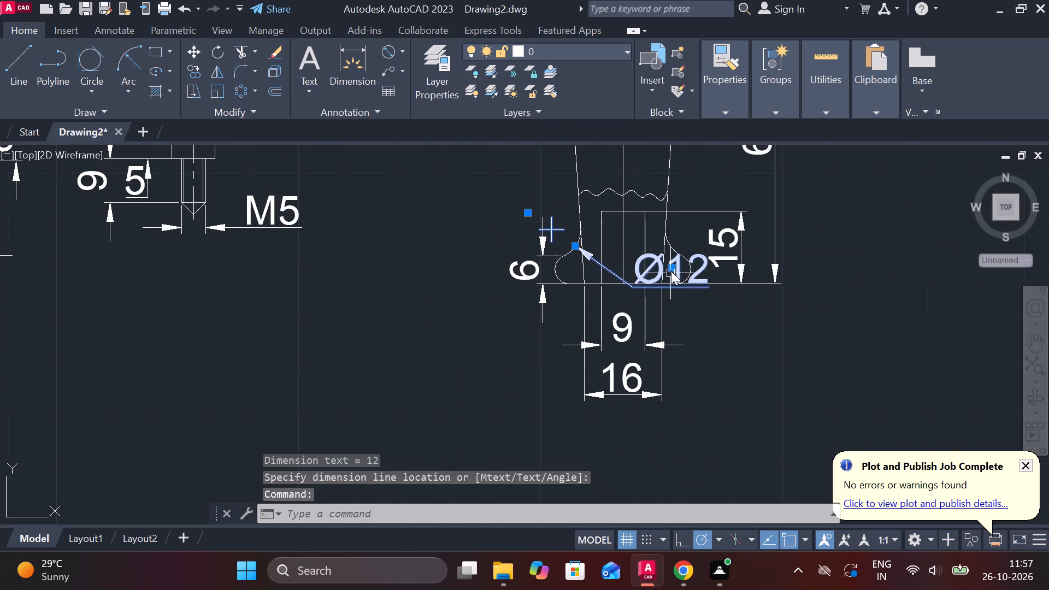
click(671, 271)
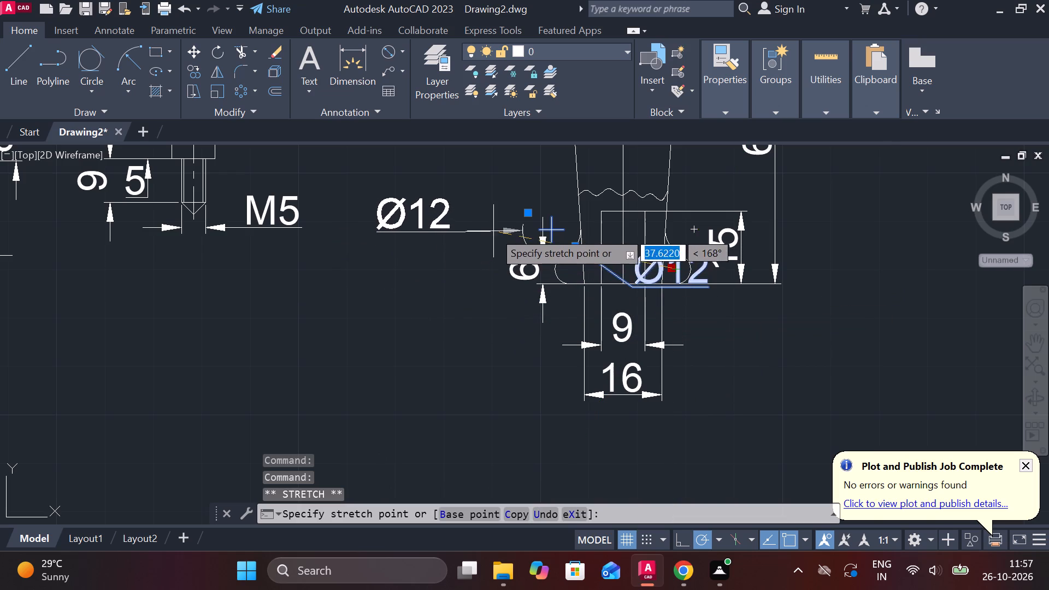
click(569, 243)
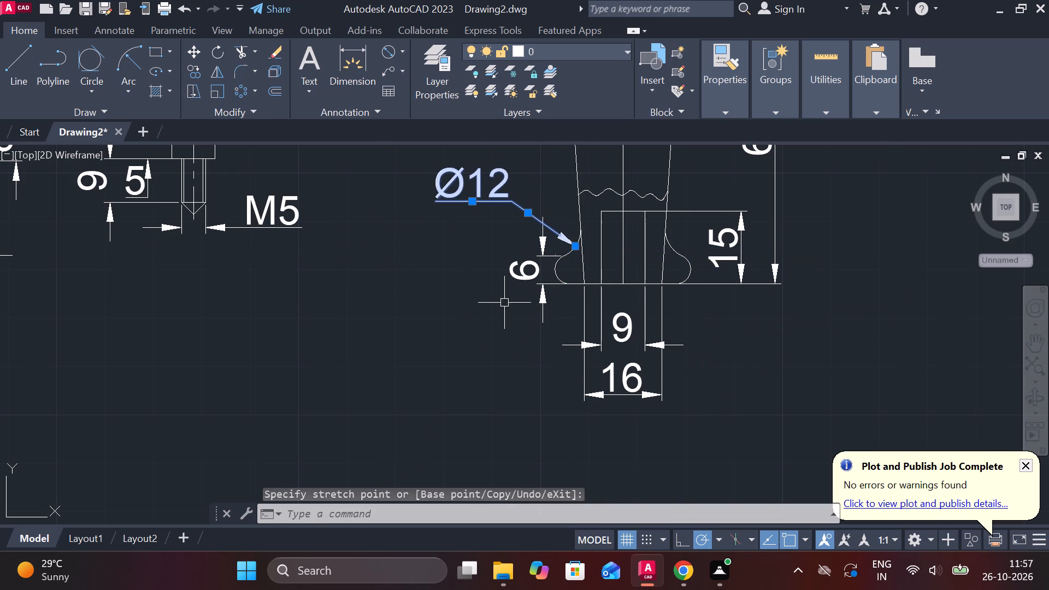
scroll(505, 294, down, 3)
key(Escape)
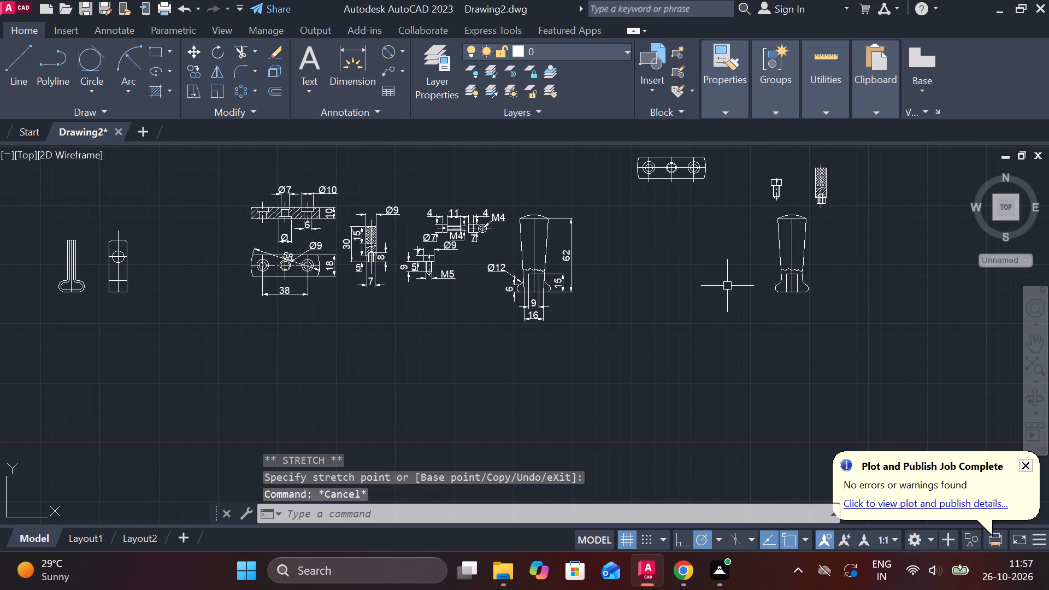
Shift the left flange arc's height dimension slightly outward, farther left of the flange.
scroll(532, 267, up, 4)
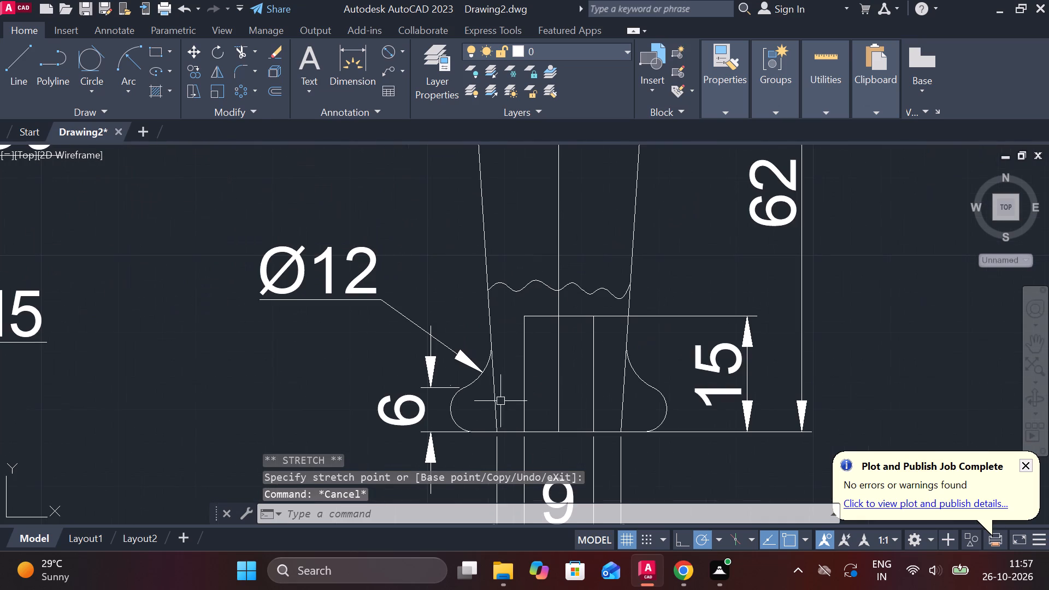
click(403, 415)
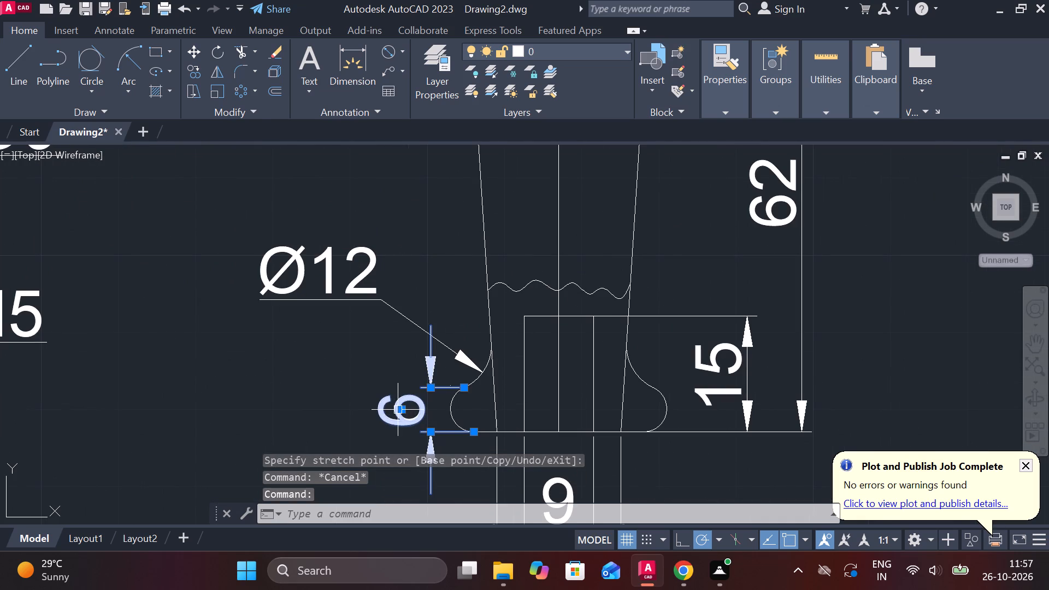
click(400, 410)
click(362, 412)
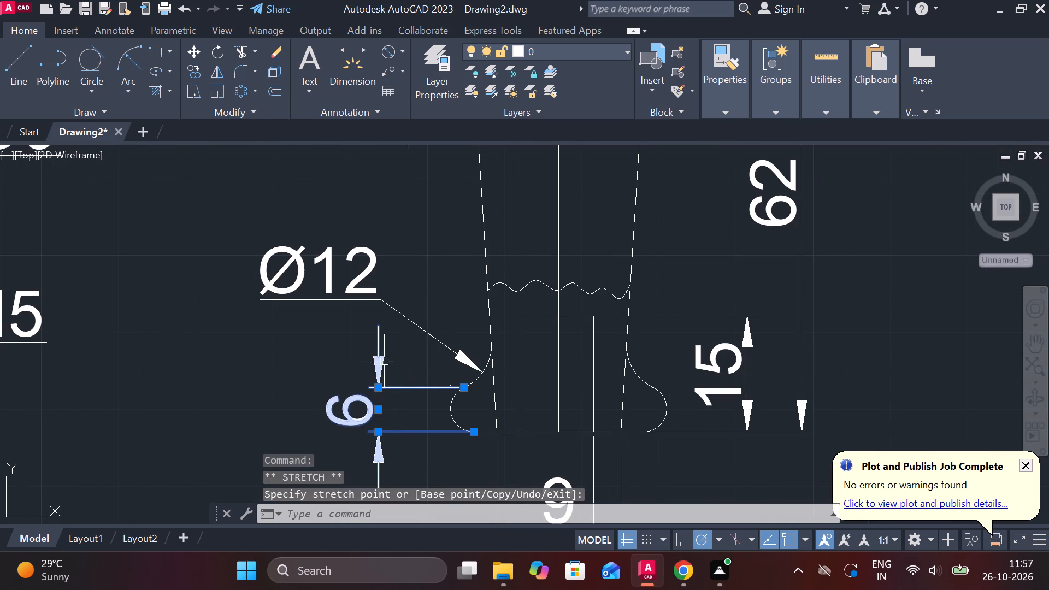
click(378, 412)
click(396, 411)
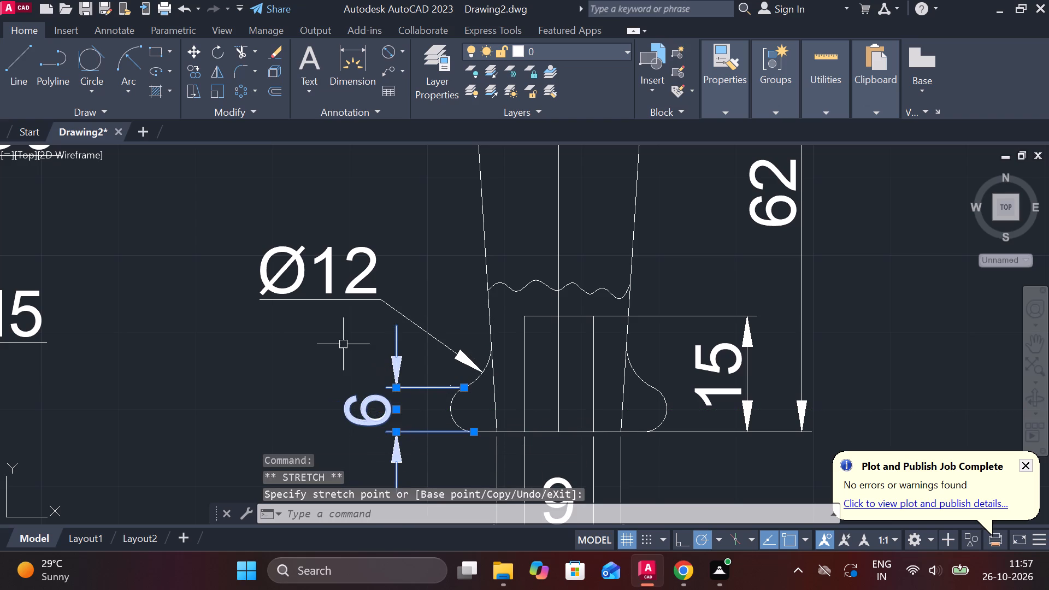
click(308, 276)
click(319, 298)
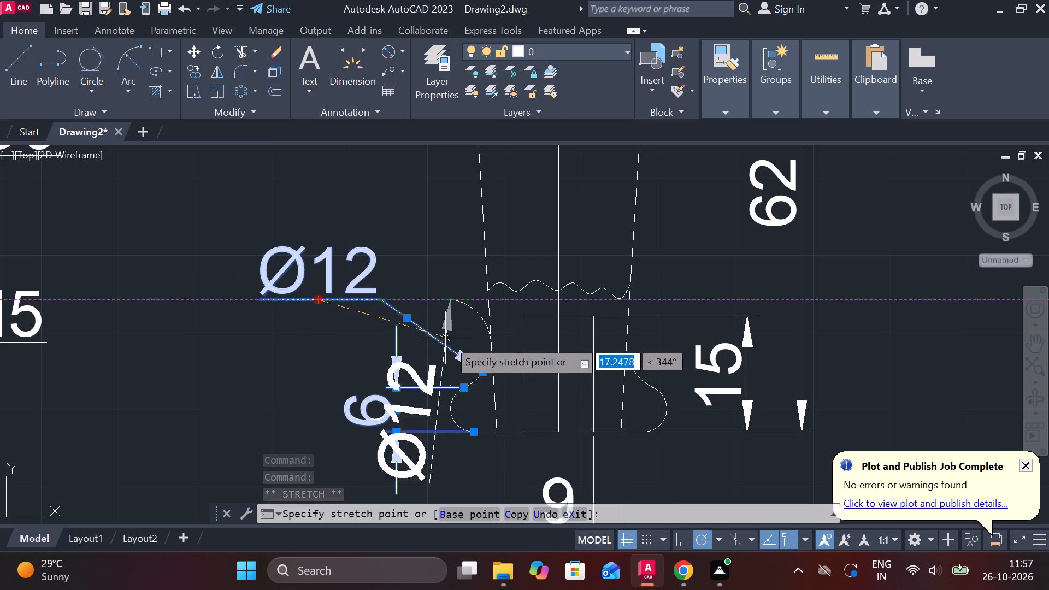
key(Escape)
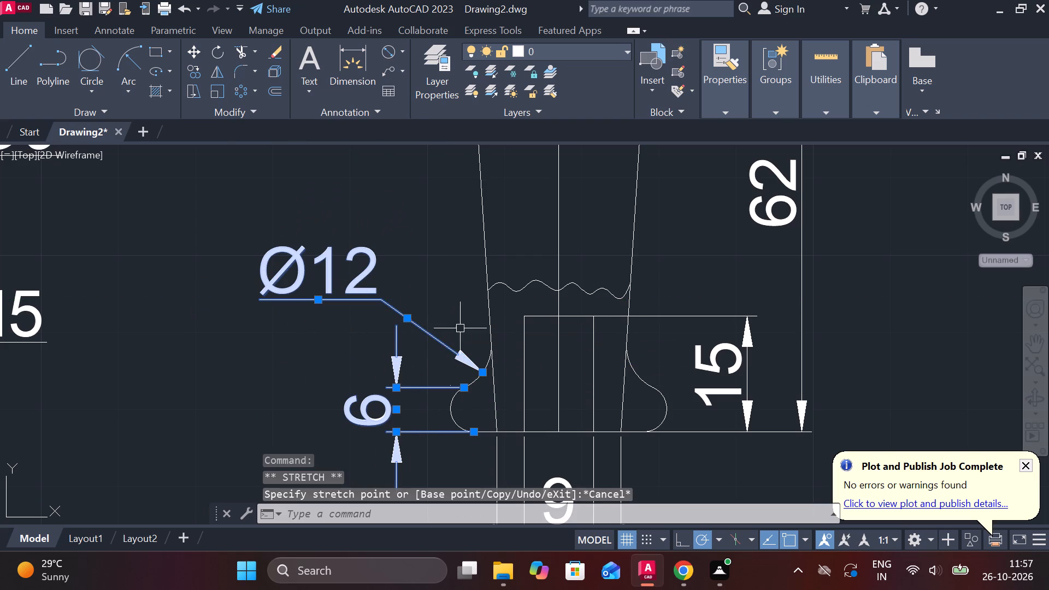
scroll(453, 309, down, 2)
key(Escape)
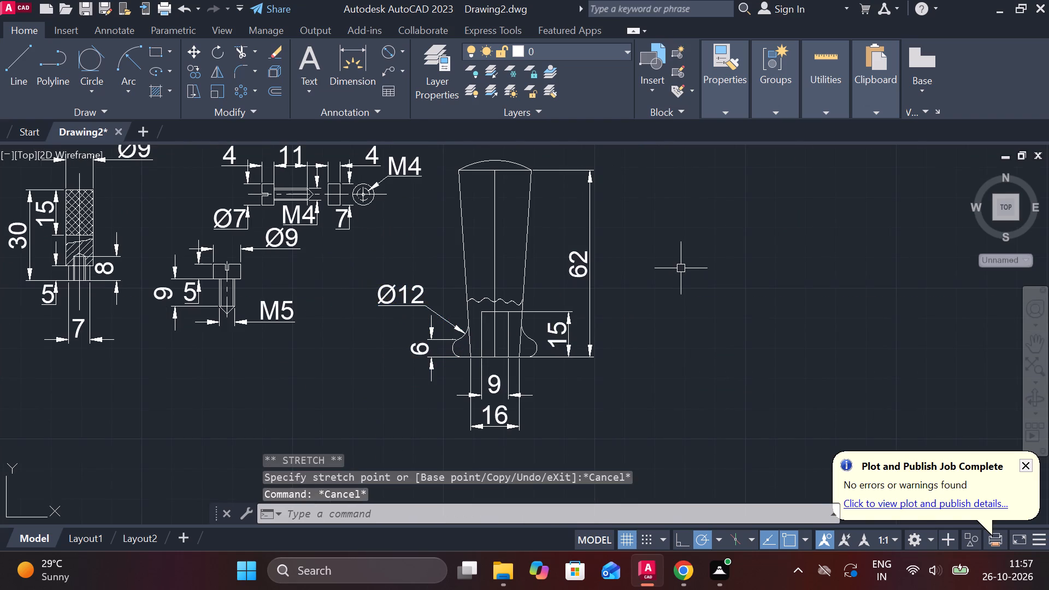
Dimension the tapered body's top width between its two upper corners, placing the linear dimension above the domed arc.
scroll(485, 246, down, 2)
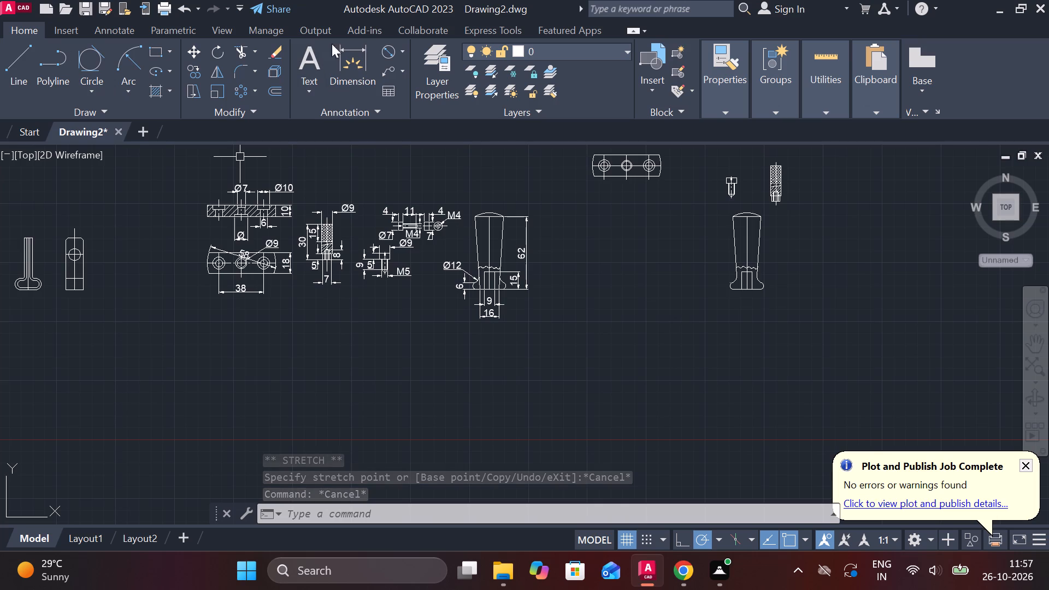
click(399, 55)
click(399, 78)
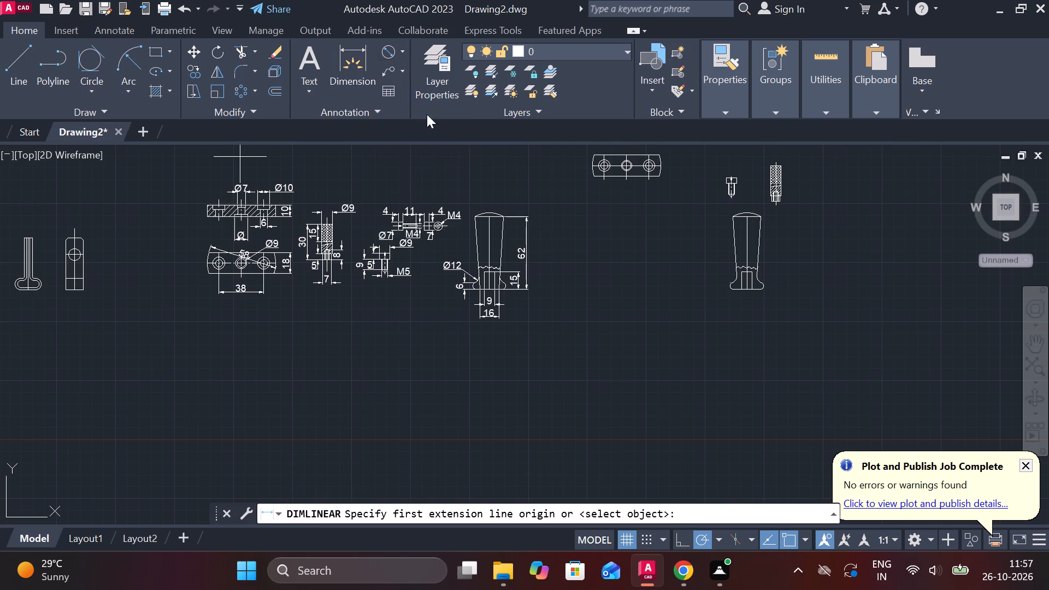
scroll(511, 206, up, 2)
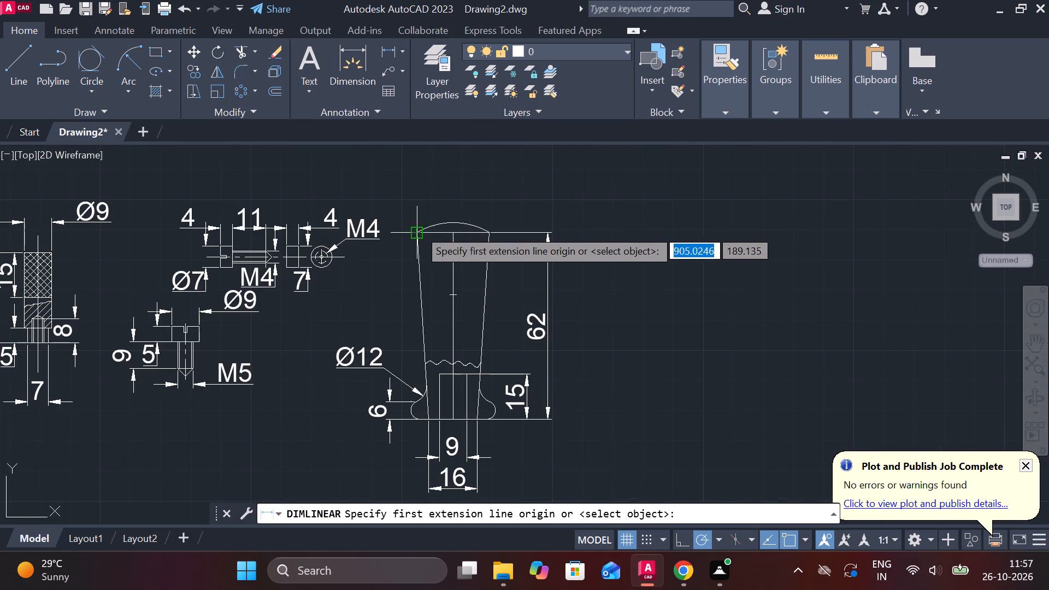
click(420, 229)
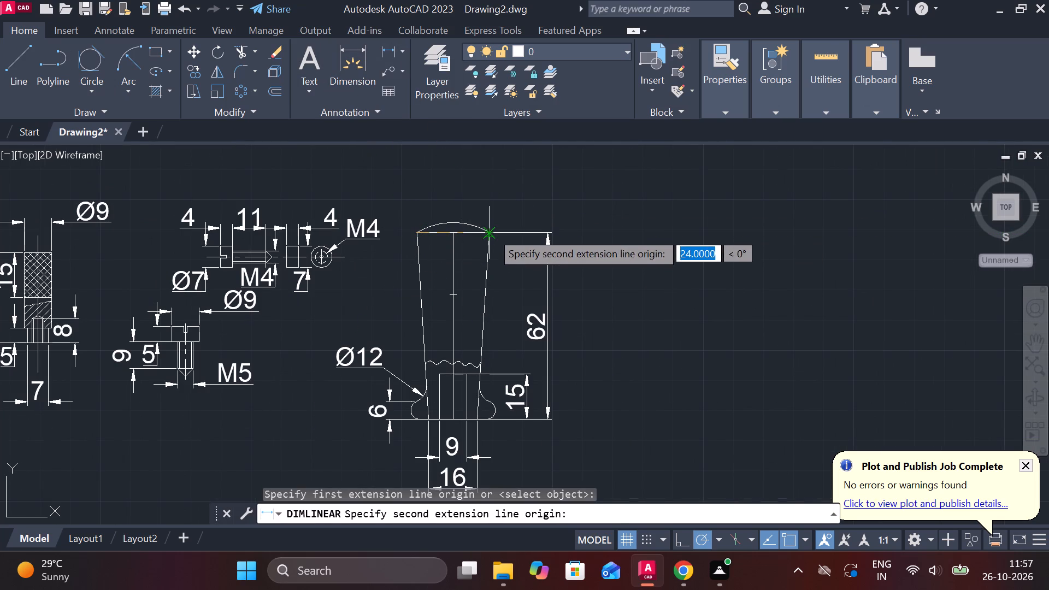
click(491, 232)
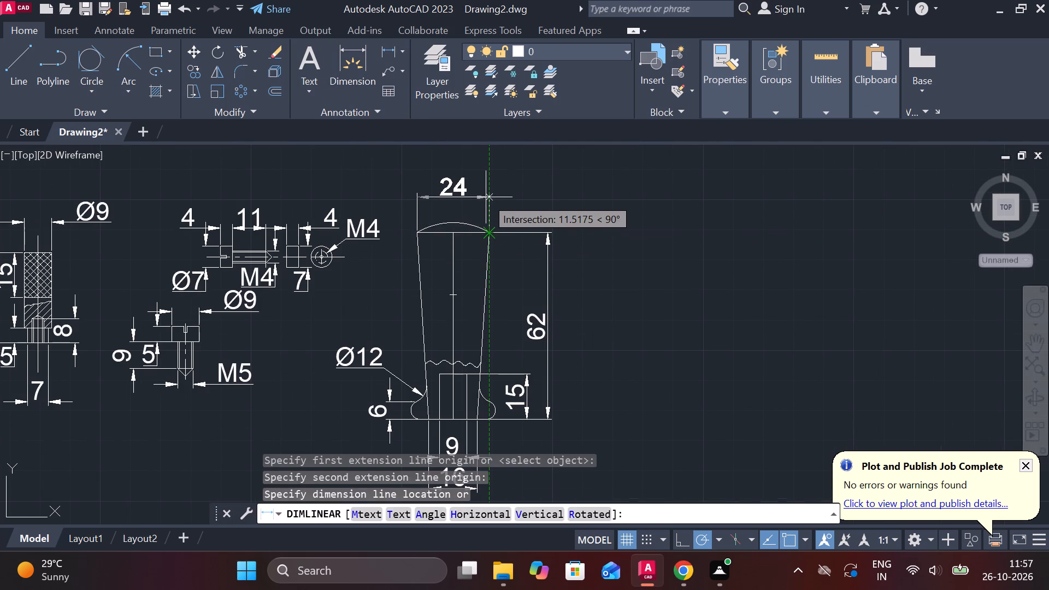
click(486, 197)
Add a diameter symbol in front of the tapered body's top-width dimension text.
double_click(456, 187)
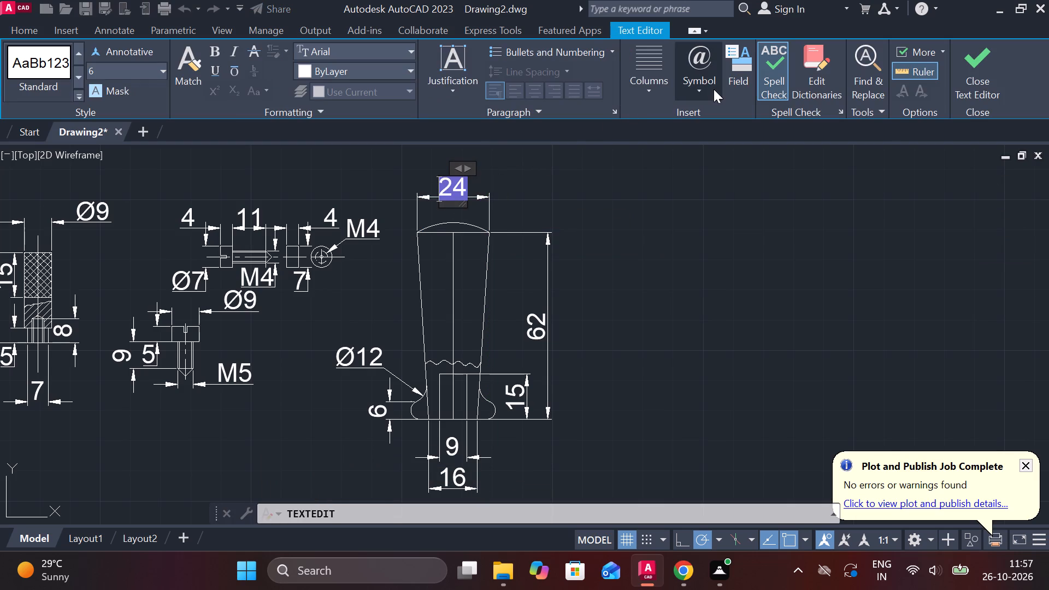
click(714, 89)
click(722, 150)
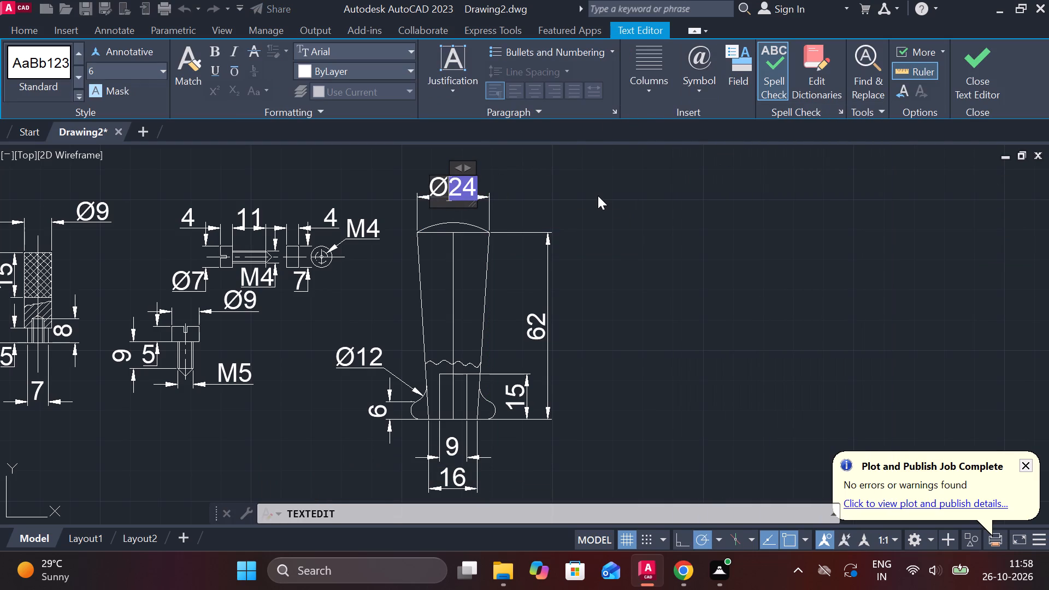
click(598, 196)
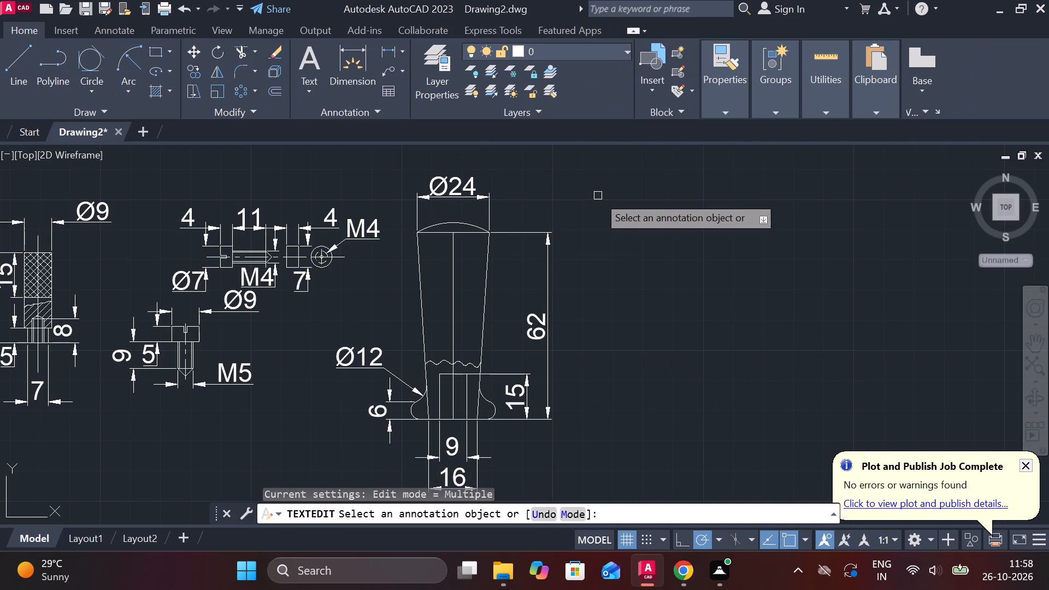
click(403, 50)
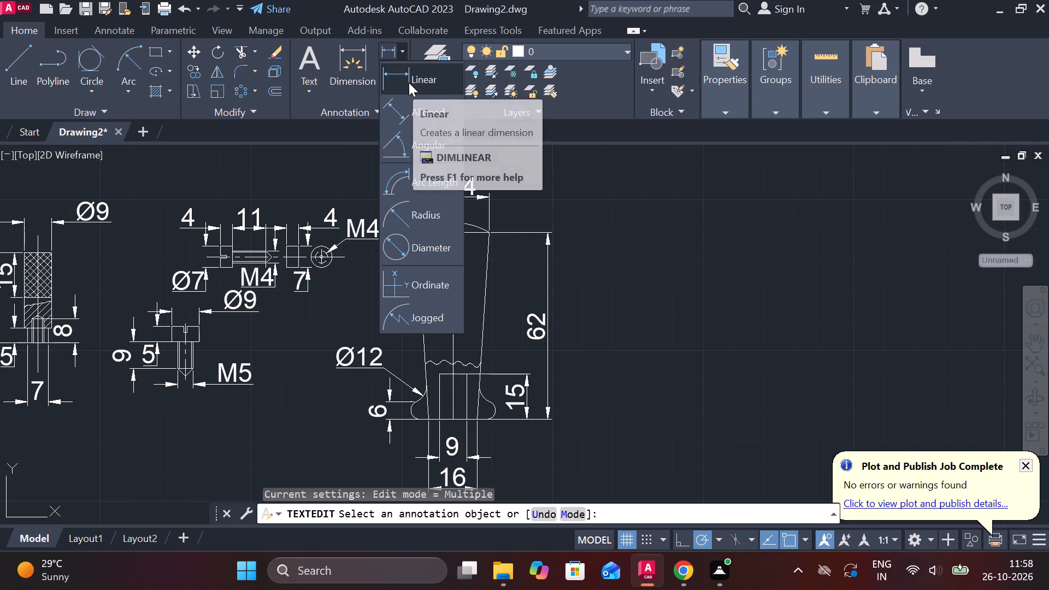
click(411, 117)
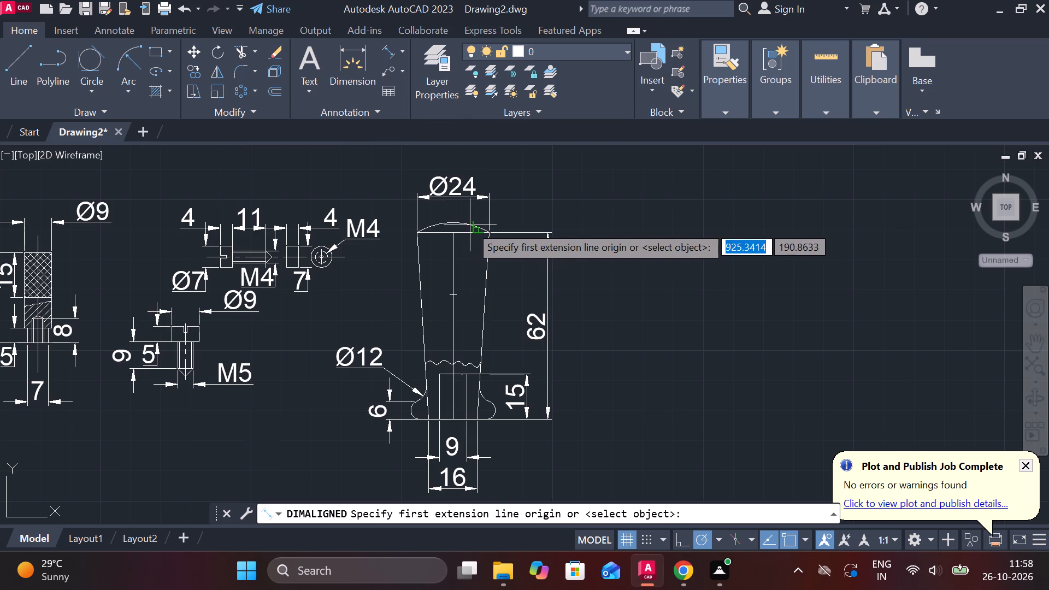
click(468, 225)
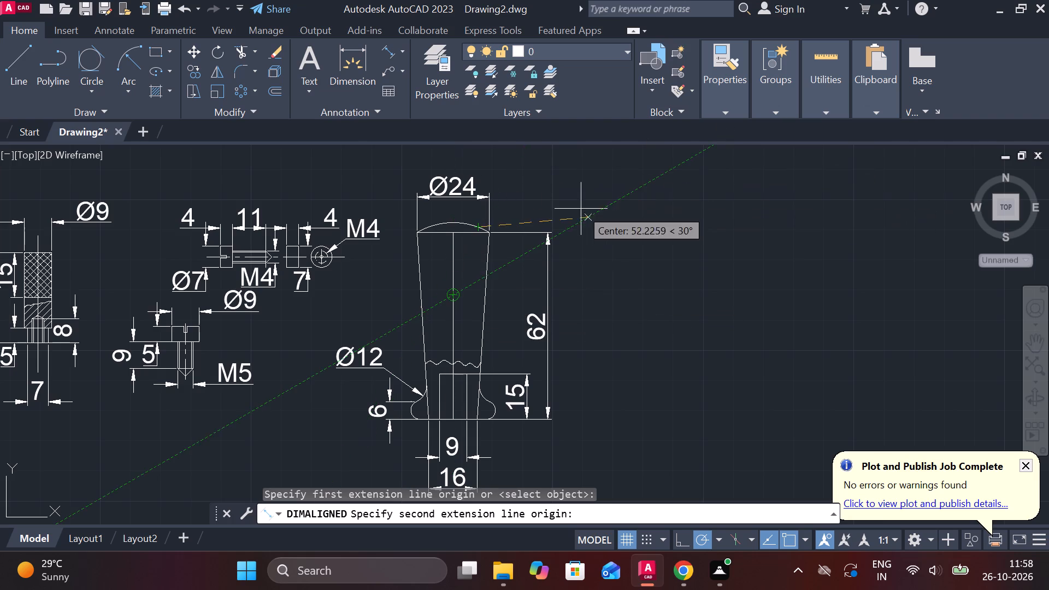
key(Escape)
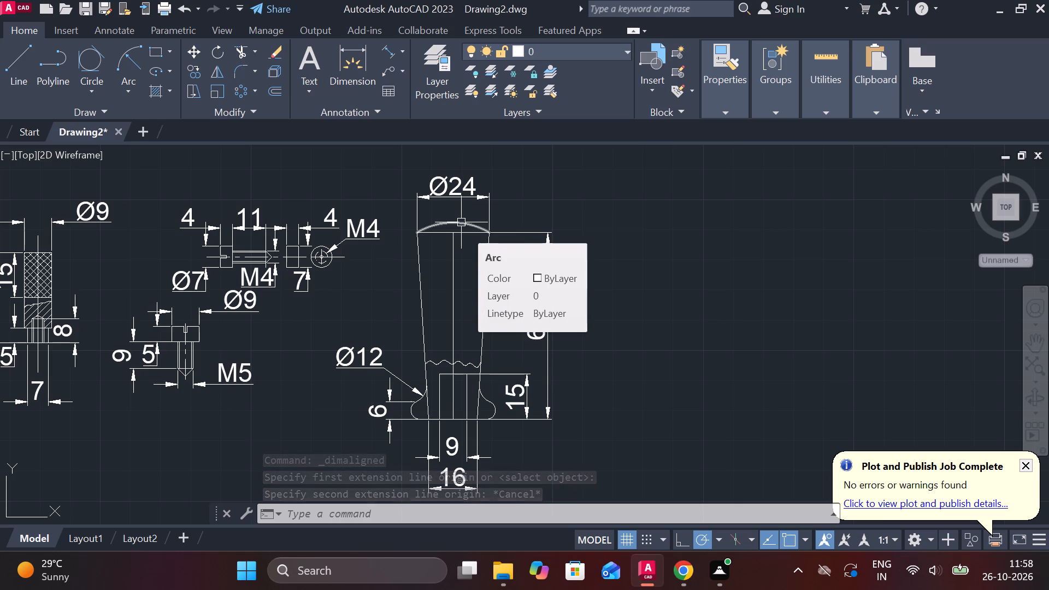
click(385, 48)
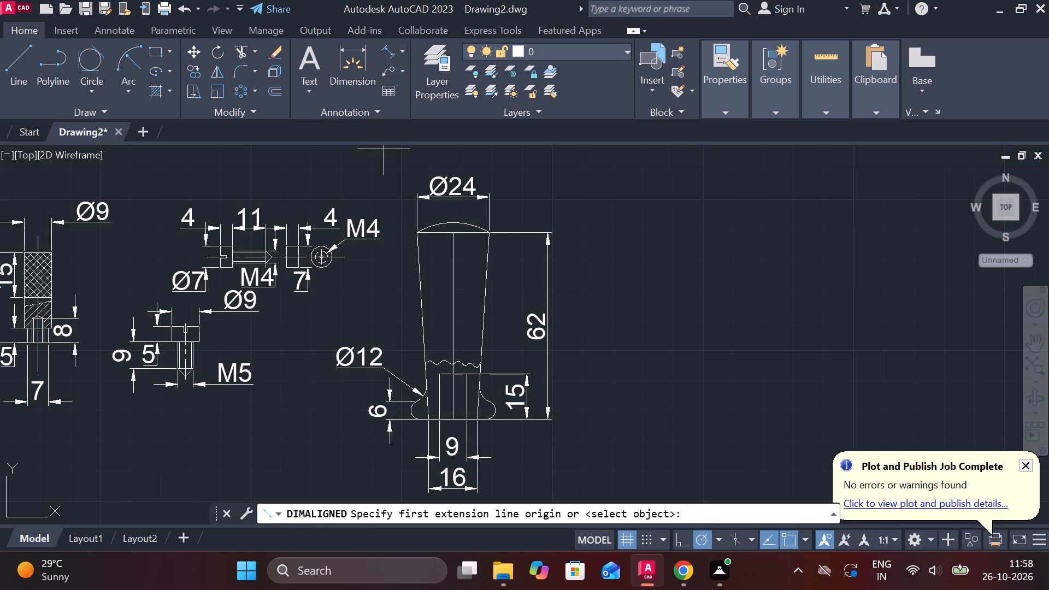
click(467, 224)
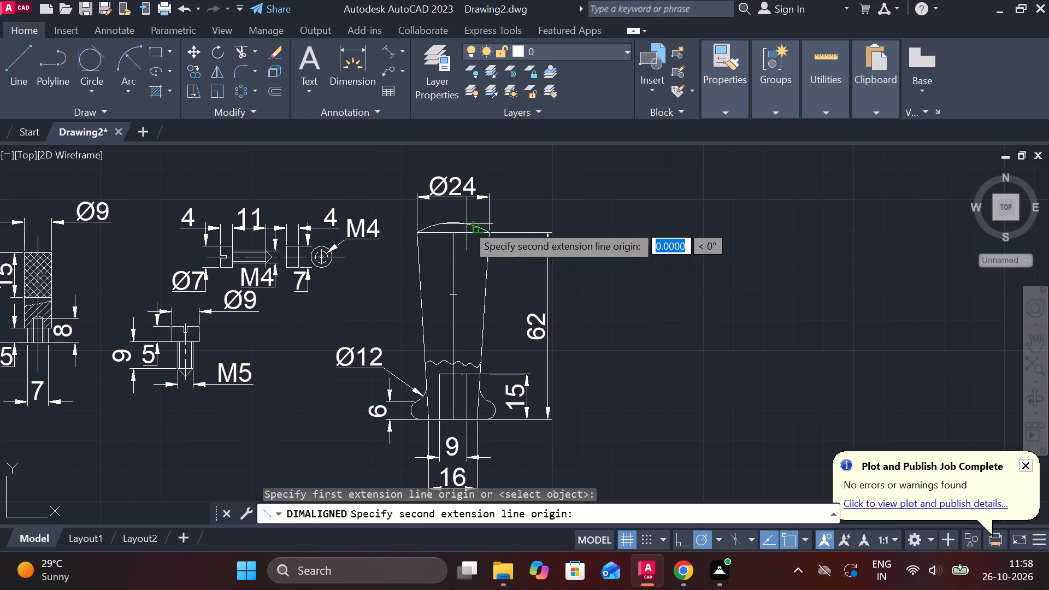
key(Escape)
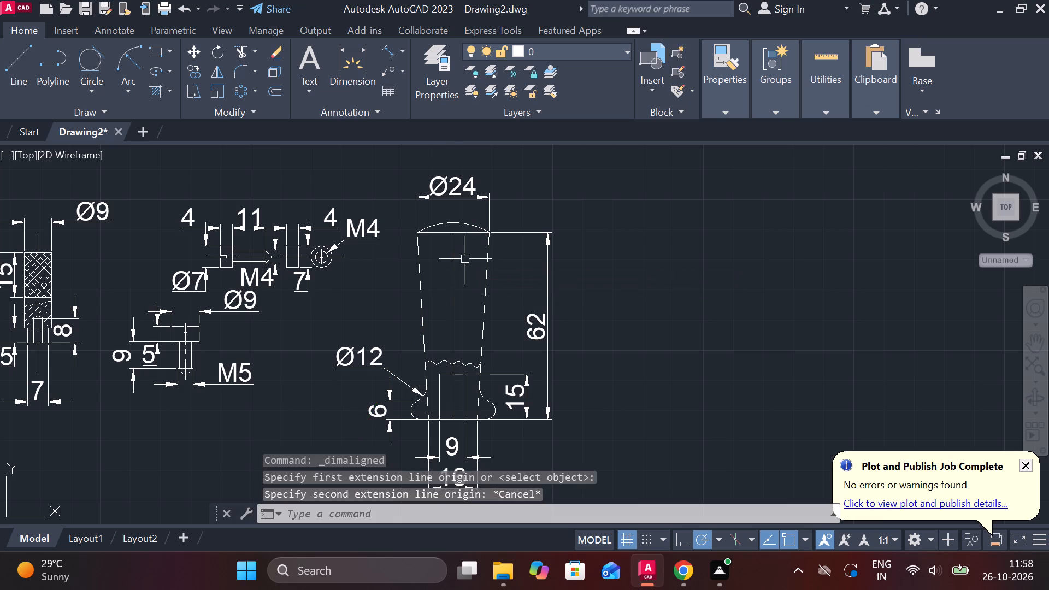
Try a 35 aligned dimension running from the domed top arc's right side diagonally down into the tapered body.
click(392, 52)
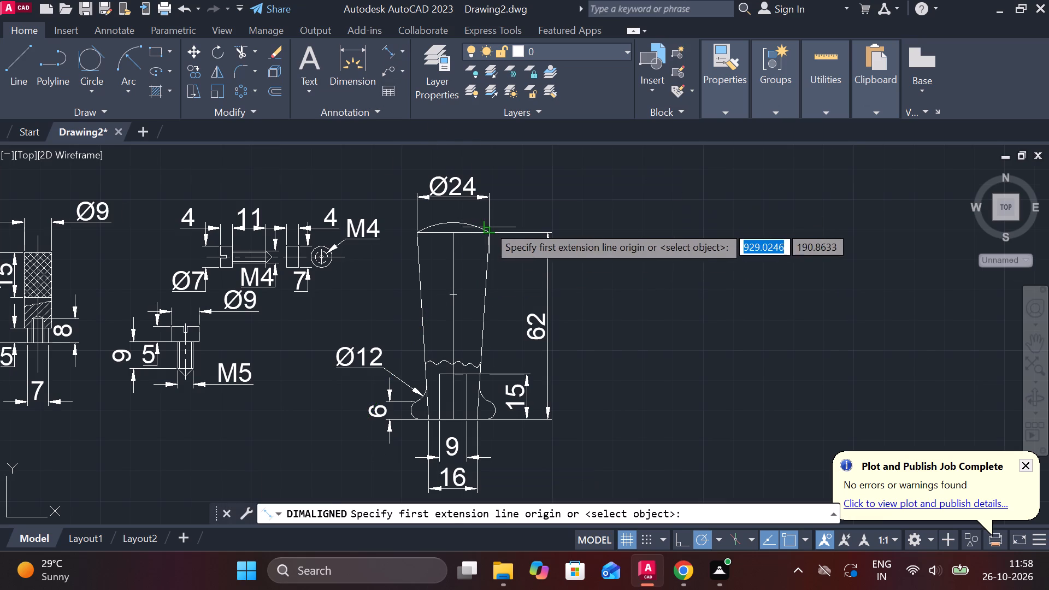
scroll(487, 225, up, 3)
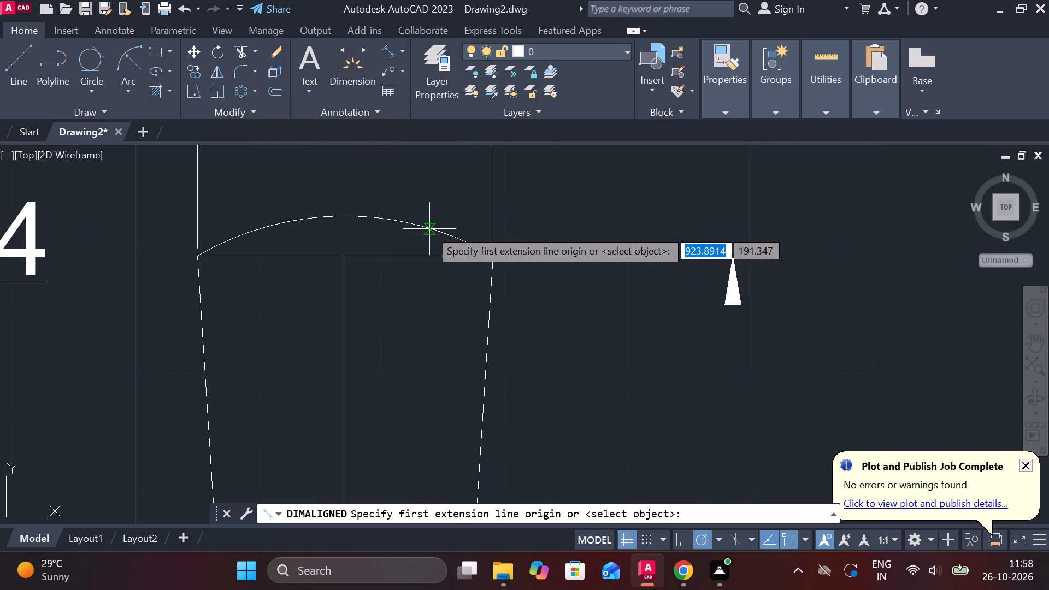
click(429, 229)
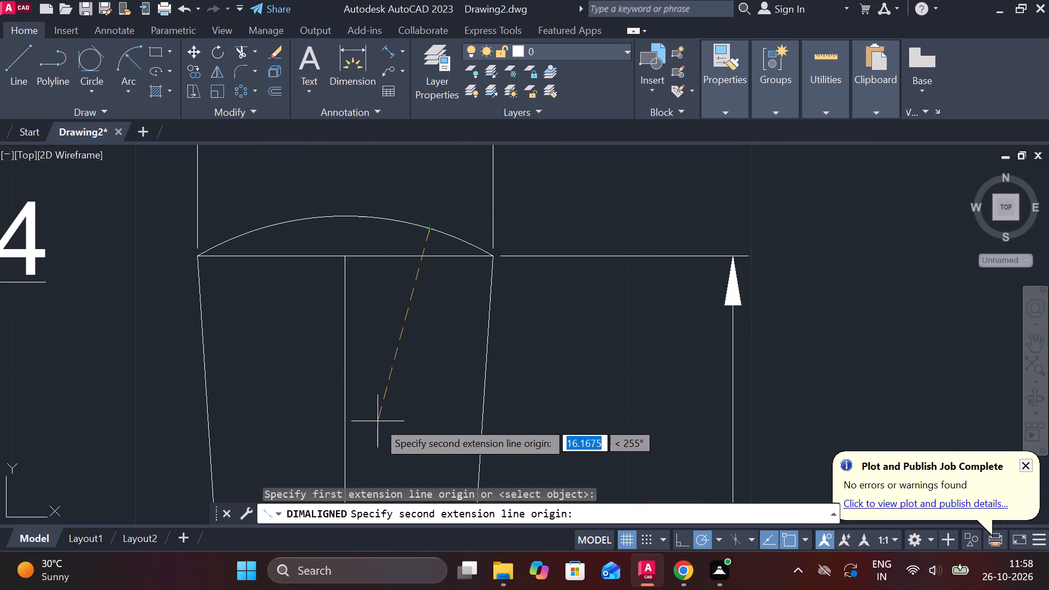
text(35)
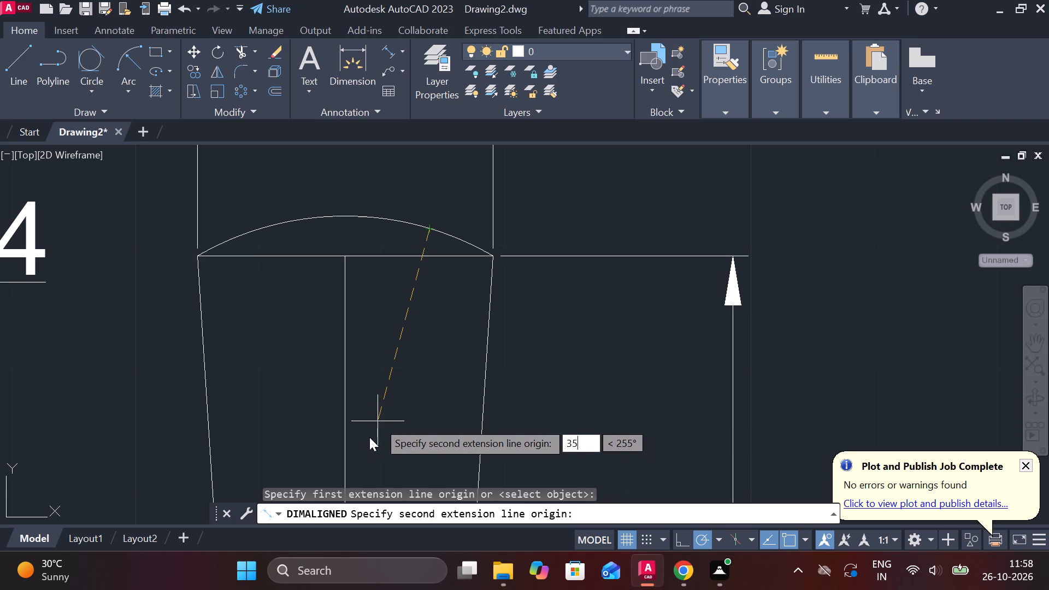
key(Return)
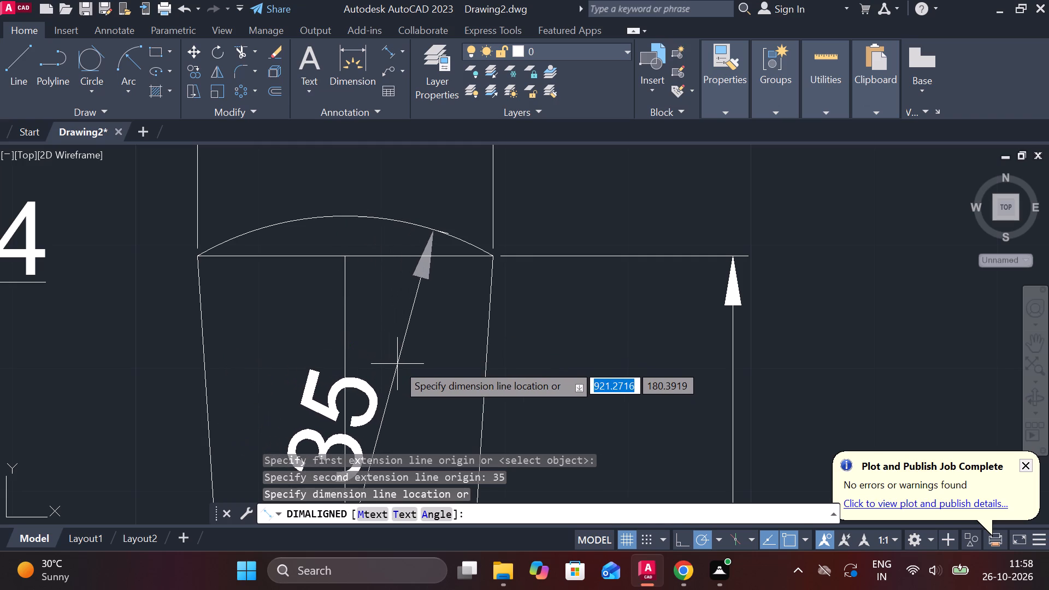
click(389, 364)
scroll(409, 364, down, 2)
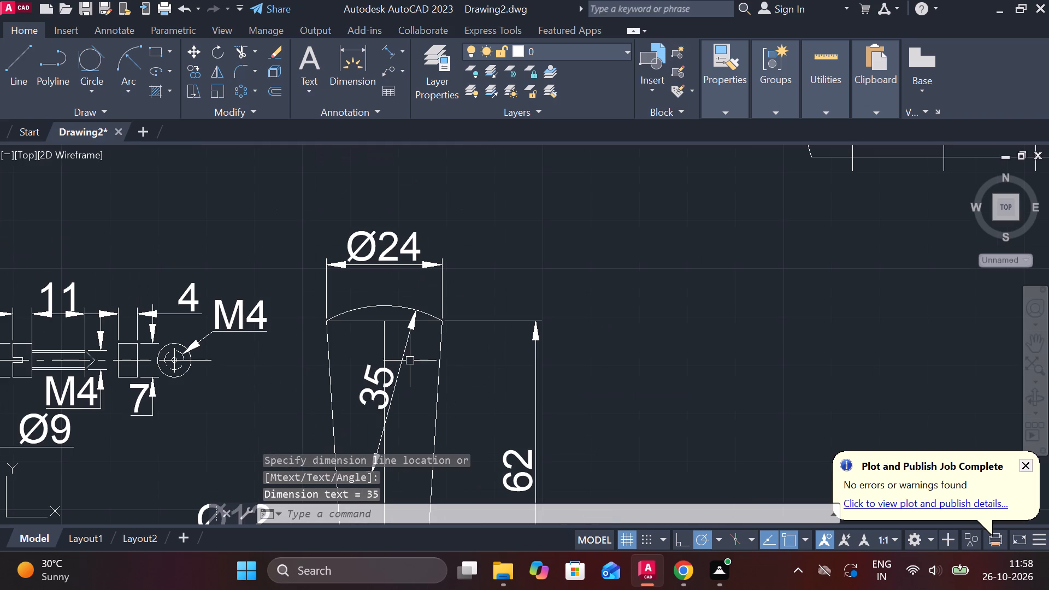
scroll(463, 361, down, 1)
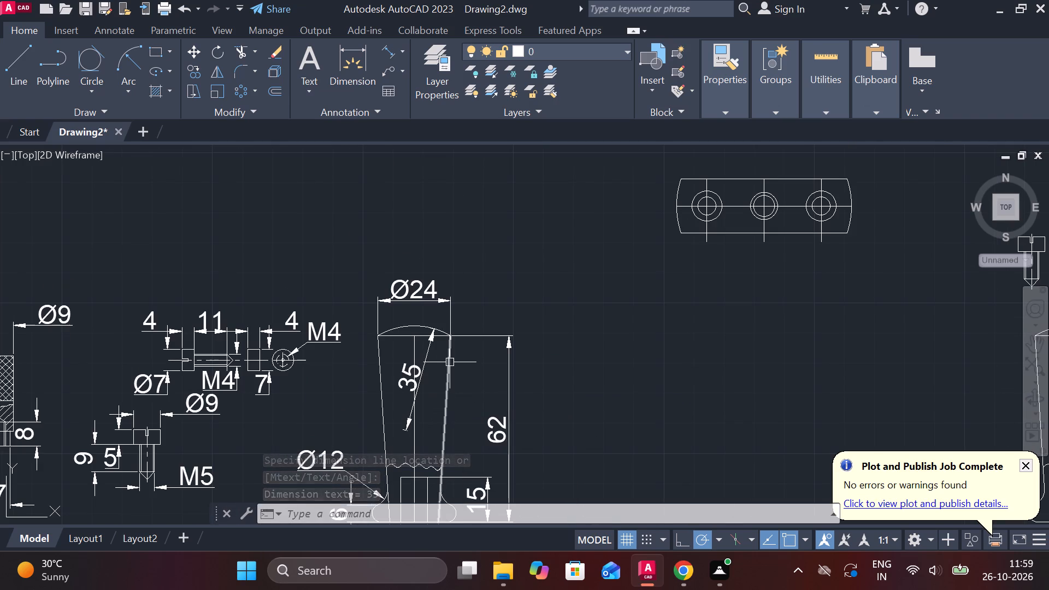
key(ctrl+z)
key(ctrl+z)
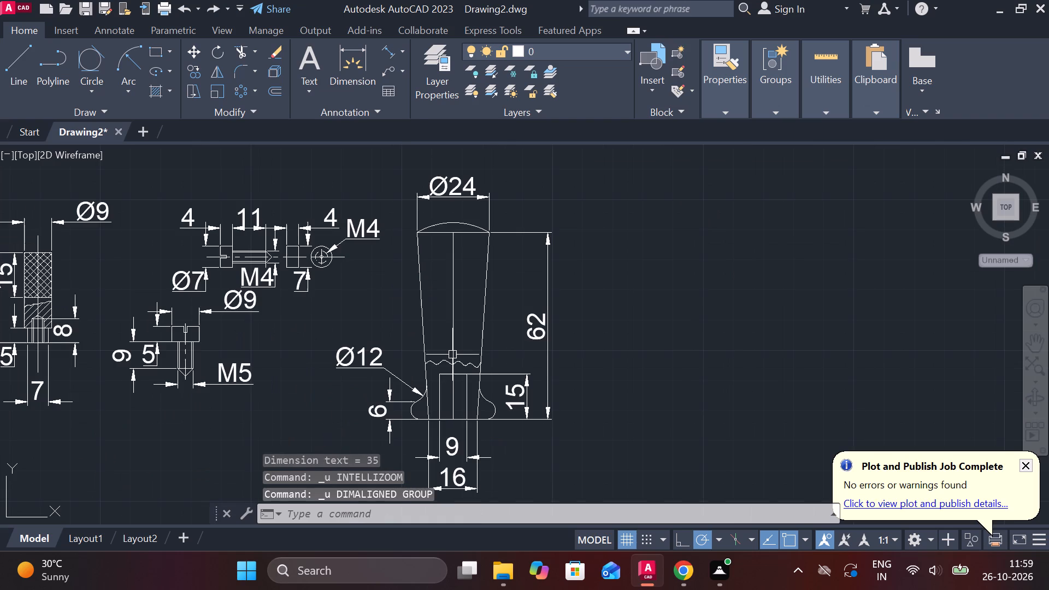
Place a 35 aligned dimension from a point on the domed arc just right of centre, down toward the tapered body's centreline.
click(397, 48)
scroll(462, 213, up, 2)
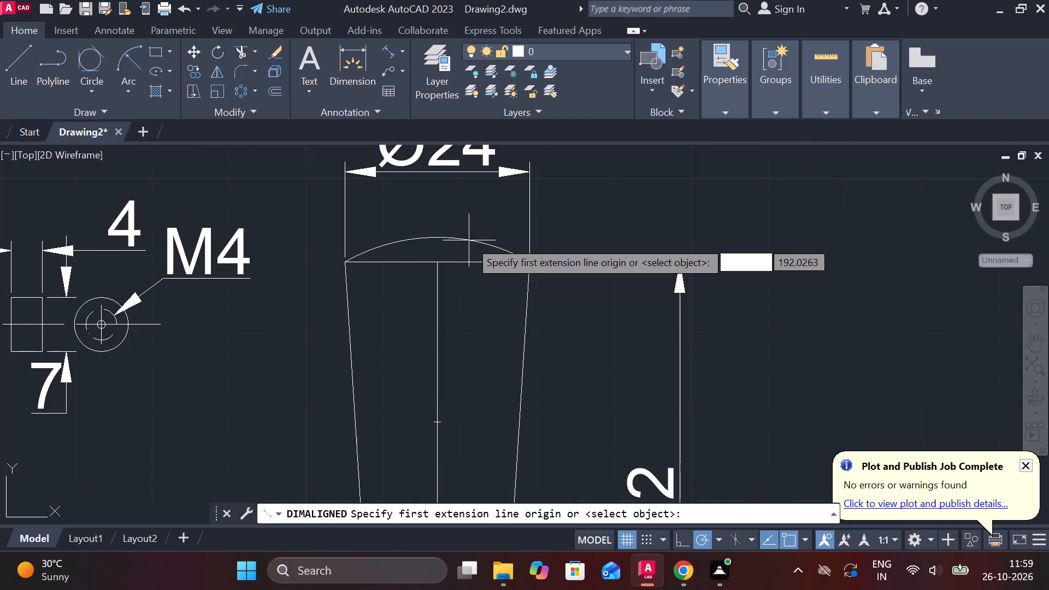
click(469, 240)
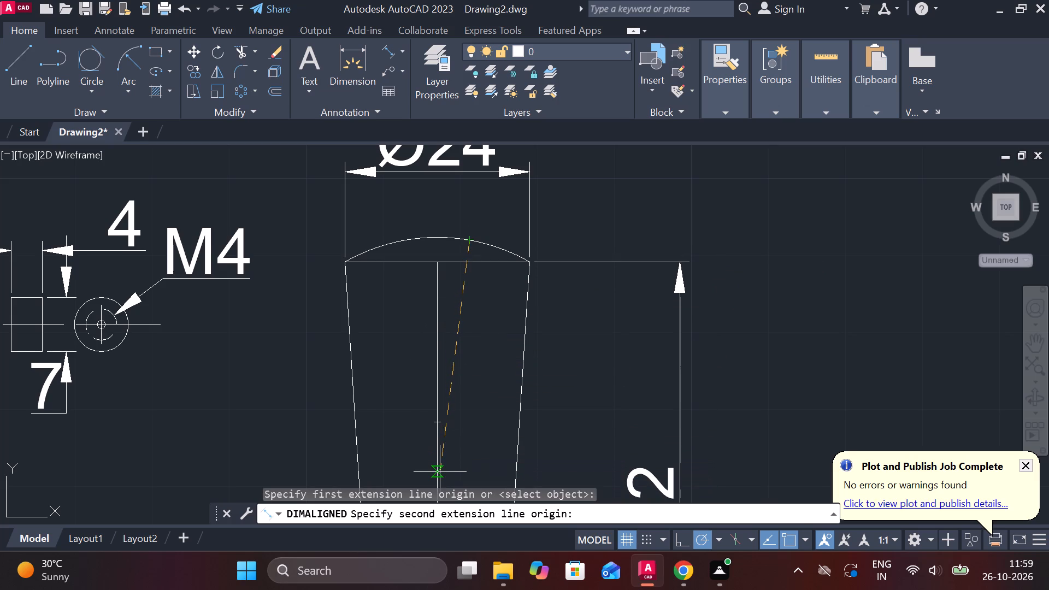
text(35)
key(Return)
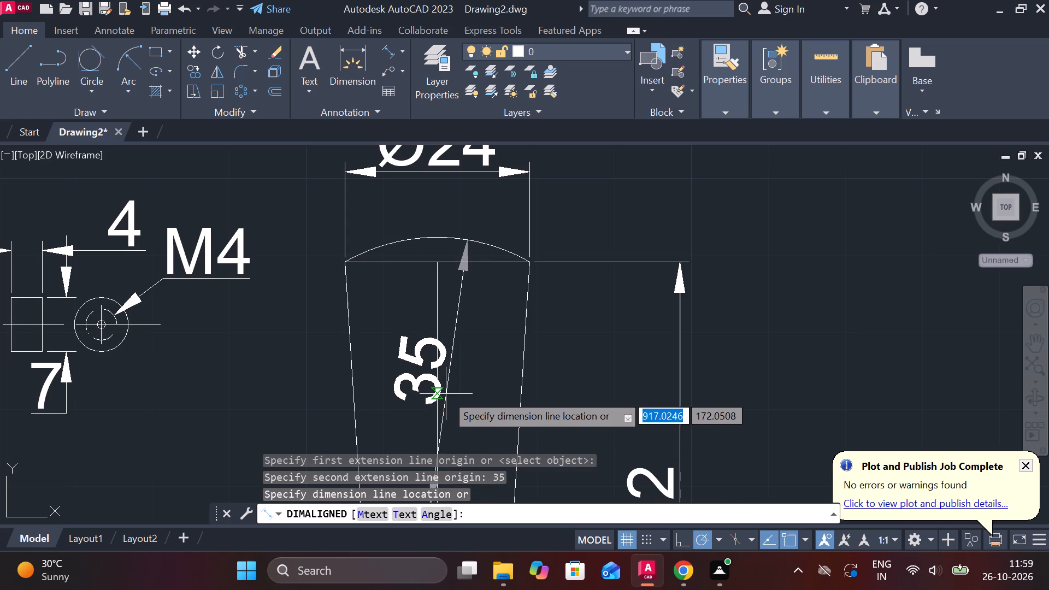
scroll(446, 394, down, 2)
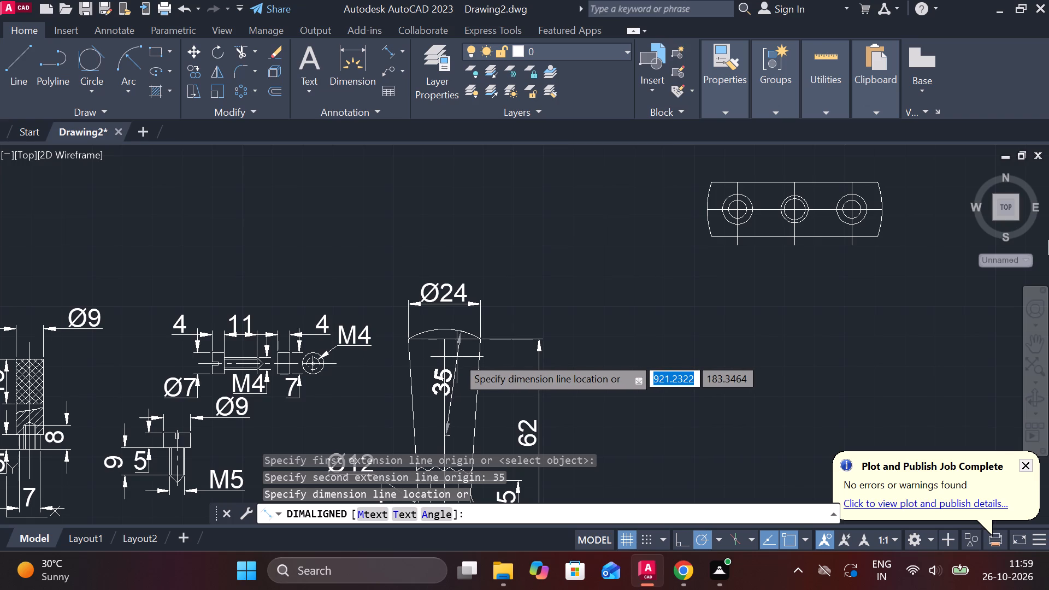
click(457, 357)
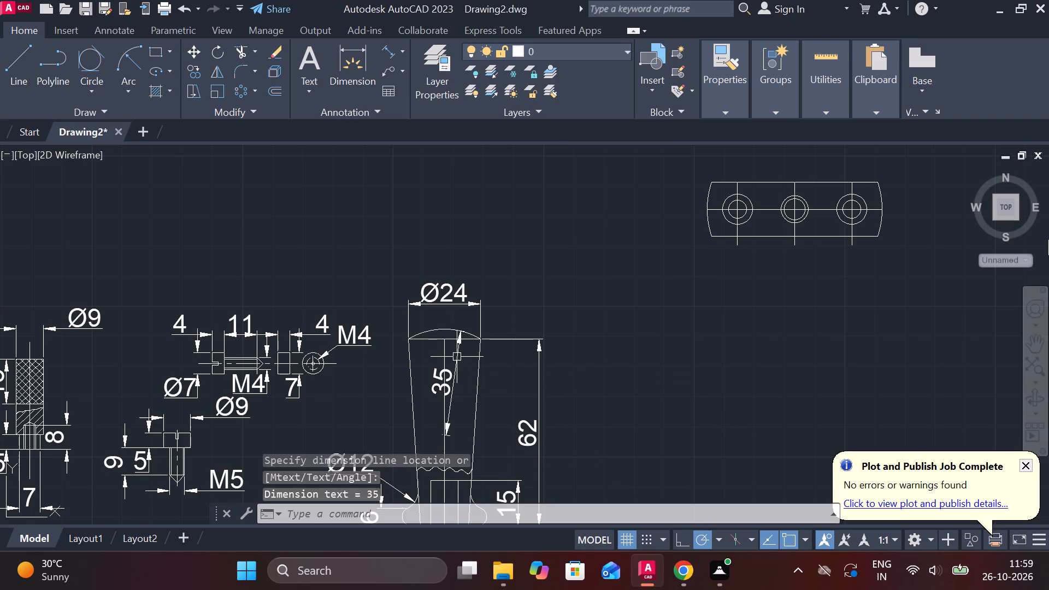
Review the tapered part's dimensions and the other parts across the drawing, including the undimensioned two-view part at the far left.
scroll(605, 302, down, 2)
scroll(596, 356, up, 5)
scroll(593, 349, down, 3)
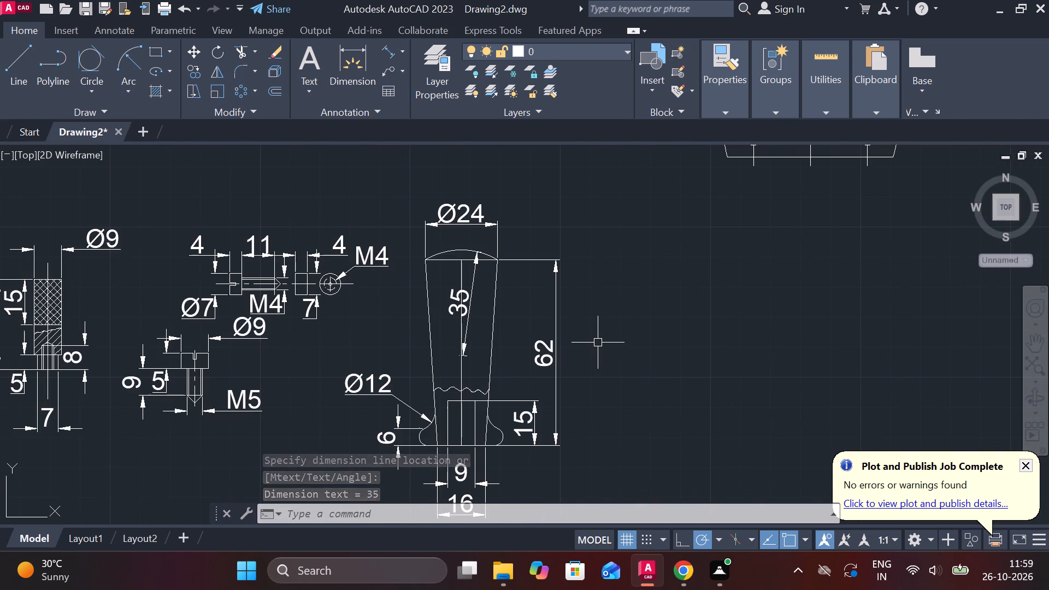
scroll(579, 329, down, 2)
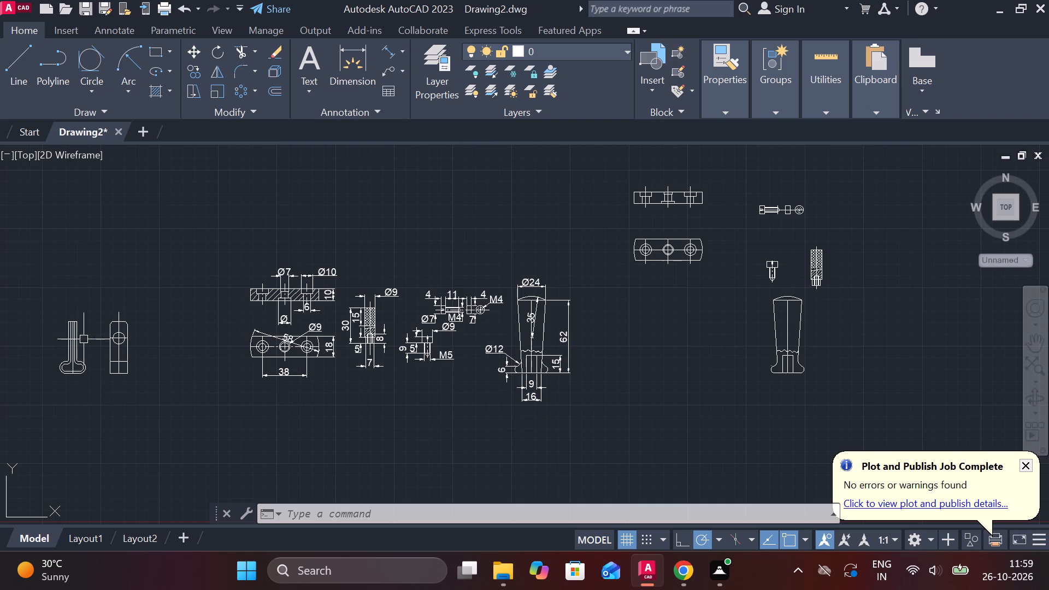
scroll(205, 340, up, 2)
scroll(205, 340, down, 4)
scroll(135, 326, up, 1)
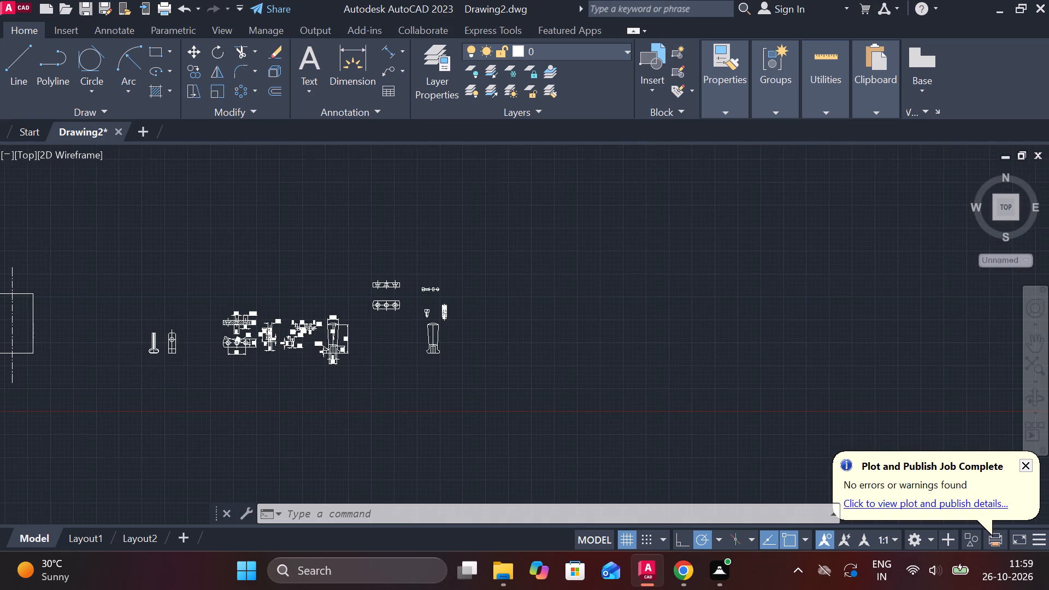
scroll(135, 324, up, 2)
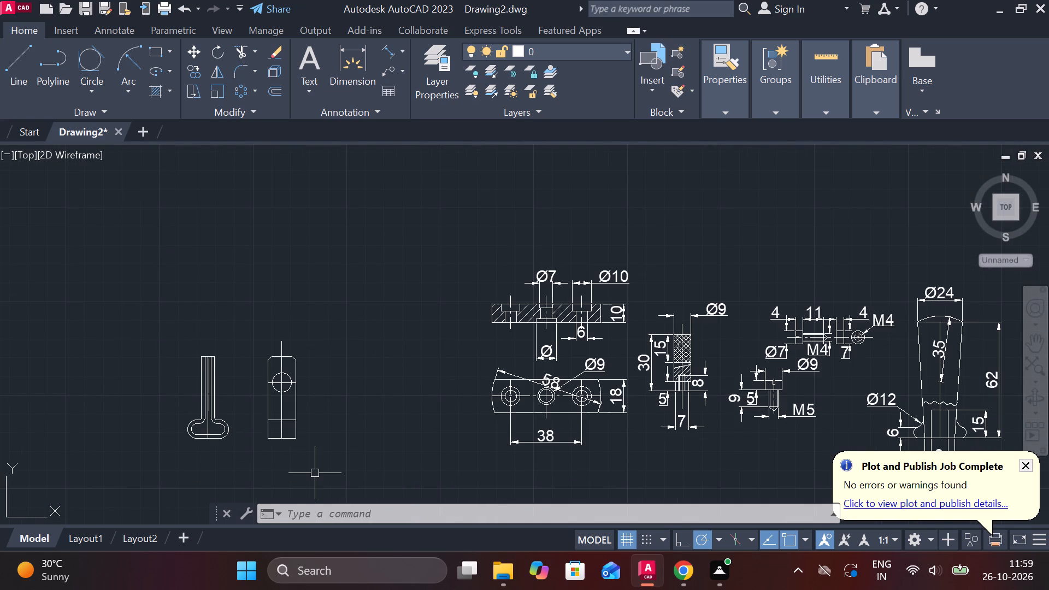